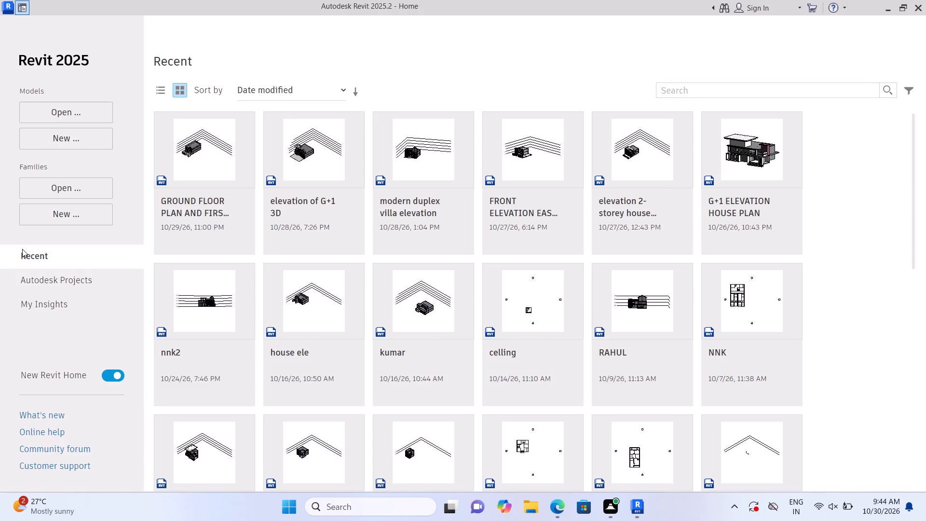
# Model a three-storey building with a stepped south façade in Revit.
# Create a new project from the "default" template in the English-Imperial template folder.
pyautogui.click(84, 137)
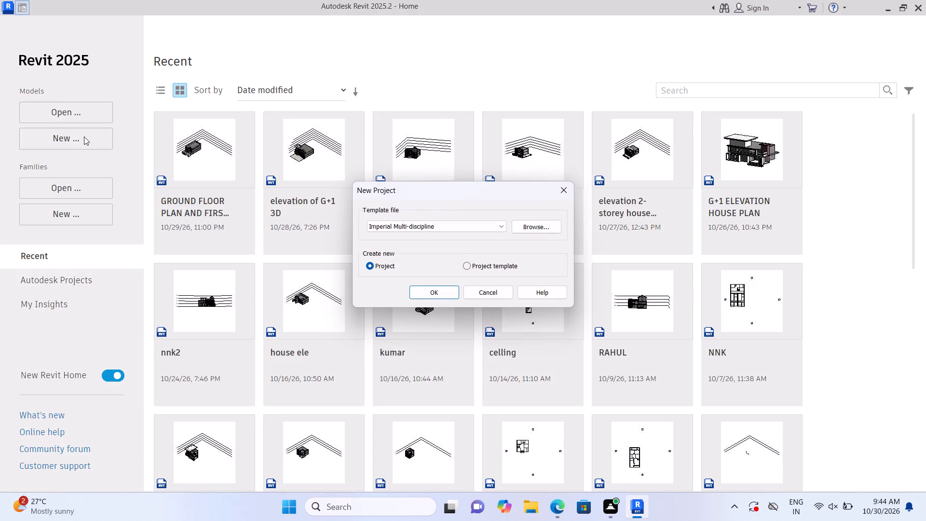
pyautogui.click(527, 229)
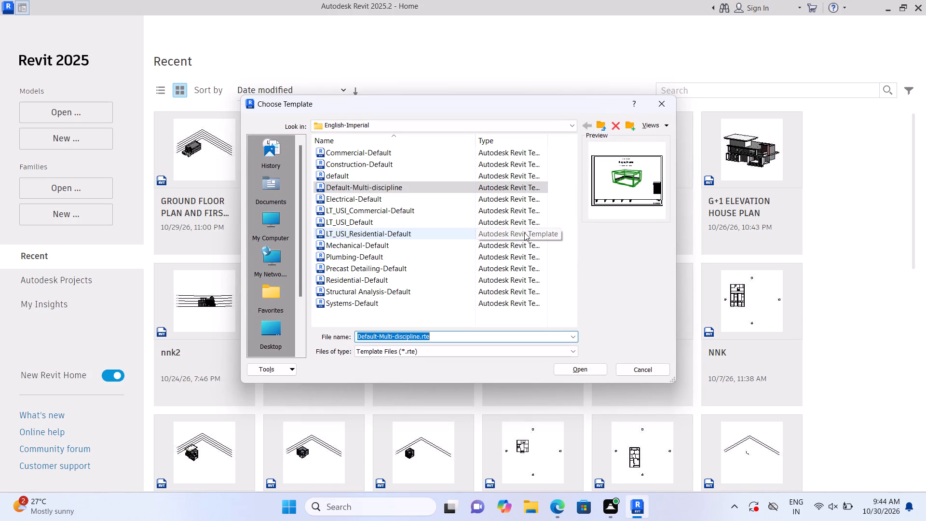
pyautogui.click(416, 177)
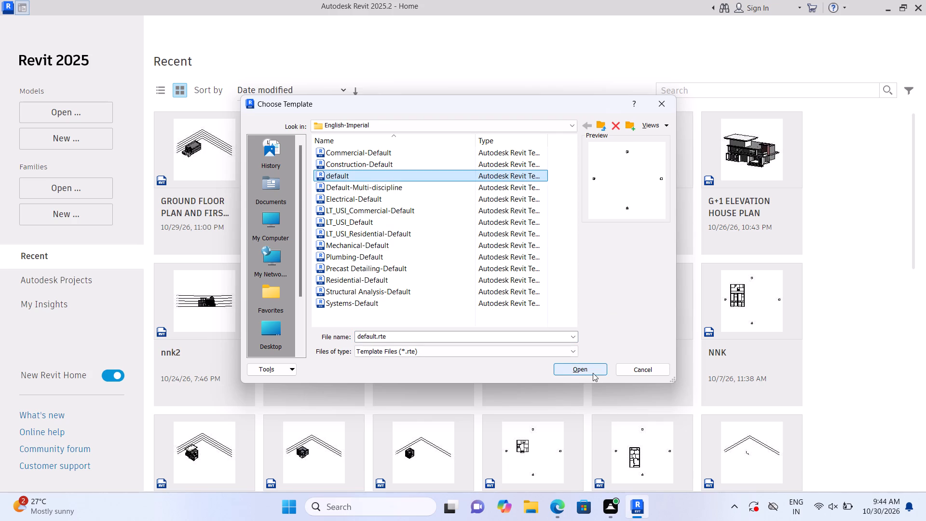
pyautogui.click(593, 373)
pyautogui.click(437, 289)
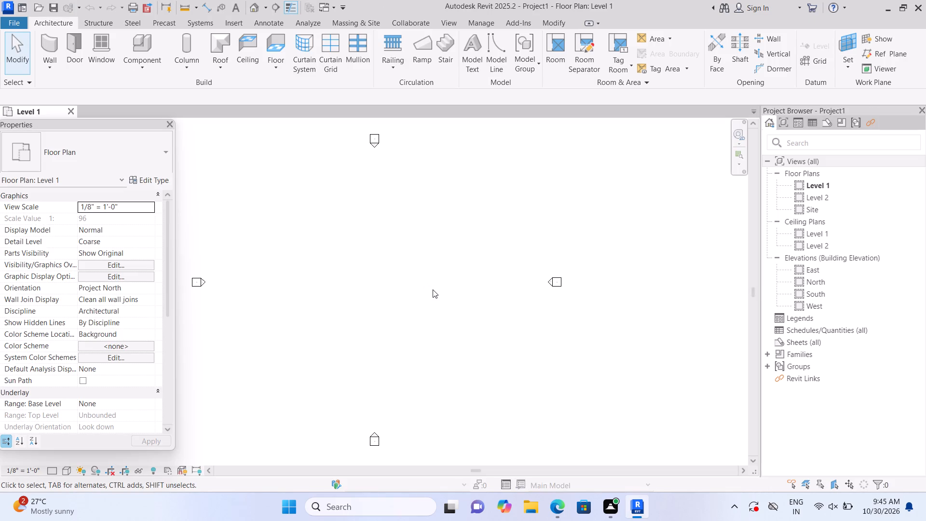
# Set up the Wall tool with an unconnected height of 10' 0" and the location line at Finish Face: Exterior.
pyautogui.click(47, 41)
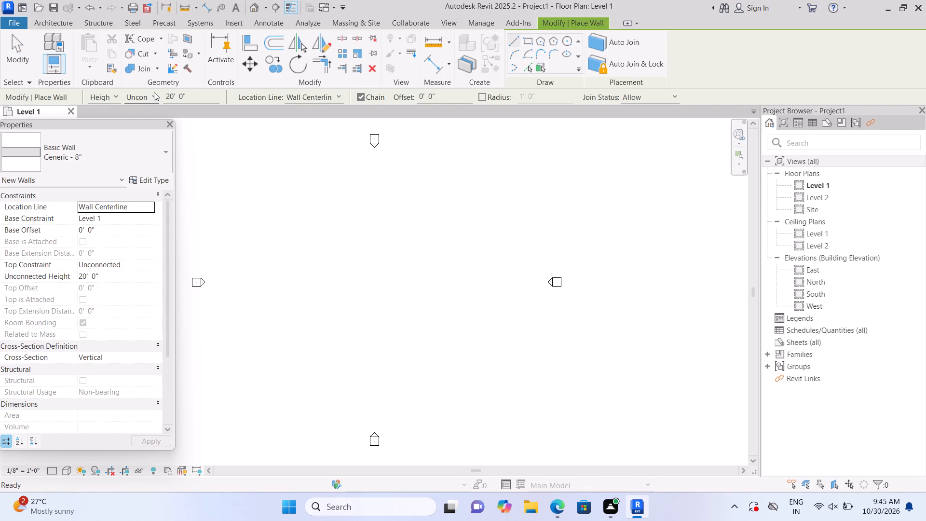
pyautogui.click(154, 92)
pyautogui.click(146, 120)
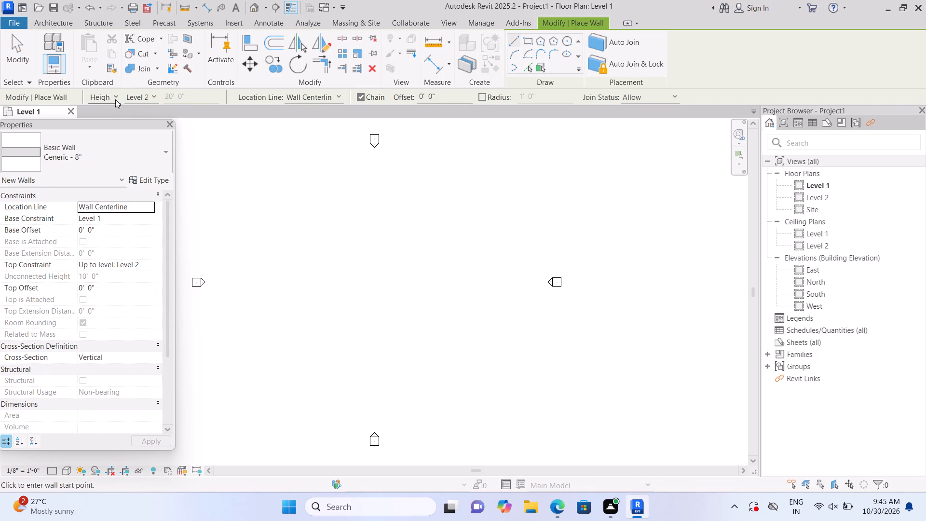
pyautogui.click(113, 97)
pyautogui.click(112, 118)
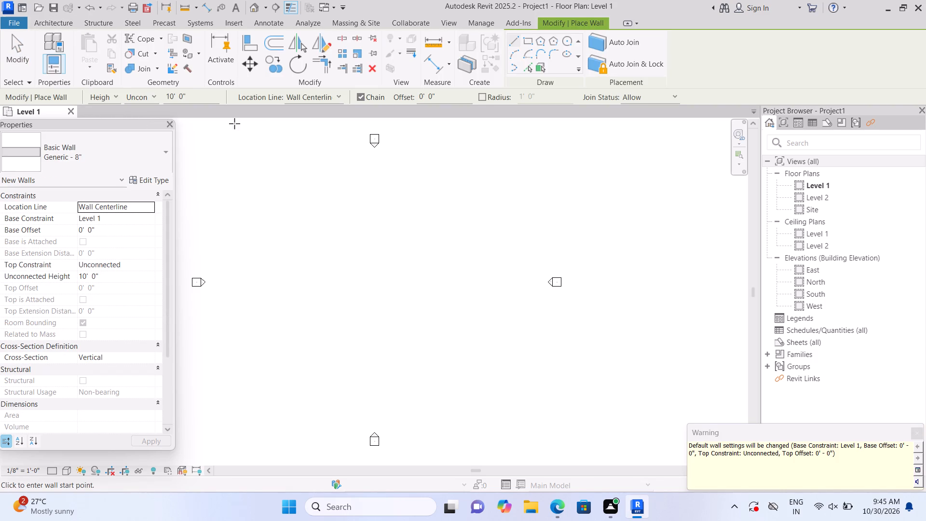
pyautogui.click(338, 93)
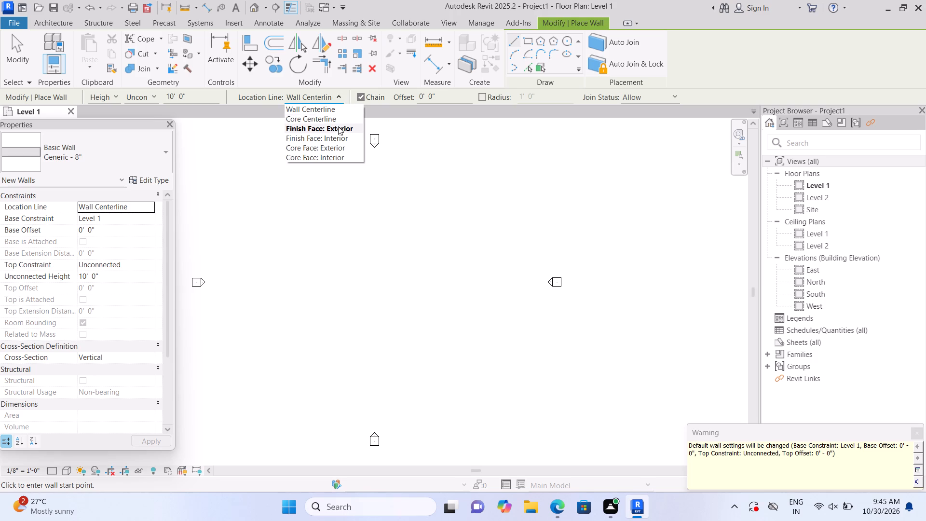
pyautogui.click(337, 129)
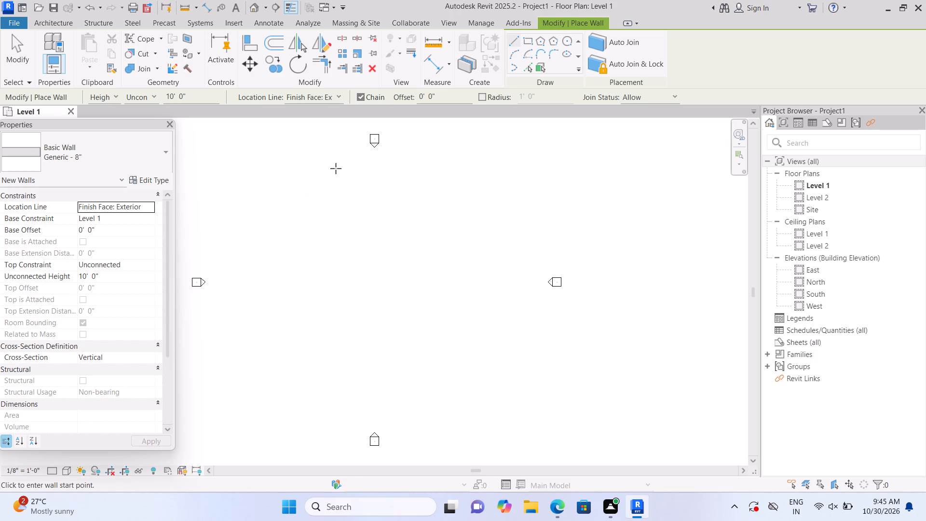
# Duplicate the Generic - 8" basic wall type and name the copy 9".
pyautogui.moveTo(316, 269); pyautogui.dragTo(358, 278, button='middle')
pyautogui.click(41, 23)
pyautogui.click(46, 41)
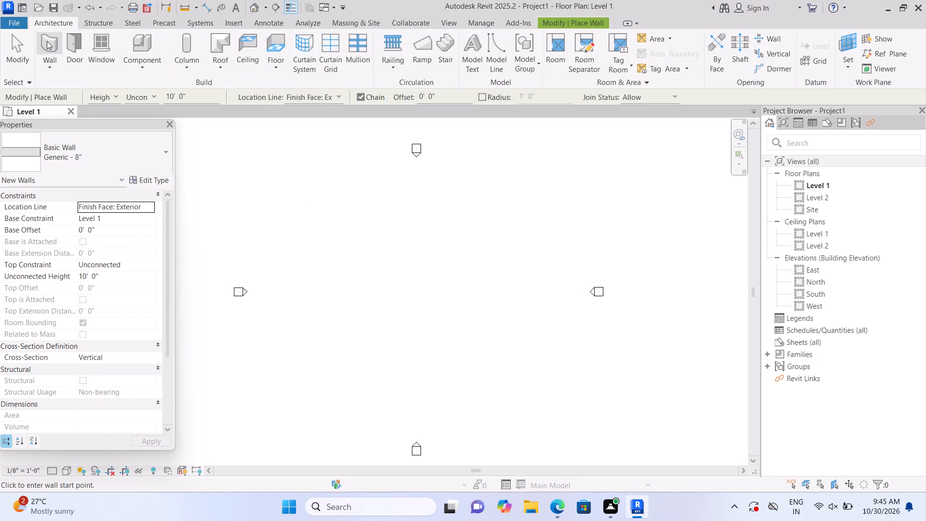
pyautogui.click(153, 173)
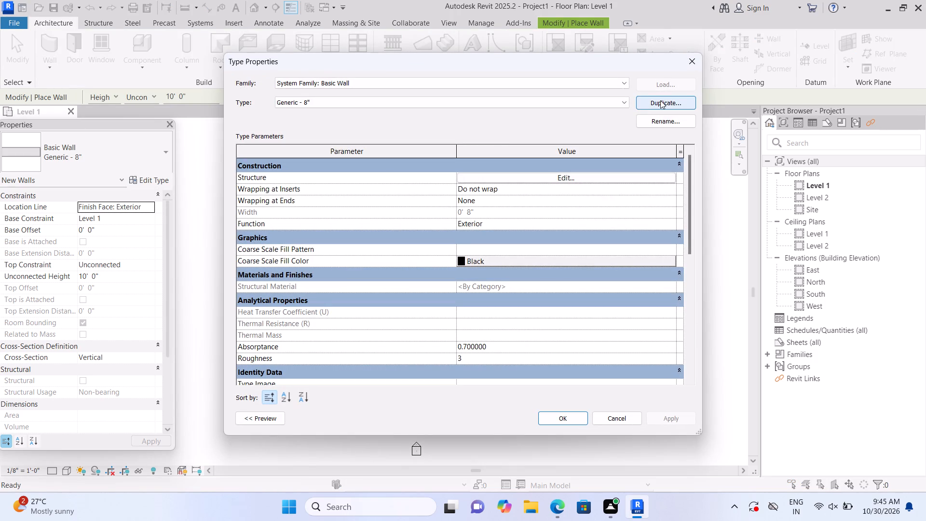
pyautogui.click(661, 100)
pyautogui.click(517, 241)
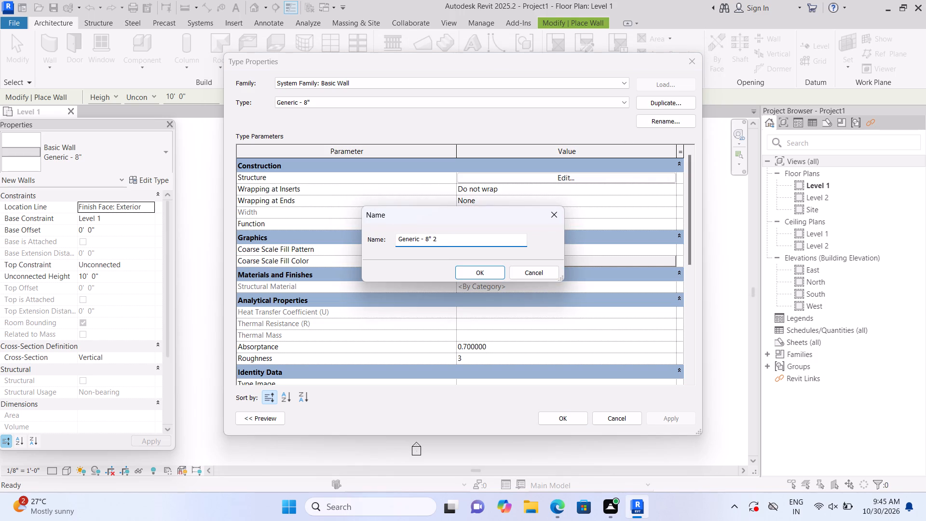
pyautogui.press('BackSpace')
pyautogui.press('BackSpace')
pyautogui.press('BackSpace')
pyautogui.press('BackSpace')
pyautogui.press('BackSpace')
pyautogui.press('BackSpace')
pyautogui.press('BackSpace')
pyautogui.press('BackSpace')
pyautogui.press('BackSpace')
pyautogui.press('BackSpace')
pyautogui.press('BackSpace')
pyautogui.press('BackSpace')
pyautogui.press('BackSpace')
pyautogui.press('BackSpace')
pyautogui.press('BackSpace')
pyautogui.press('BackSpace')
pyautogui.press('BackSpace')
pyautogui.press('BackSpace')
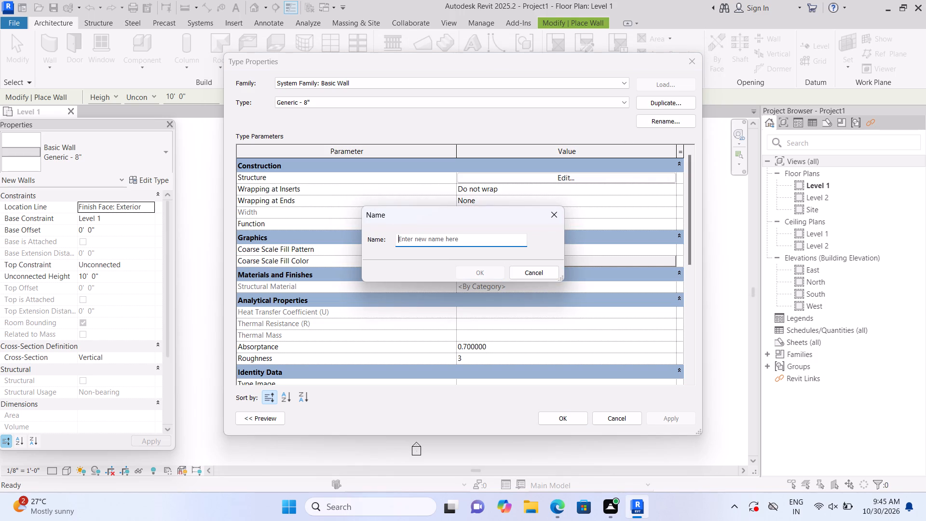
pyautogui.press('9')
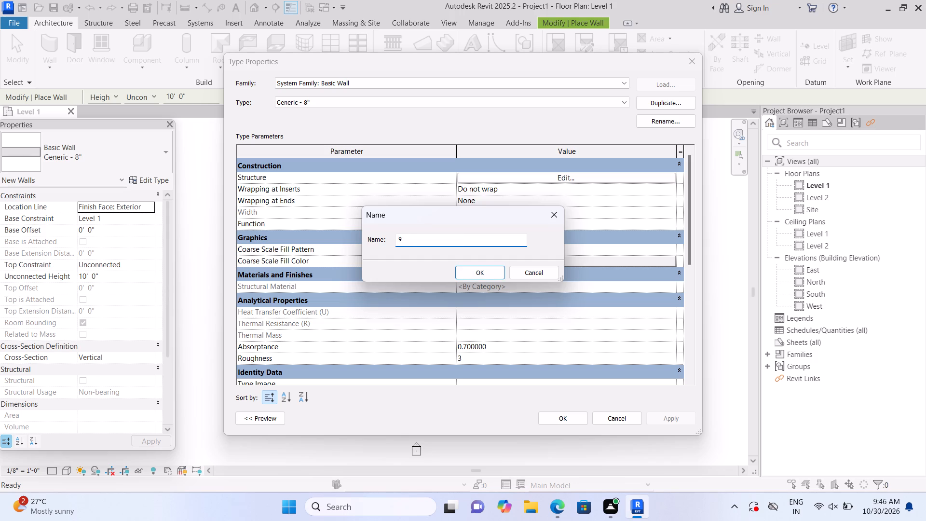
pyautogui.hotkey('shift', '"')
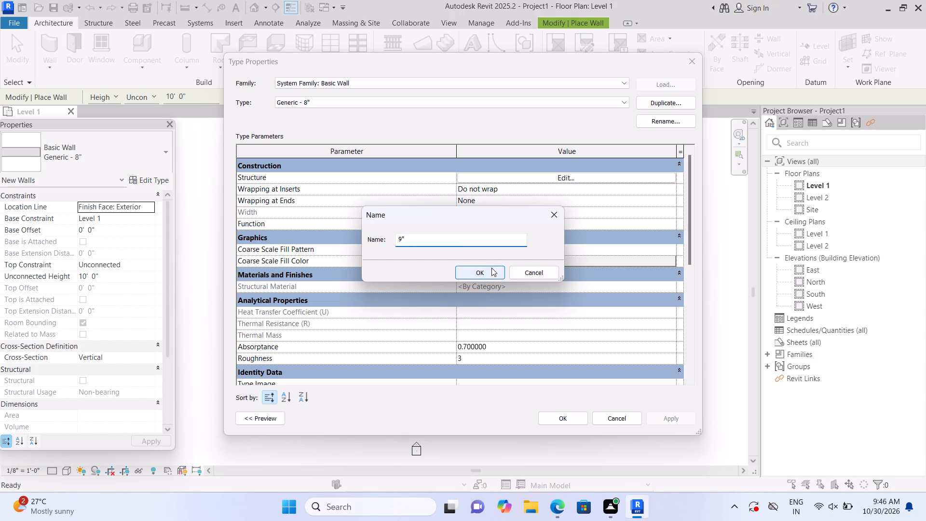
pyautogui.click(491, 268)
# Set the structure layer thickness of the 9" wall type to 9" and apply the type changes.
pyautogui.click(563, 176)
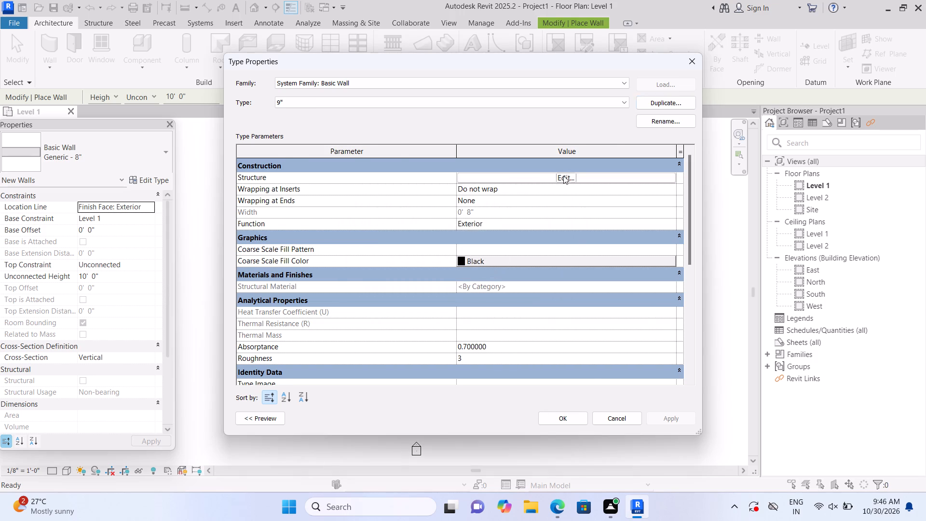
pyautogui.click(454, 176)
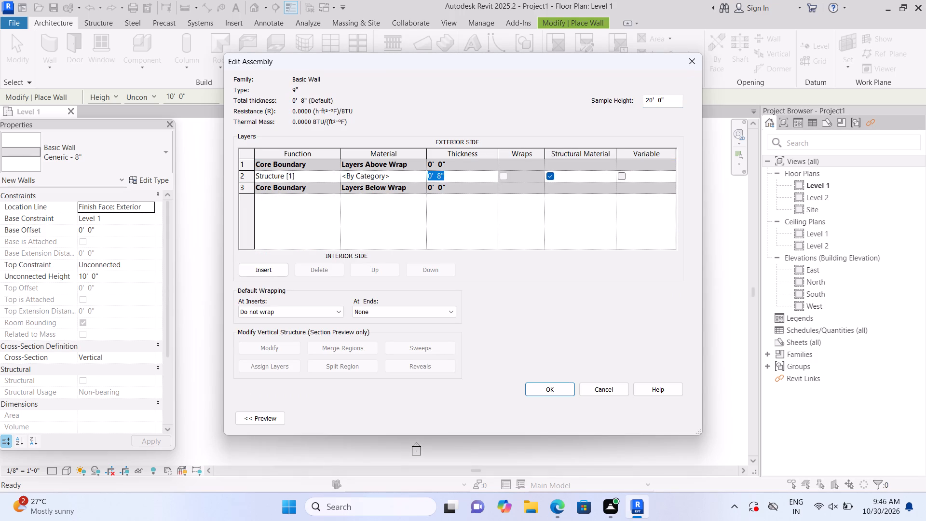
pyautogui.press('BackSpace')
pyautogui.press('9')
pyautogui.hotkey('shift', '"')
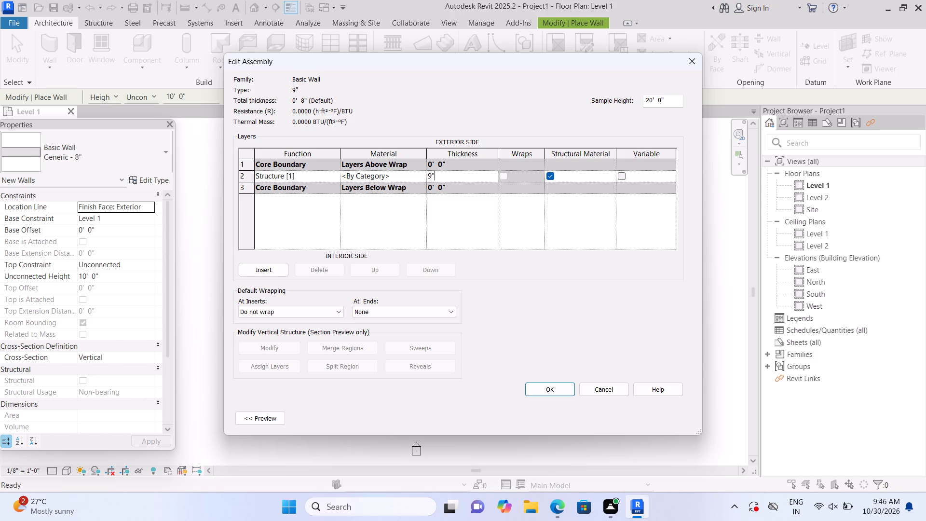
pyautogui.press('Return')
pyautogui.click(557, 393)
pyautogui.click(681, 420)
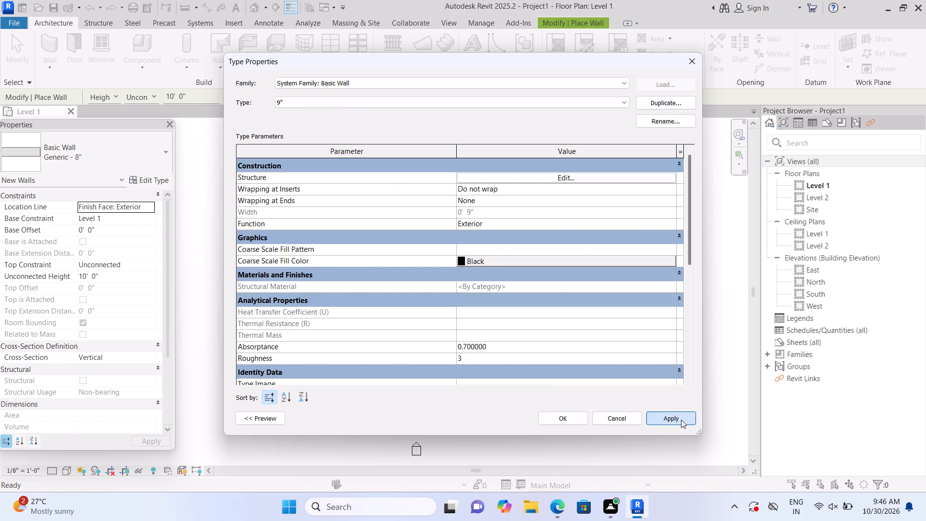
pyautogui.click(569, 416)
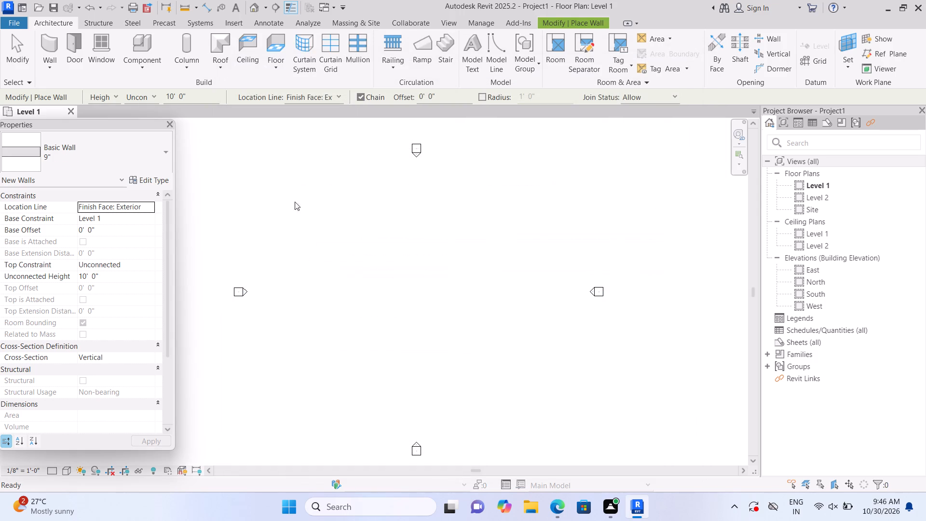
# Duplicate the 9" wall type and name the copy 4.5".
pyautogui.click(150, 180)
pyautogui.click(680, 103)
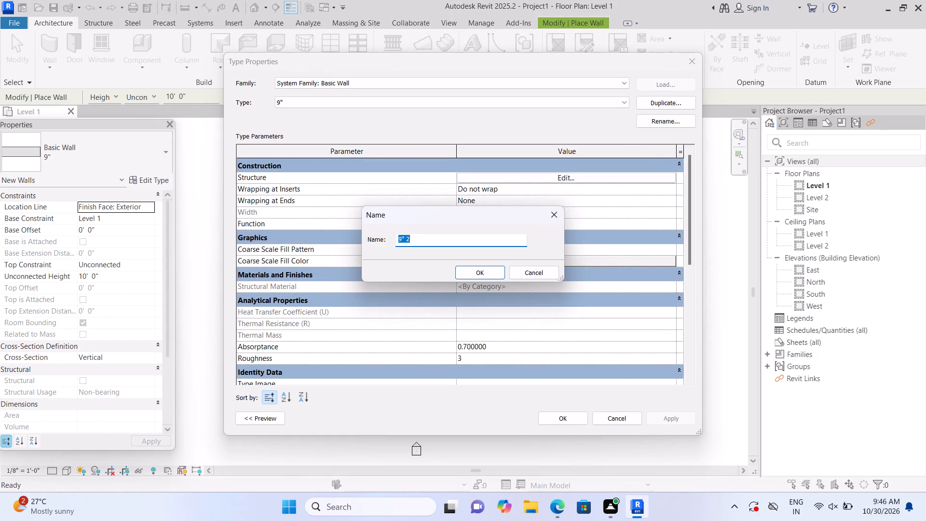
pyautogui.click(507, 241)
pyautogui.press('BackSpace')
pyautogui.press('BackSpace')
pyautogui.press('BackSpace')
pyautogui.press('BackSpace')
pyautogui.press('BackSpace')
pyautogui.write('4.5"')
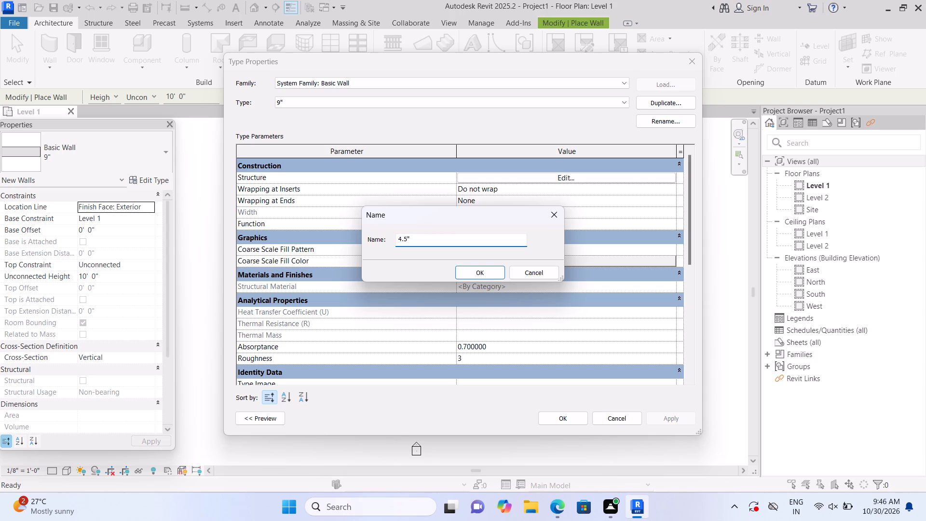
pyautogui.click(475, 271)
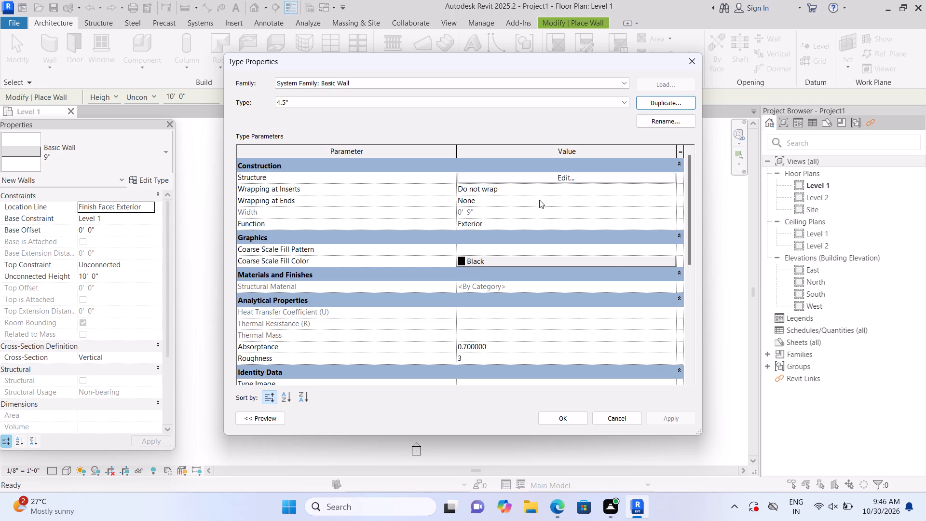
# Set the structure layer thickness of the 4.5" wall type to 4.5" and accept the type changes.
pyautogui.click(568, 176)
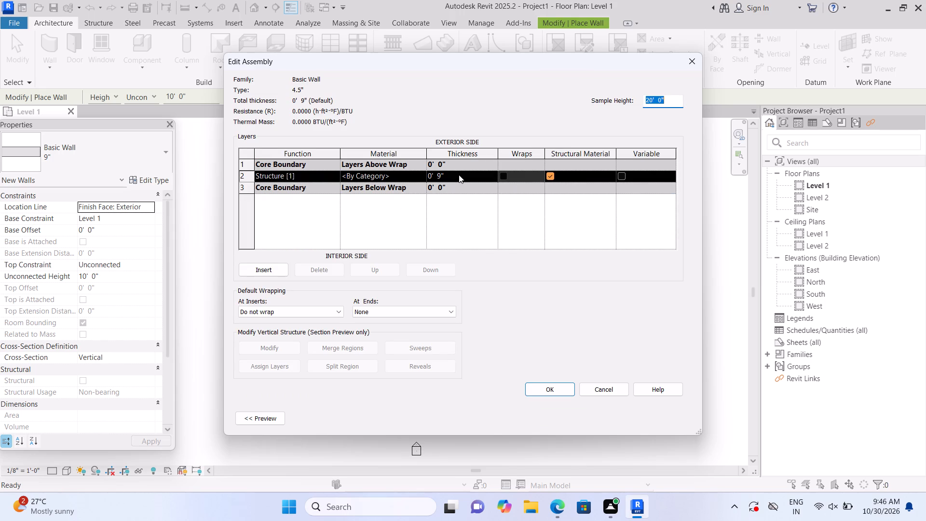
pyautogui.click(459, 175)
pyautogui.press('BackSpace')
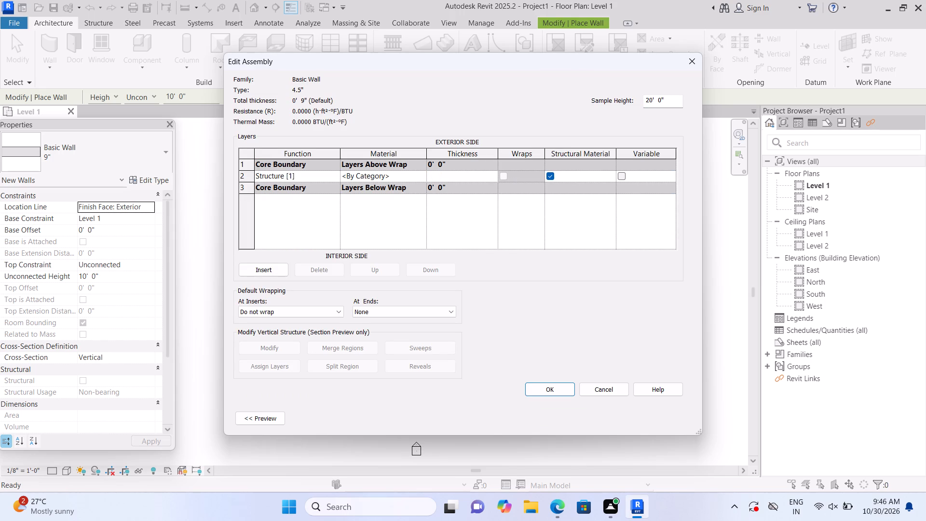
pyautogui.write('4.5')
pyautogui.hotkey('shift', '"')
pyautogui.press('Return')
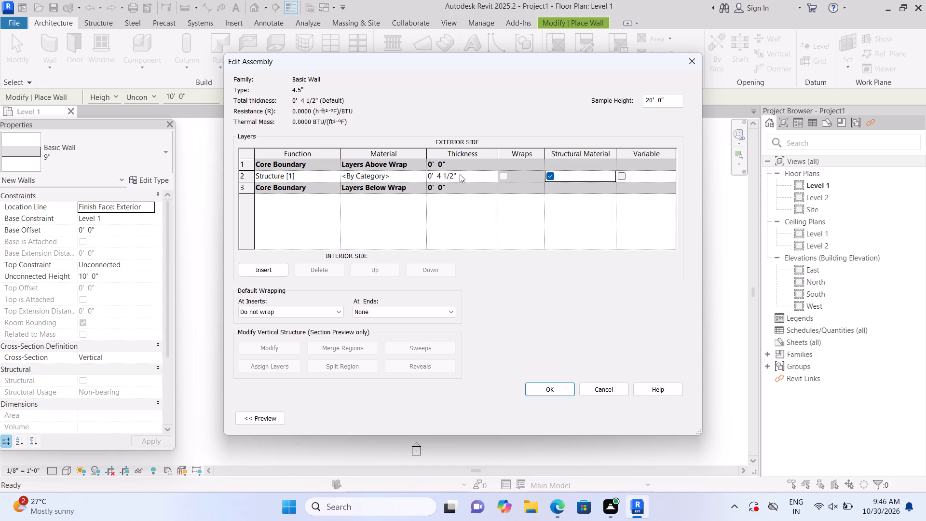
pyautogui.click(548, 388)
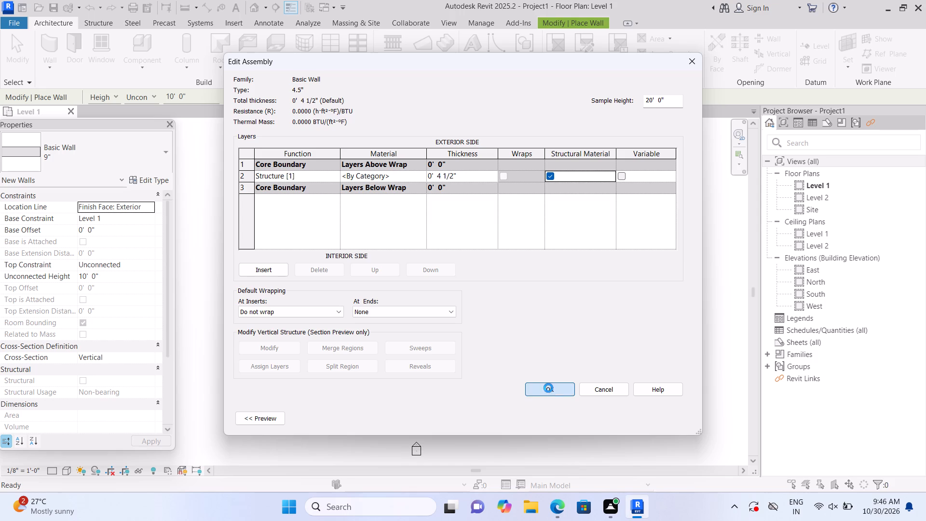
pyautogui.click(684, 416)
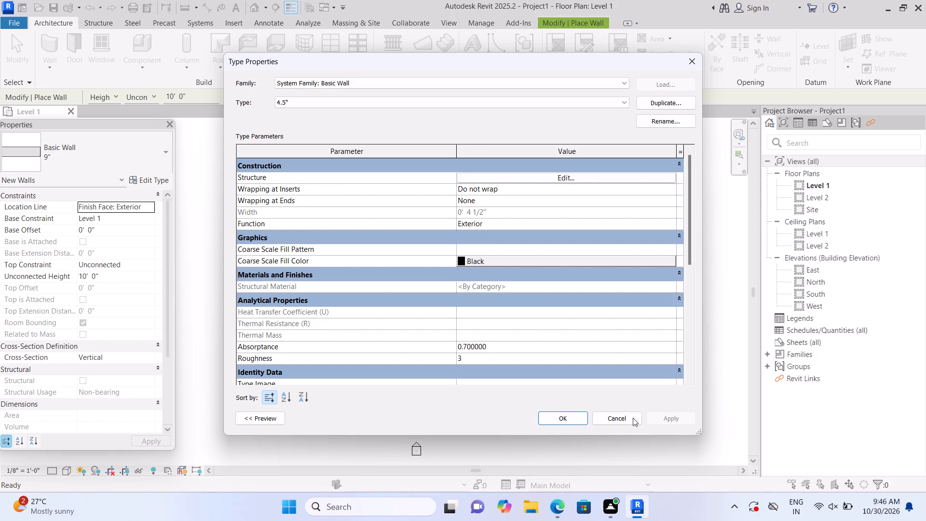
pyautogui.click(558, 423)
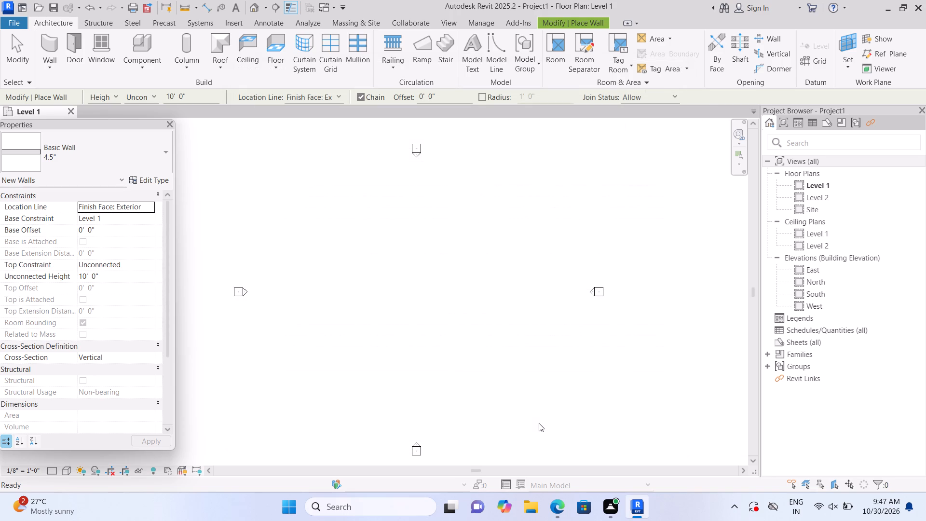
# Draw a 35' horizontal wall of the 9" type in the lower part of the Level 1 plan, between the elevation markers.
pyautogui.click(150, 153)
pyautogui.click(163, 146)
pyautogui.scroll(2, 128, 233)
pyautogui.click(160, 155)
pyautogui.click(117, 242)
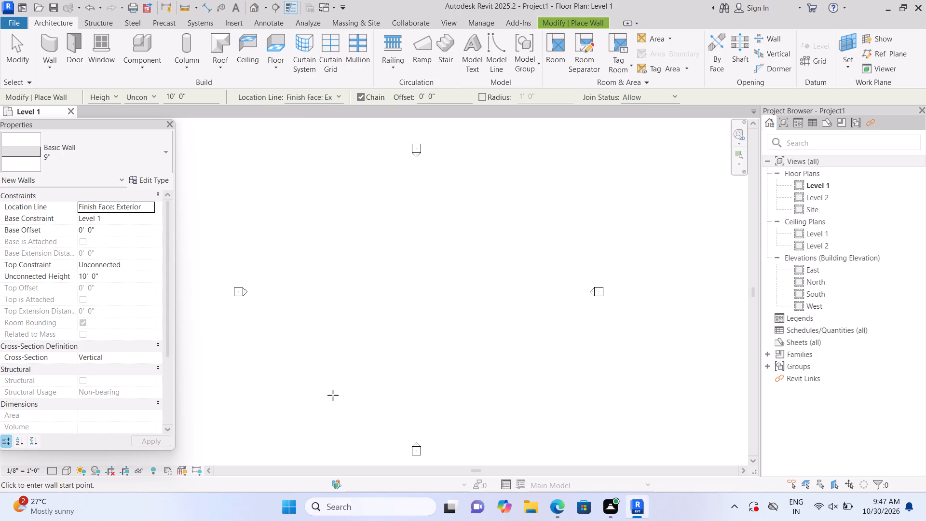
pyautogui.click(315, 396)
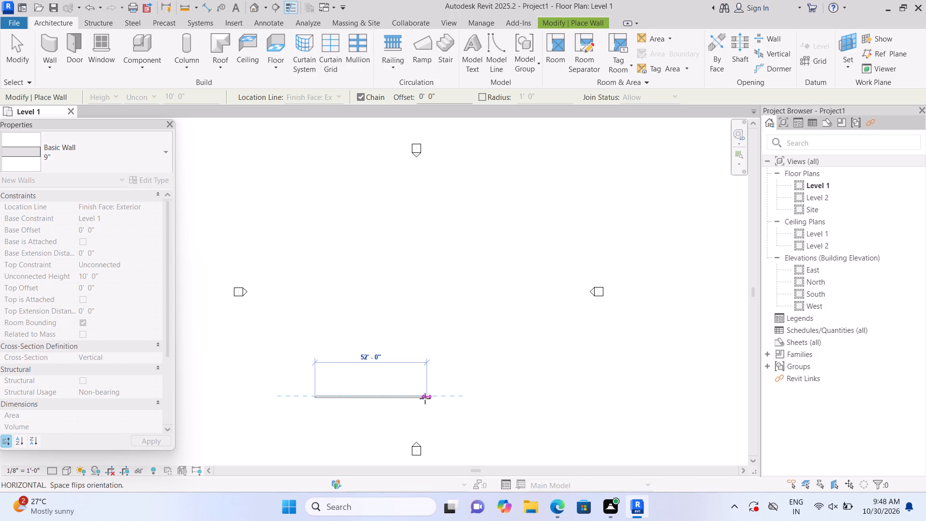
pyautogui.scroll(1, 419, 406)
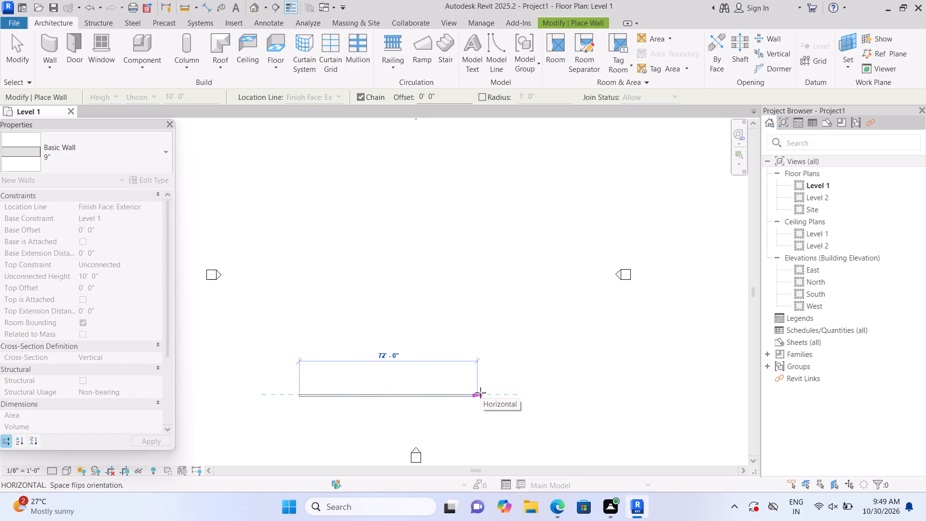
pyautogui.write('35')
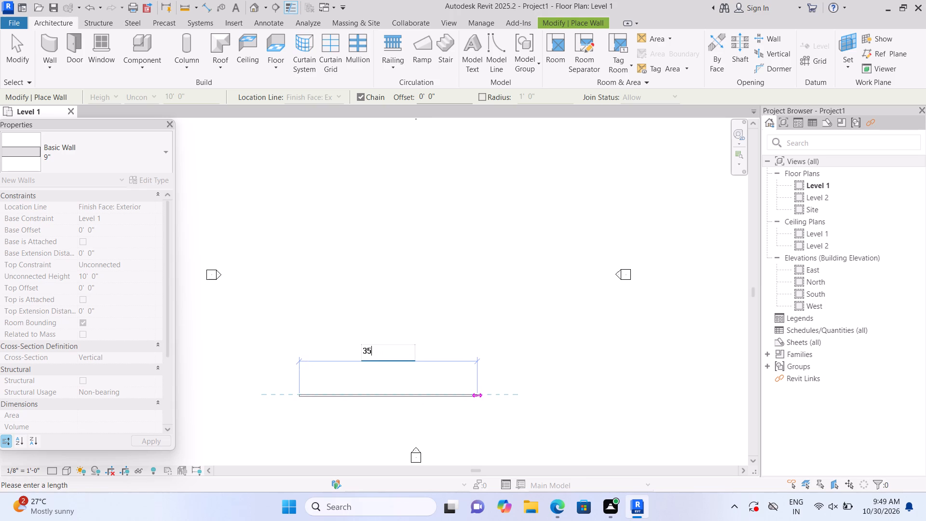
pyautogui.press("'")
pyautogui.press('Return')
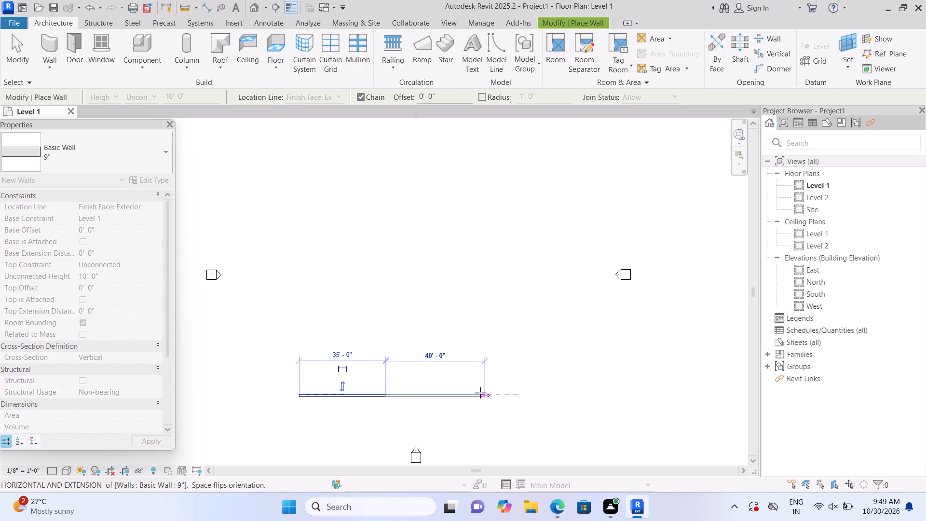
# Continue the 9" wall chain with a segment going up the plan from the right end of the 35' wall.
pyautogui.scroll(1, 380, 332)
pyautogui.moveTo(401, 339); pyautogui.dragTo(410, 339, button='middle')
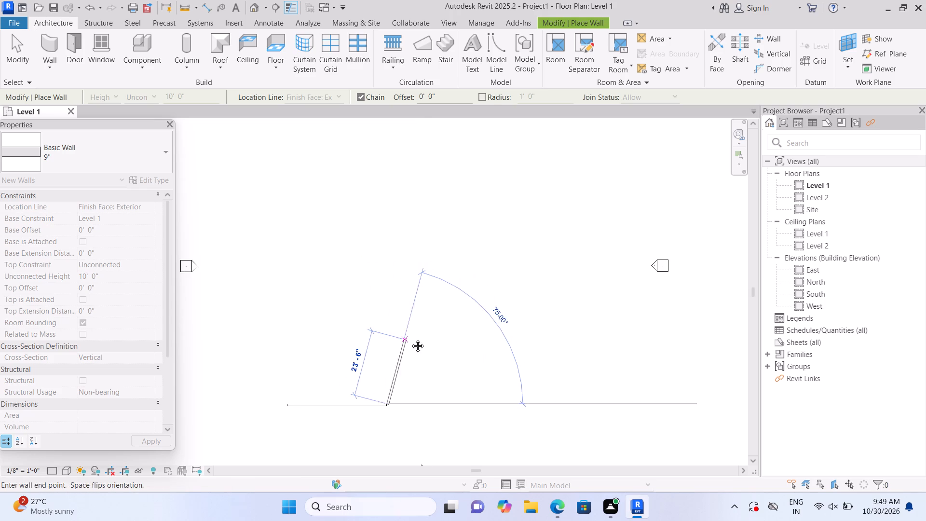
pyautogui.moveTo(410, 339); pyautogui.dragTo(465, 334, button='middle')
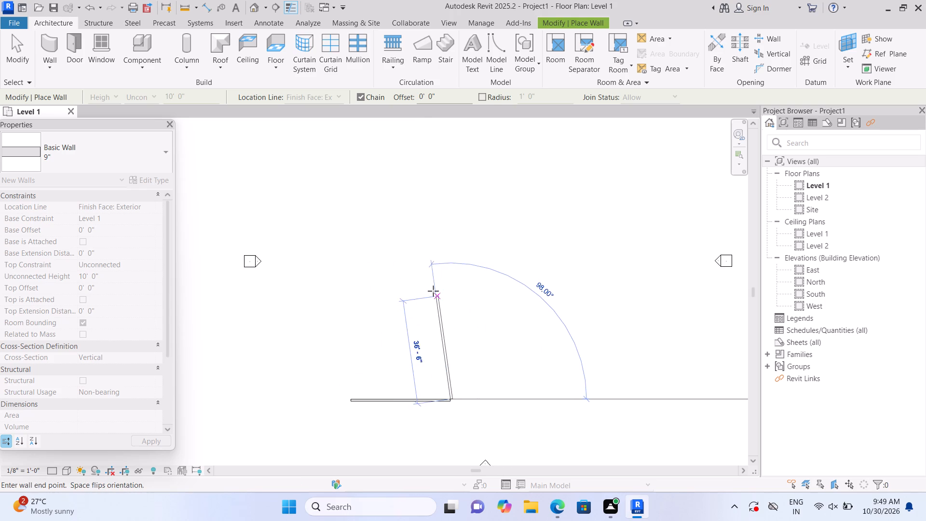
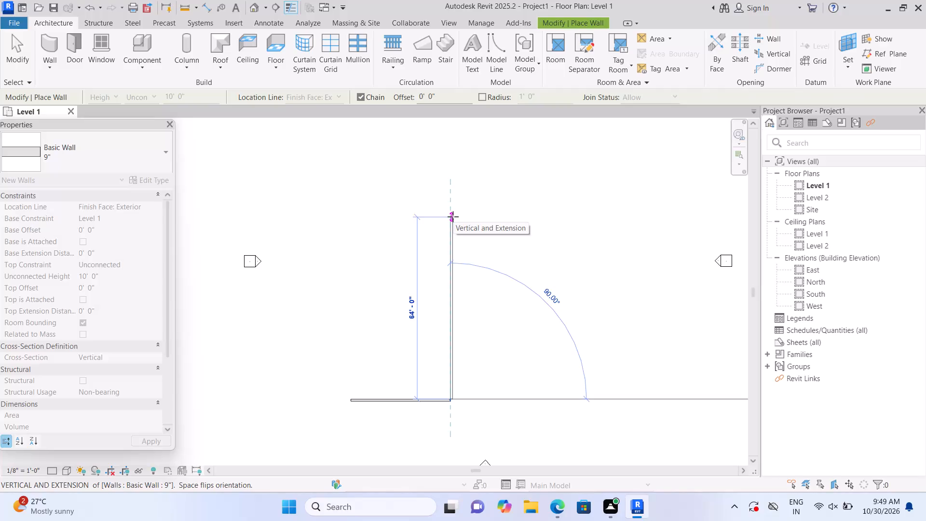
# Make the vertical 9" wall segment 50' long, and continue the chain with a 35' horizontal segment parallel to the first wall.
pyautogui.write('50')
pyautogui.press("'")
pyautogui.press('Return')
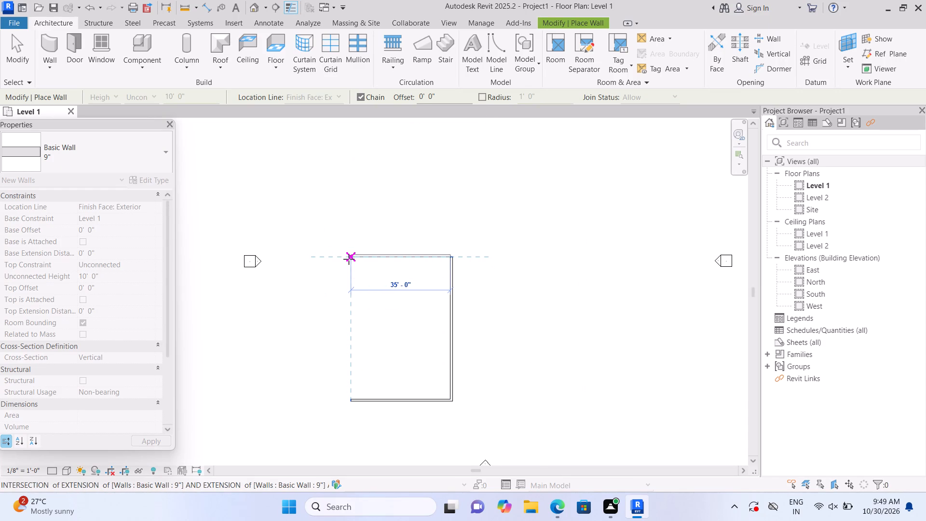
pyautogui.write("35'")
pyautogui.press('Return')
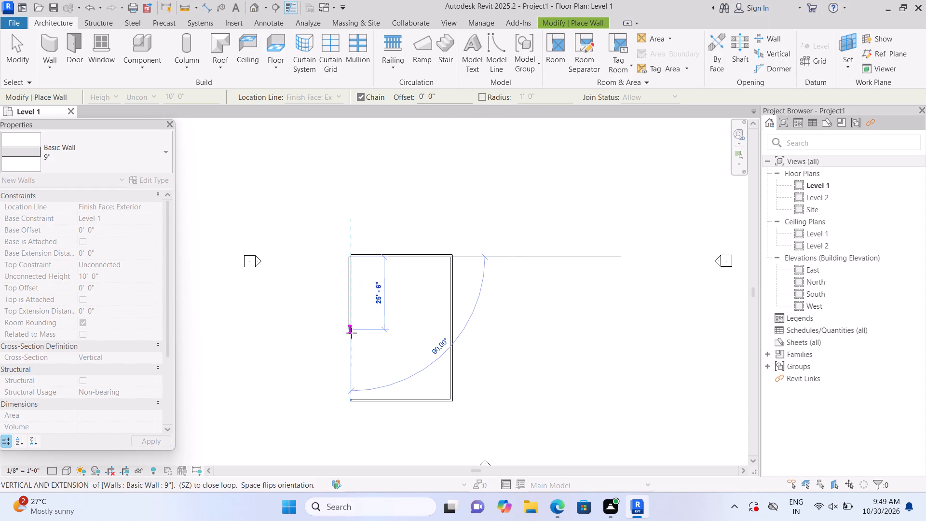
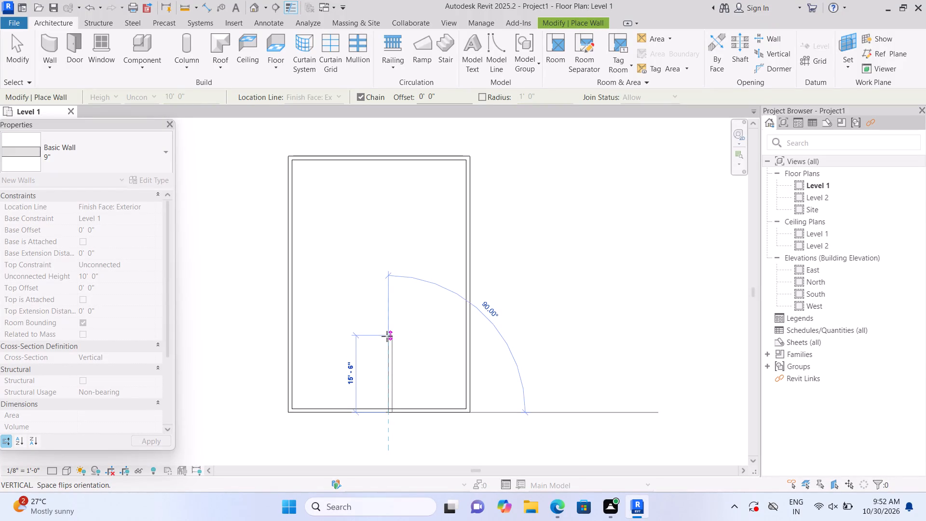
# Abandon the pending wall segment and start a 9" interior wall on the building's lower wall, 17' from its lower-right corner.
pyautogui.press('Escape')
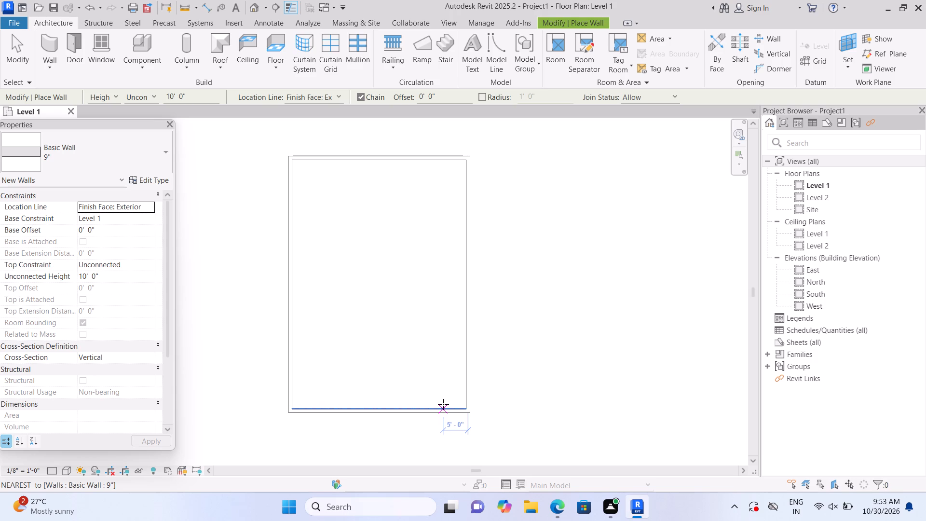
pyautogui.write("17'")
pyautogui.press('Return')
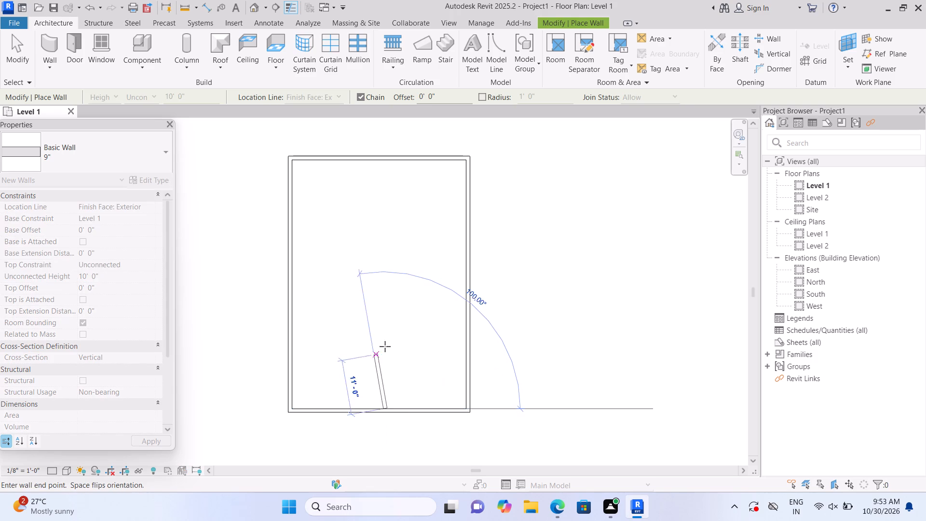
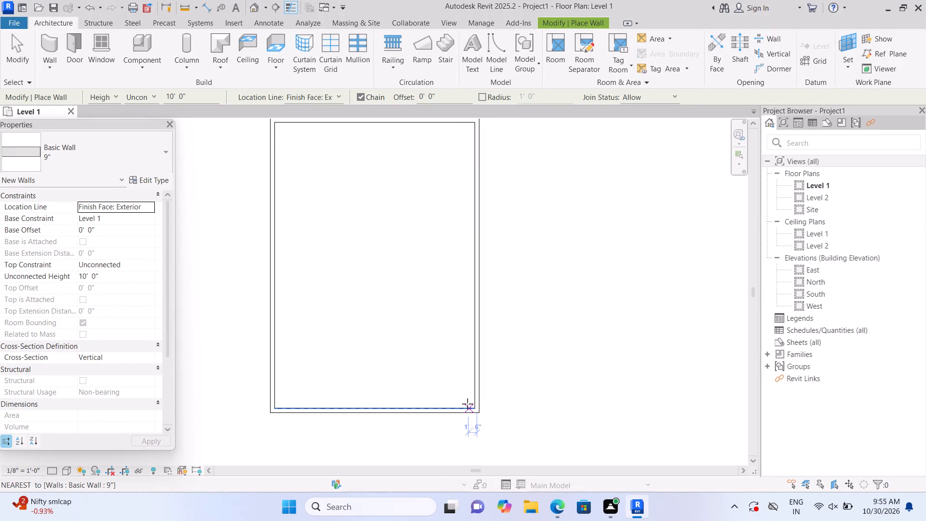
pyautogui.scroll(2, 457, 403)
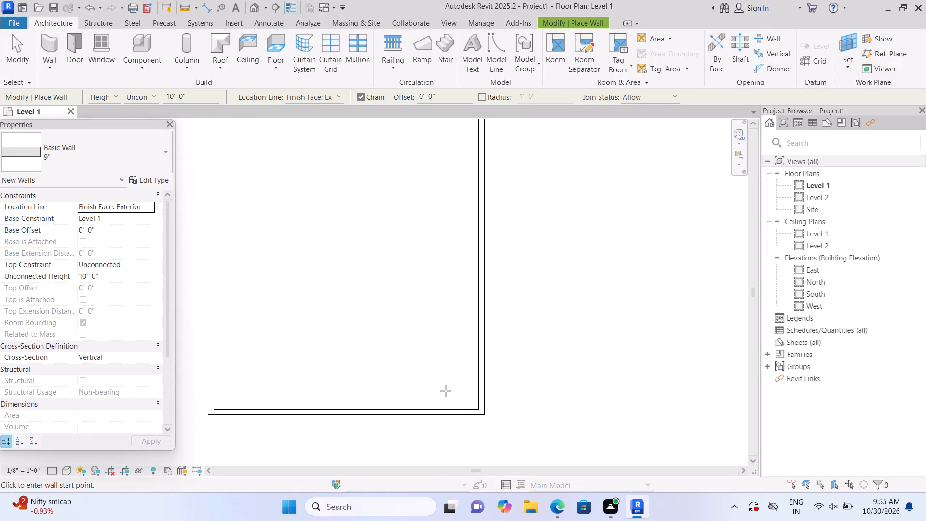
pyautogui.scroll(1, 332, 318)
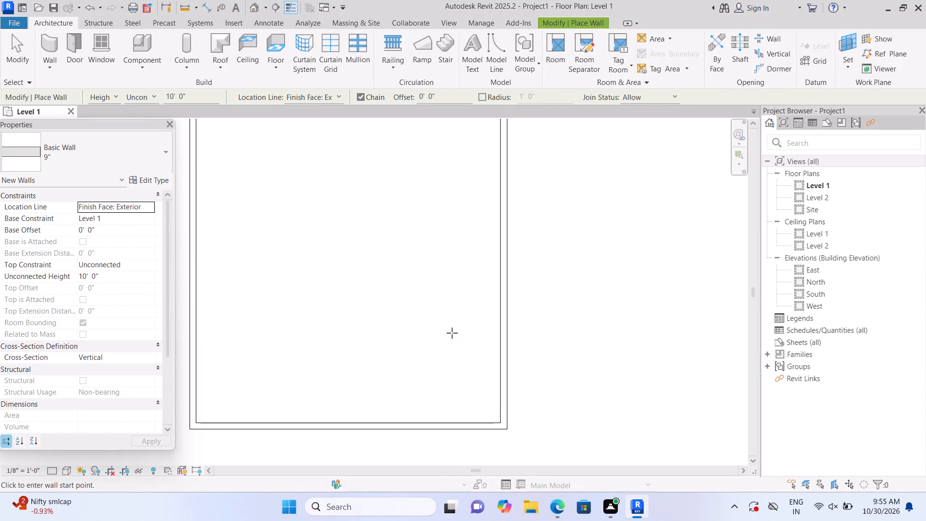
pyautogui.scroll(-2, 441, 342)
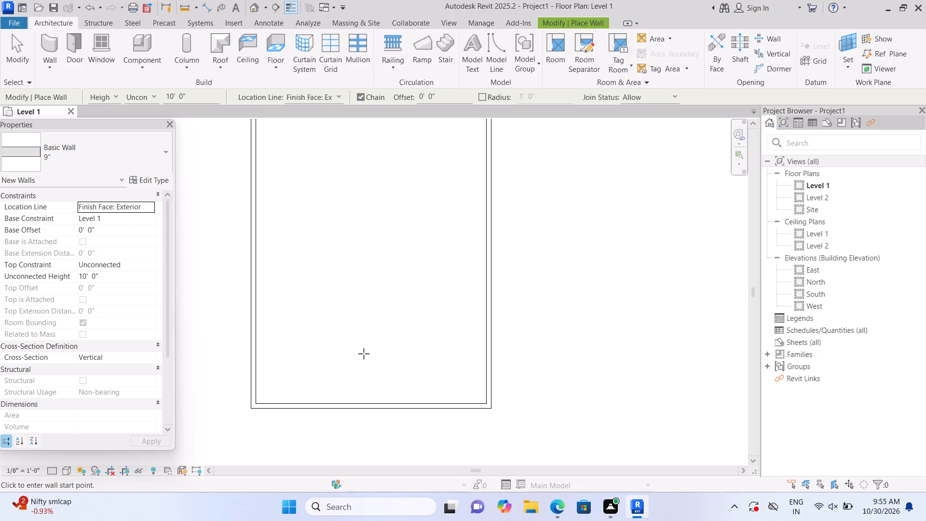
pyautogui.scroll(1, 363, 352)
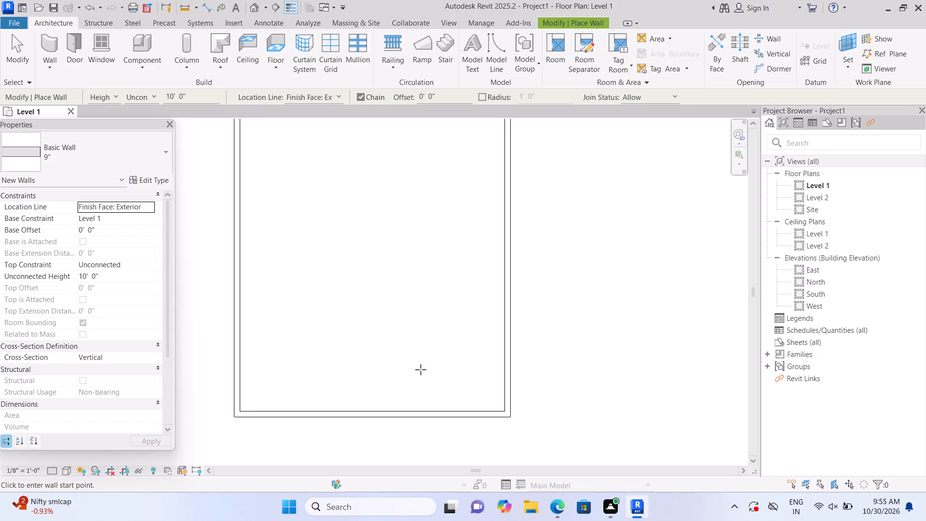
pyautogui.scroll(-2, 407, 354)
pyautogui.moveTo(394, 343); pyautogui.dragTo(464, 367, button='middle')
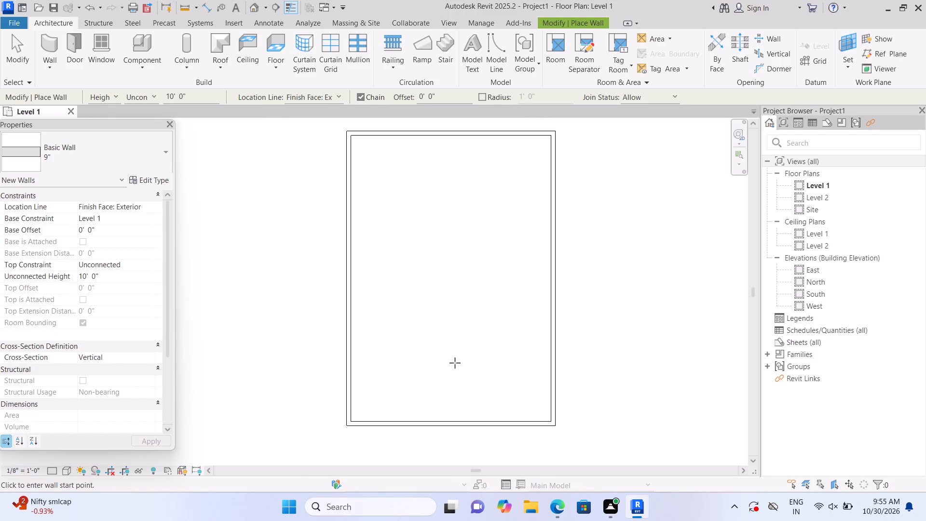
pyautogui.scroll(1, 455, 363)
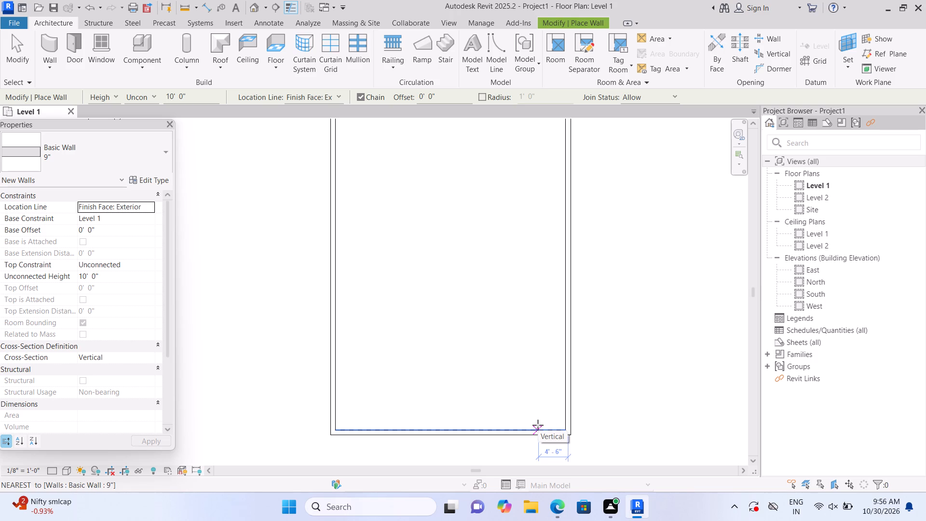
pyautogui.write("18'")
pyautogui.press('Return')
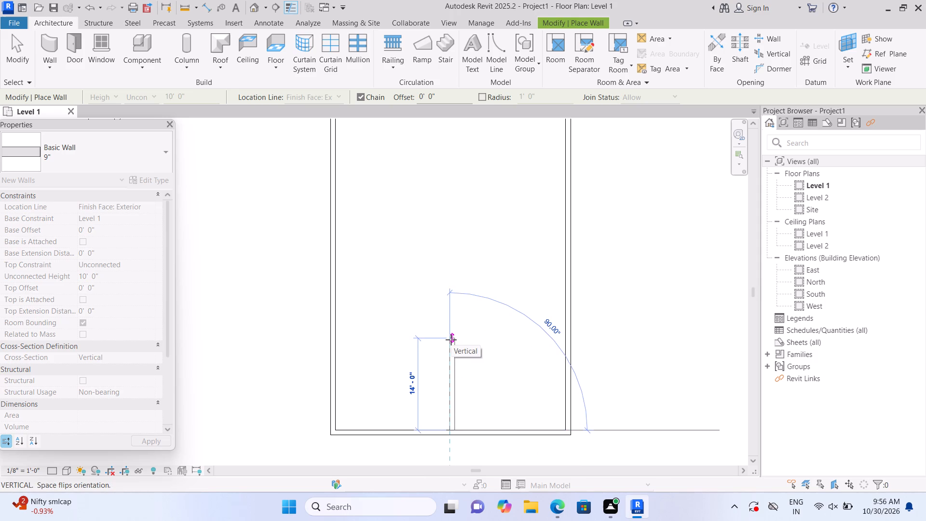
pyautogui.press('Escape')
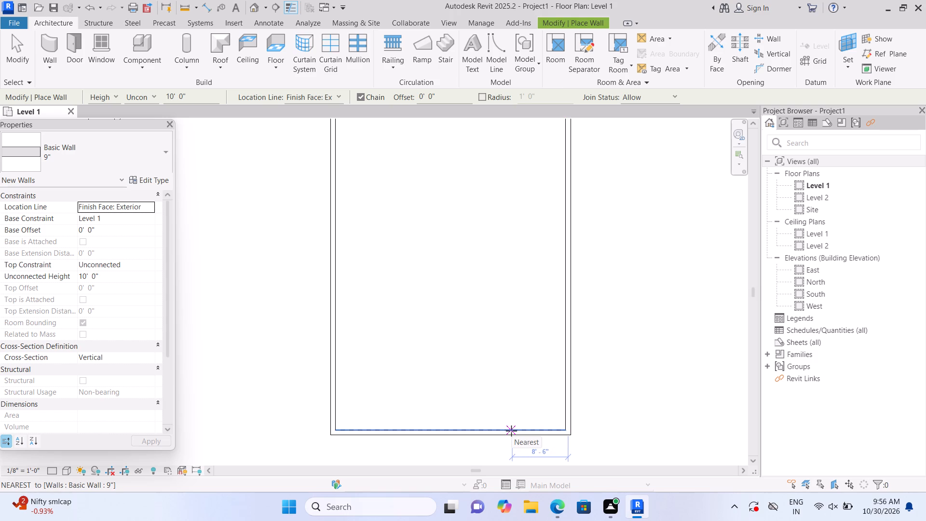
# Draw 9" interior walls starting 19' from the building's lower-right corner, running 12' up and across to the right outer wall.
pyautogui.write("19'")
pyautogui.press('Return')
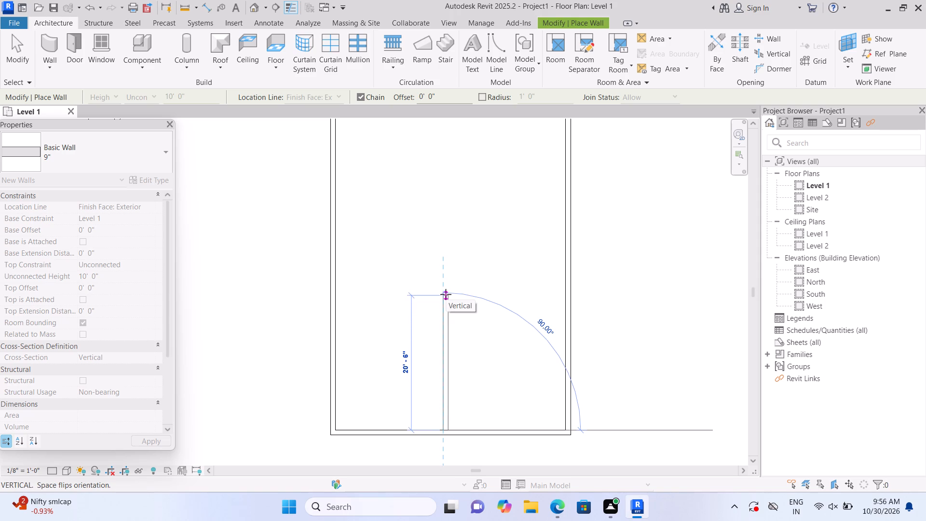
pyautogui.write("12'")
pyautogui.press('Return')
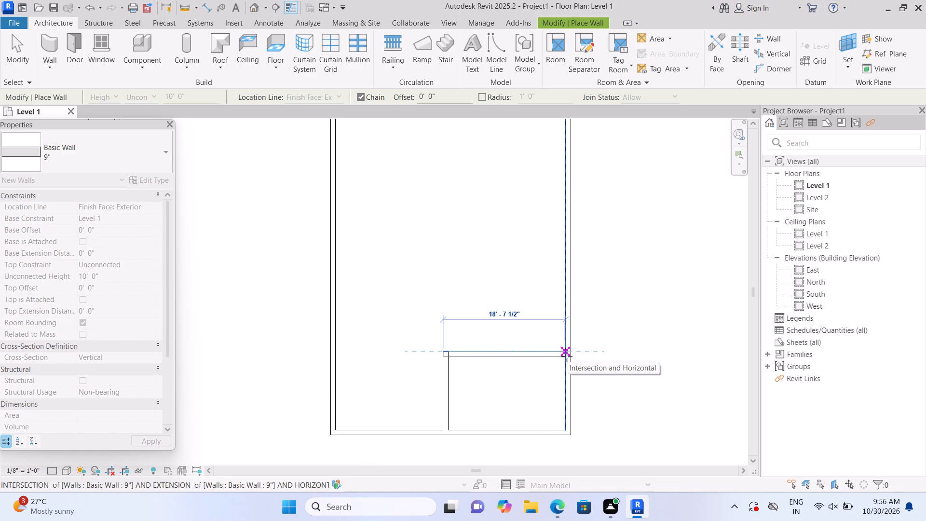
pyautogui.click(567, 356)
pyautogui.press('Escape')
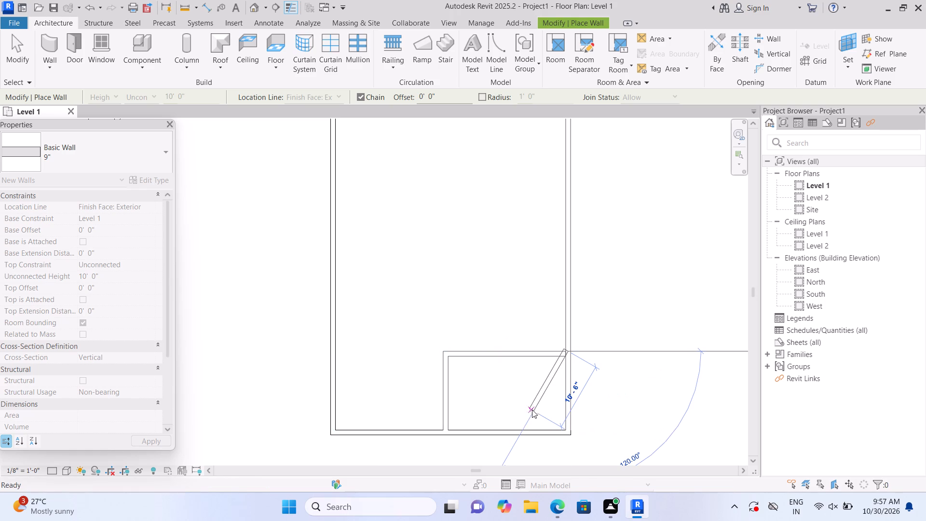
# Examine the walls in the default 3D view and return to the Level 1 floor plan.
pyautogui.moveTo(531, 410); pyautogui.dragTo(528, 316, button='middle')
pyautogui.middleClick(528, 316)
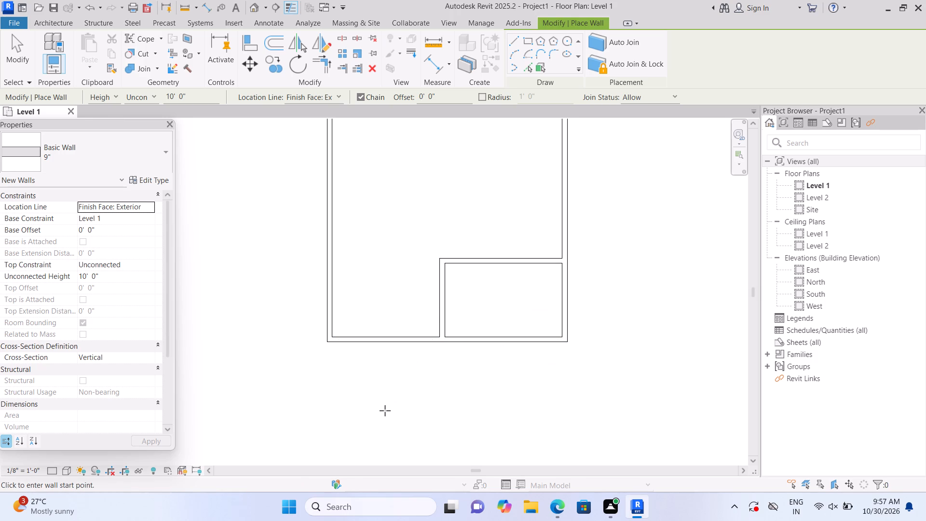
pyautogui.scroll(-1, 386, 417)
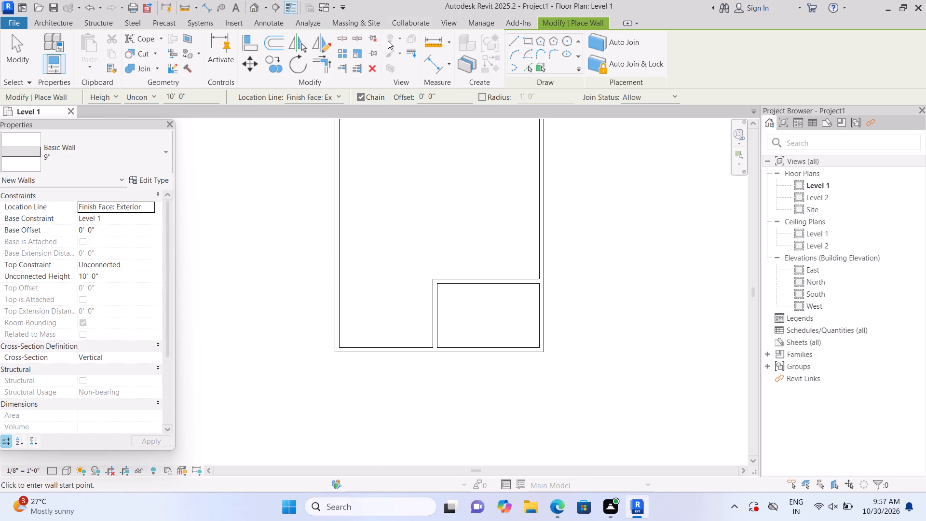
pyautogui.click(256, 7)
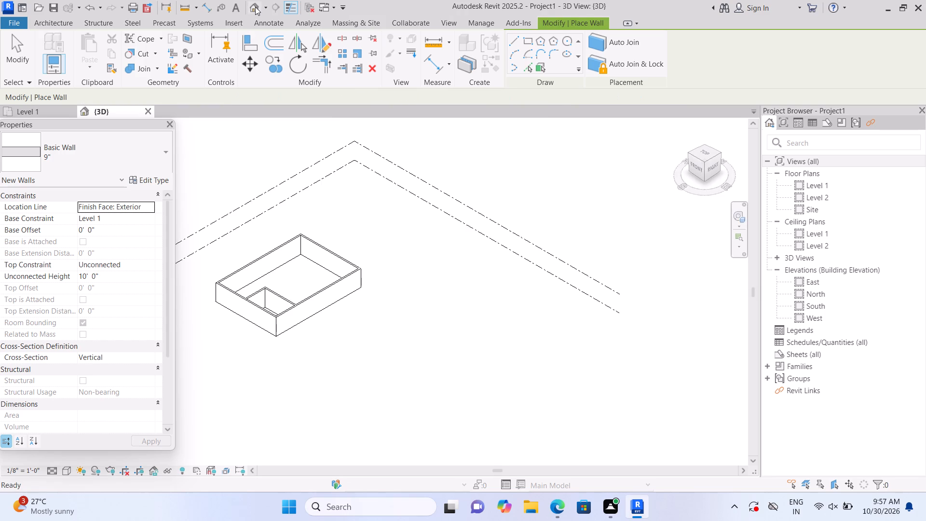
pyautogui.scroll(1, 184, 410)
pyautogui.scroll(1, 210, 352)
pyautogui.moveTo(215, 354); pyautogui.dragTo(252, 375, button='middle')
pyautogui.scroll(1, 259, 370)
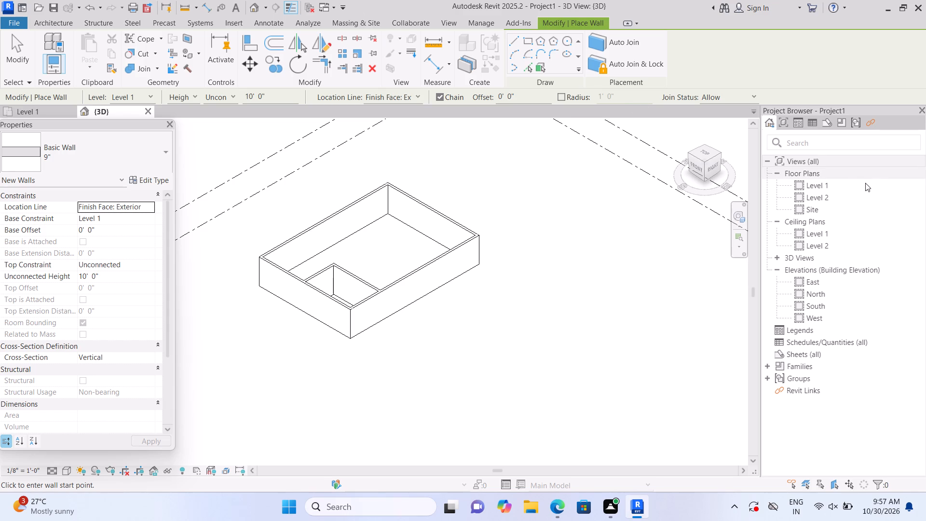
pyautogui.doubleClick(798, 185)
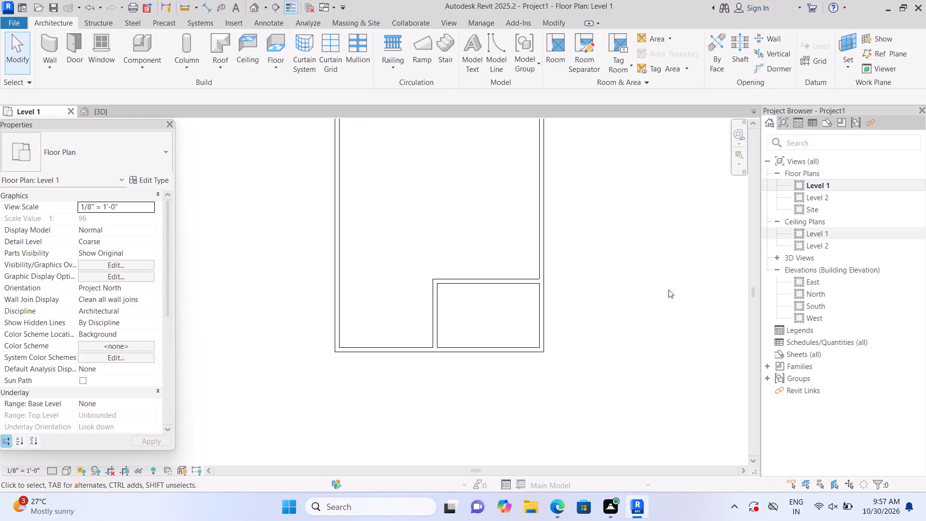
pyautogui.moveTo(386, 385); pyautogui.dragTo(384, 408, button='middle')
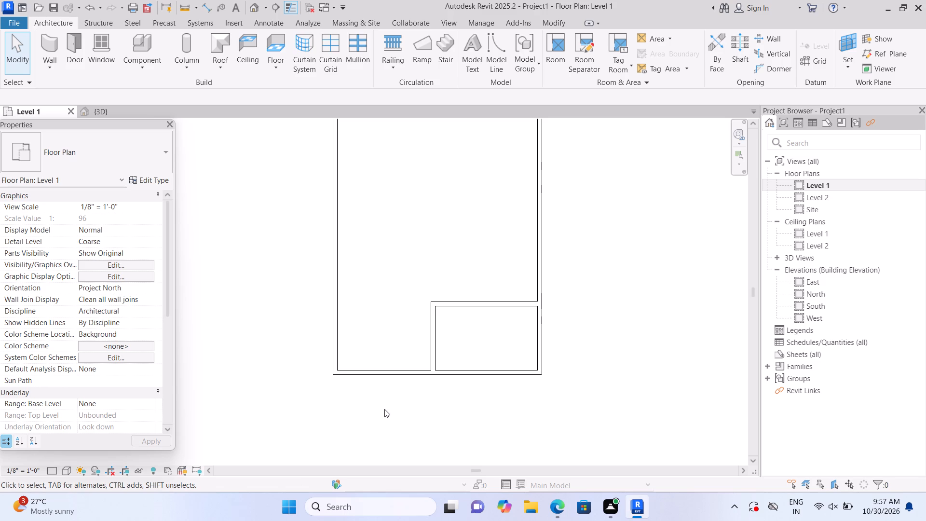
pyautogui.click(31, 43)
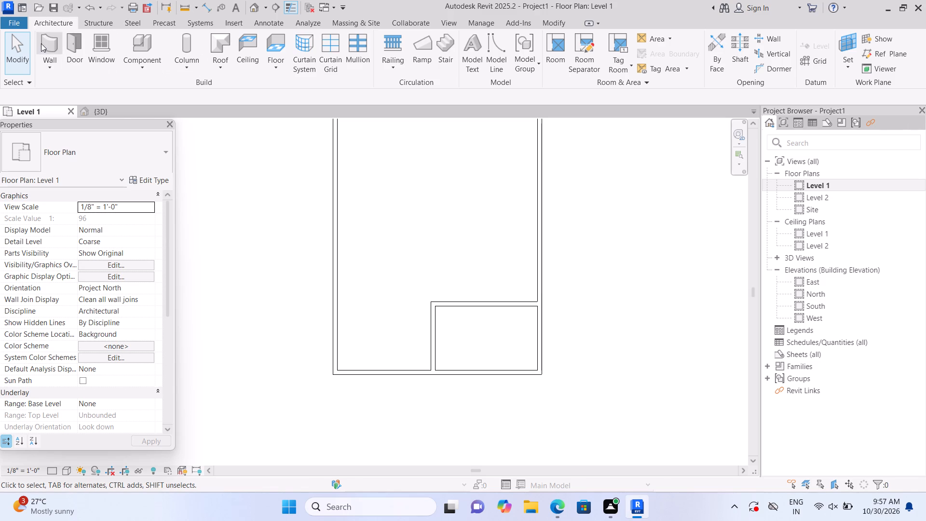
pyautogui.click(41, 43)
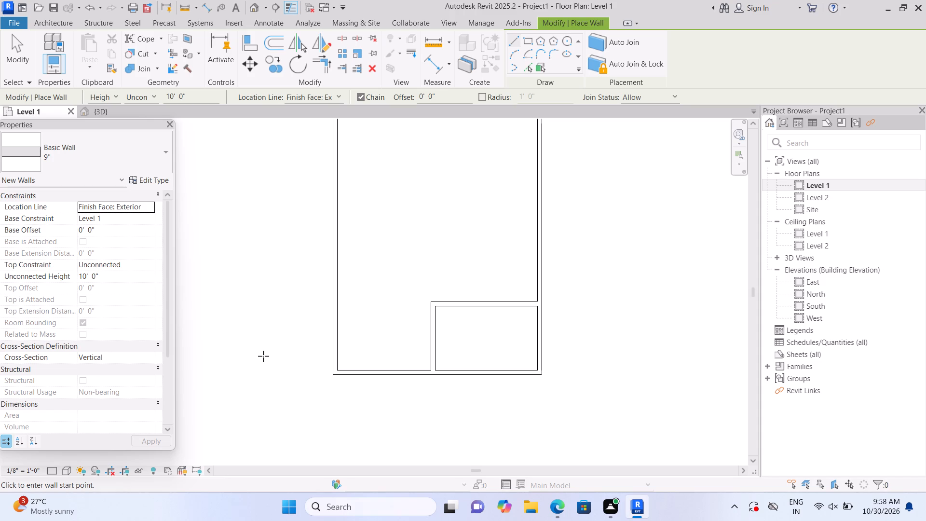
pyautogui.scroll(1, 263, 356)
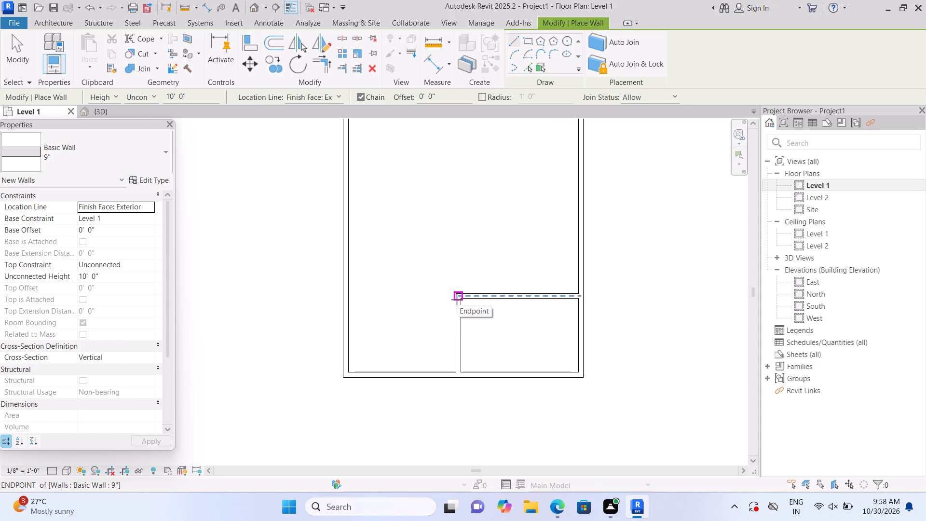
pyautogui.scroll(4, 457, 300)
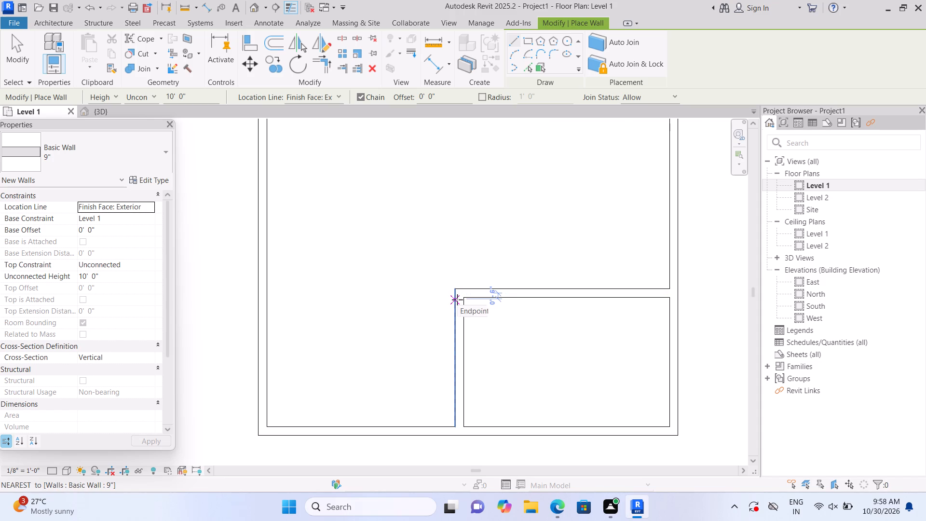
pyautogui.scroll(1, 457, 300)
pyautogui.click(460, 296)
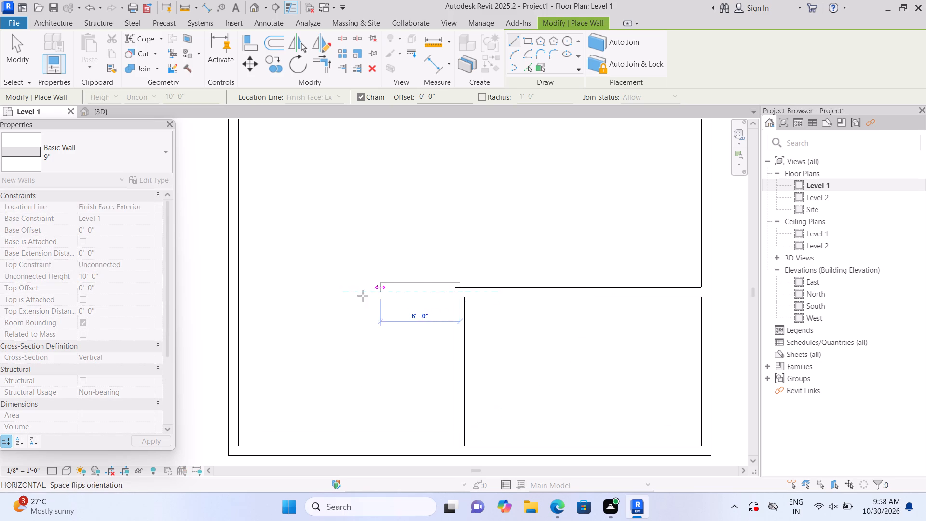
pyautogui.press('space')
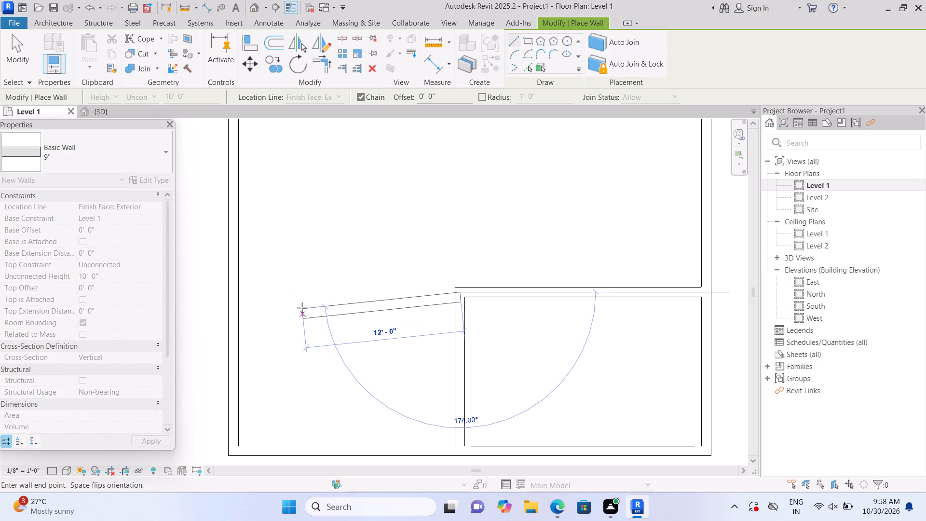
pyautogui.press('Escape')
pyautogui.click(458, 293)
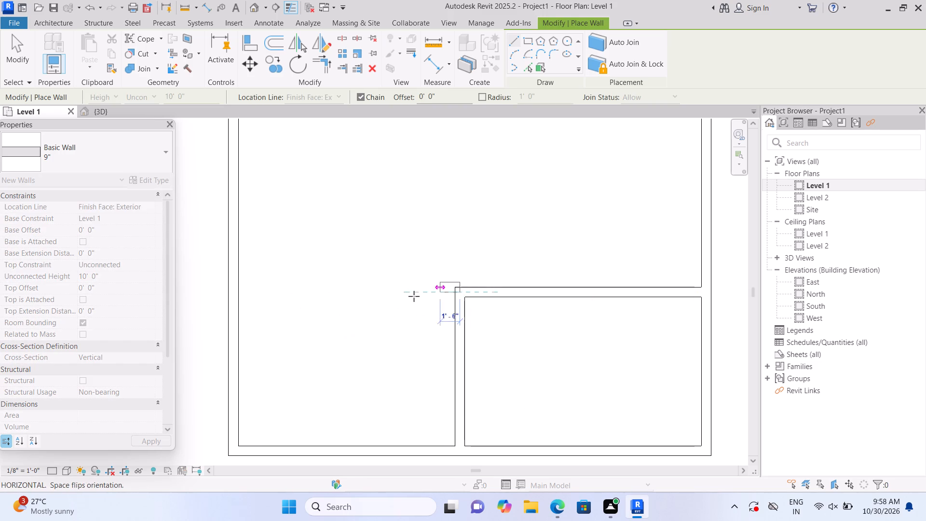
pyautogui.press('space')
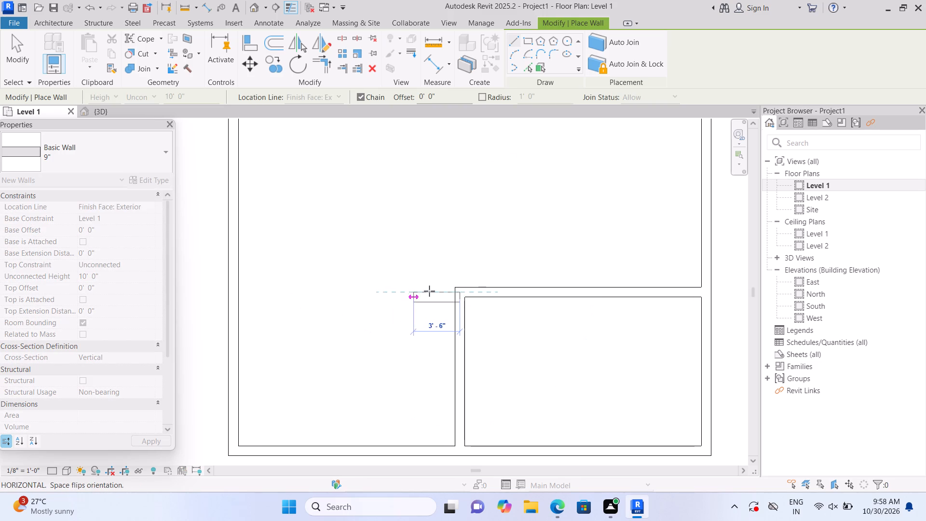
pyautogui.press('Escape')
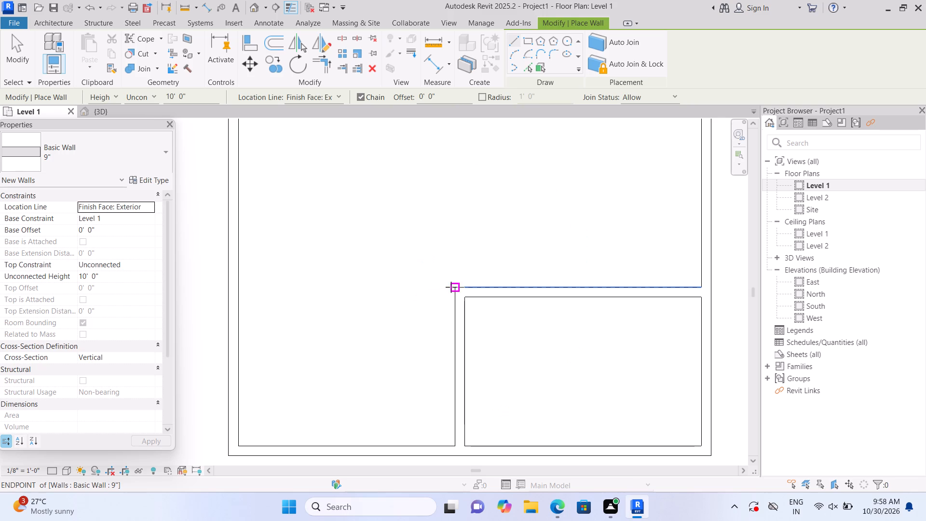
# Draw a horizontal 9" wall about 16' 4 1/2" long from the interior walls' upper-left corner to the left outer wall, flipped to the lower side.
pyautogui.click(451, 287)
pyautogui.press('space')
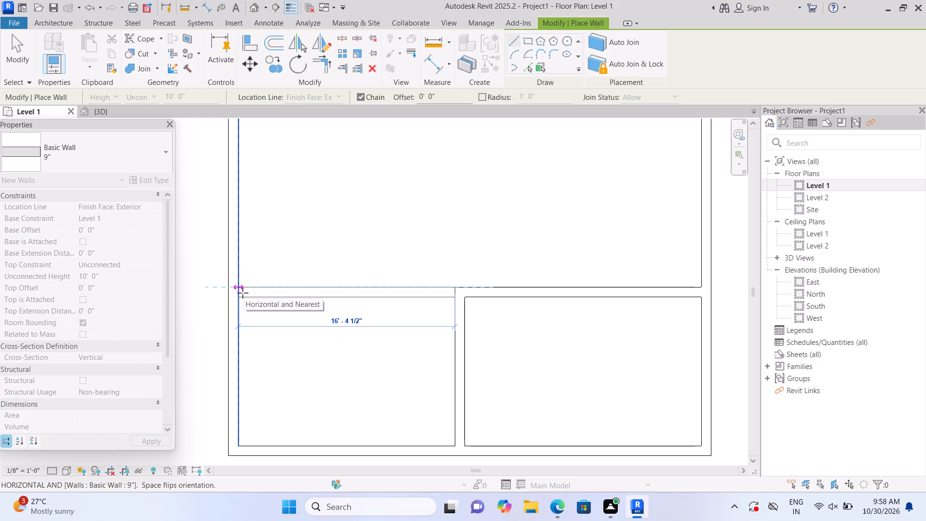
pyautogui.click(243, 293)
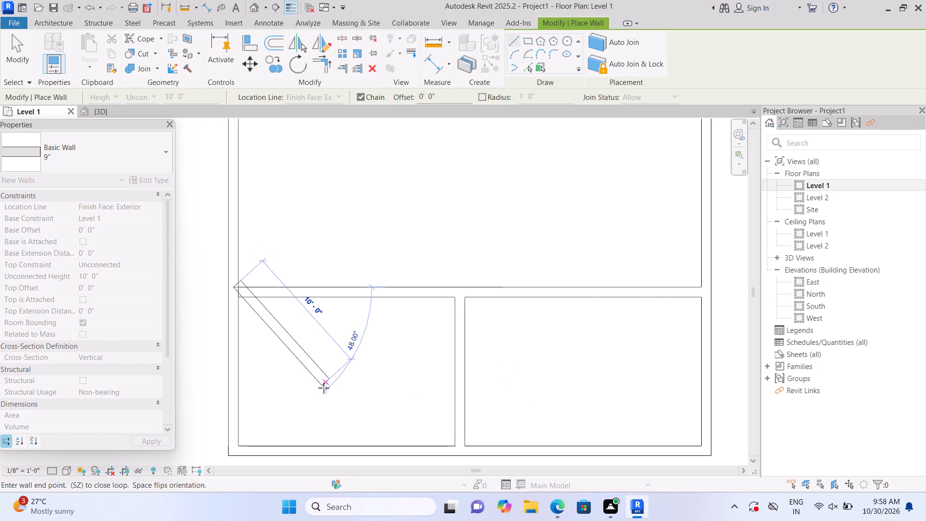
pyautogui.press('Escape')
pyautogui.scroll(-4, 324, 388)
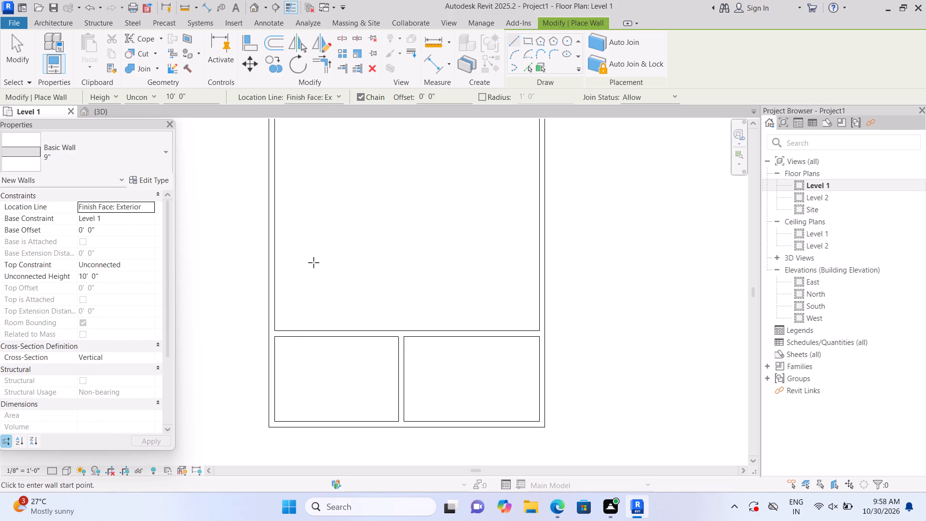
pyautogui.press('Escape')
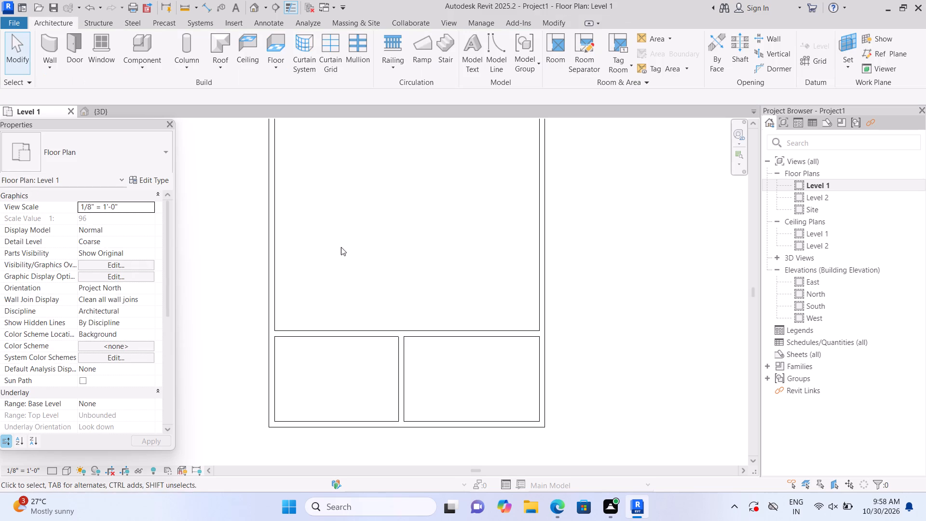
# Split the left outer wall at the lower face of the horizontal 9" interior wall.
pyautogui.moveTo(344, 247); pyautogui.dragTo(340, 140, button='middle')
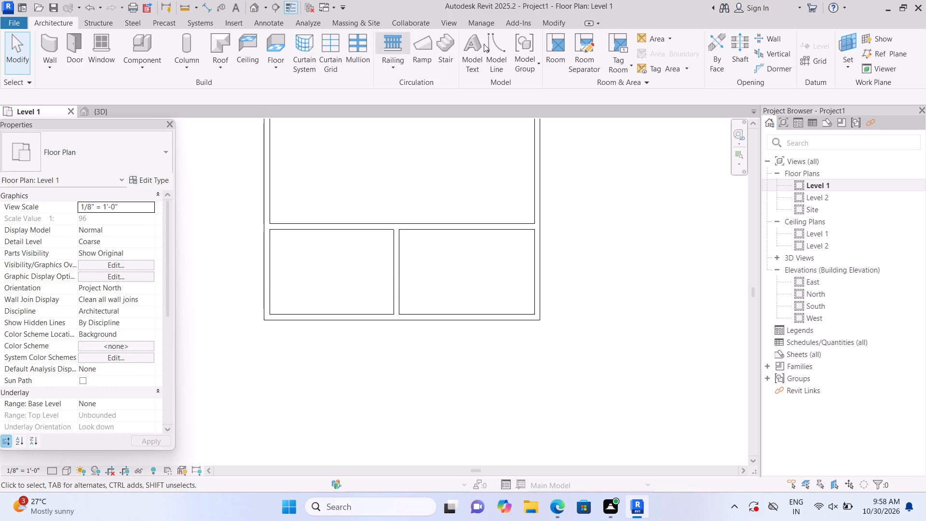
pyautogui.click(505, 51)
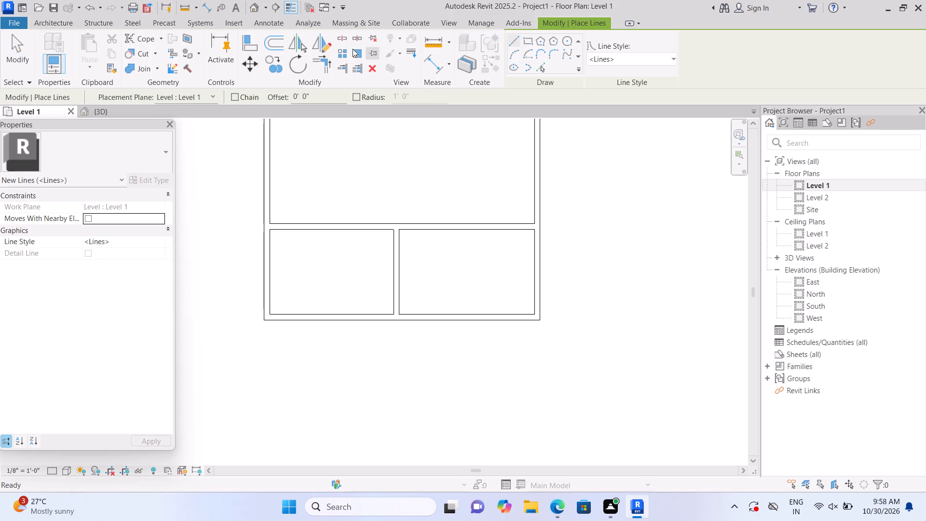
pyautogui.click(339, 38)
pyautogui.scroll(1, 276, 327)
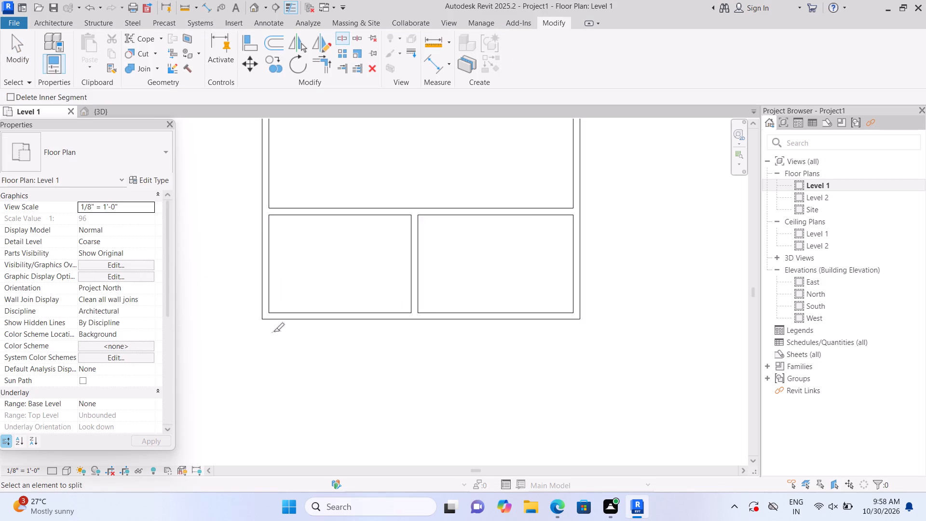
pyautogui.scroll(2, 273, 331)
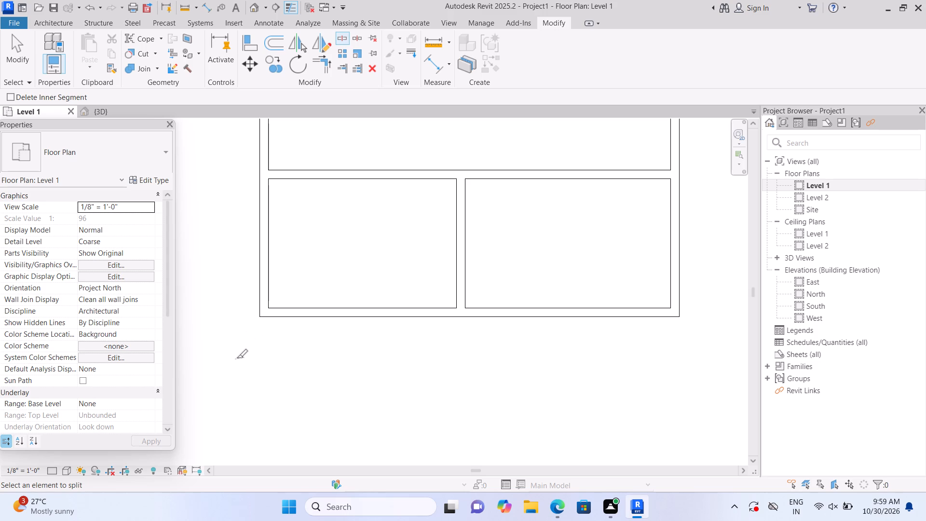
pyautogui.scroll(4, 278, 312)
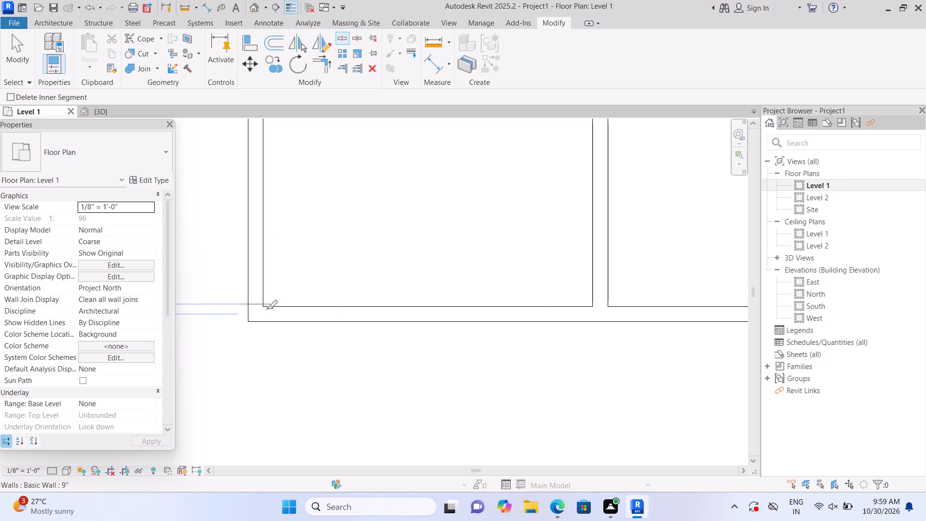
pyautogui.moveTo(405, 200); pyautogui.dragTo(408, 252, button='middle')
pyautogui.moveTo(408, 279); pyautogui.dragTo(409, 348, button='middle')
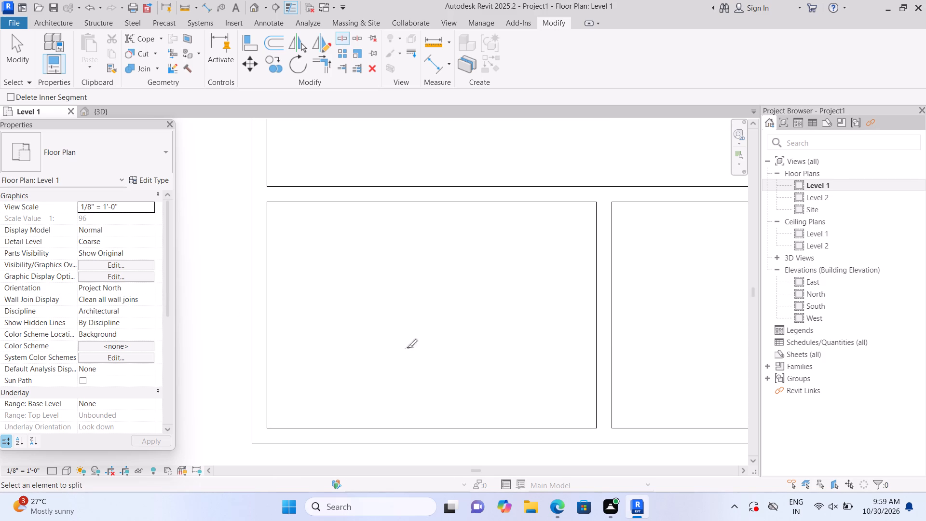
pyautogui.scroll(2, 321, 204)
pyautogui.scroll(2, 256, 198)
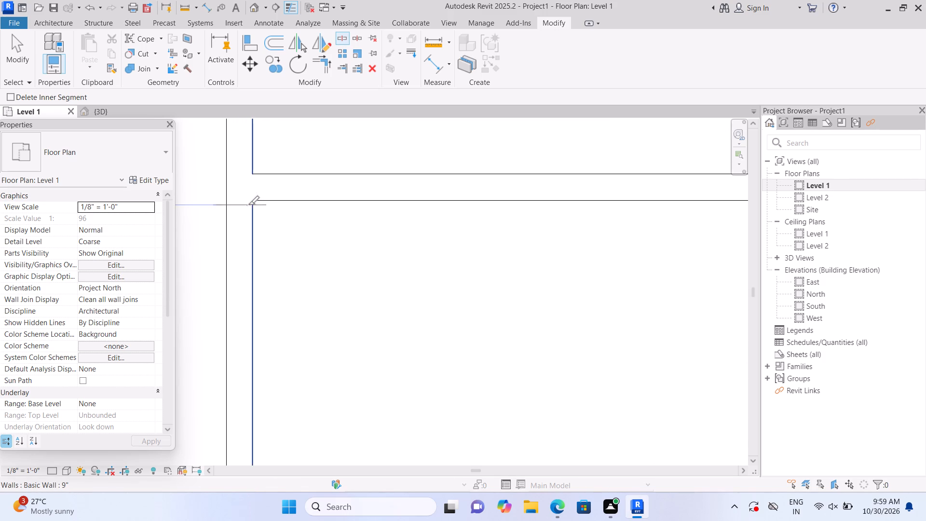
pyautogui.scroll(2, 251, 200)
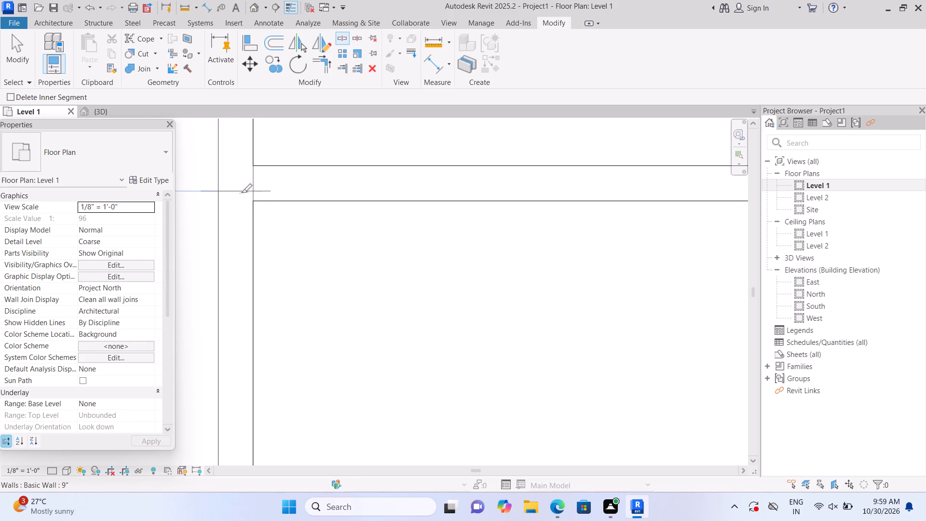
pyautogui.scroll(7, 238, 203)
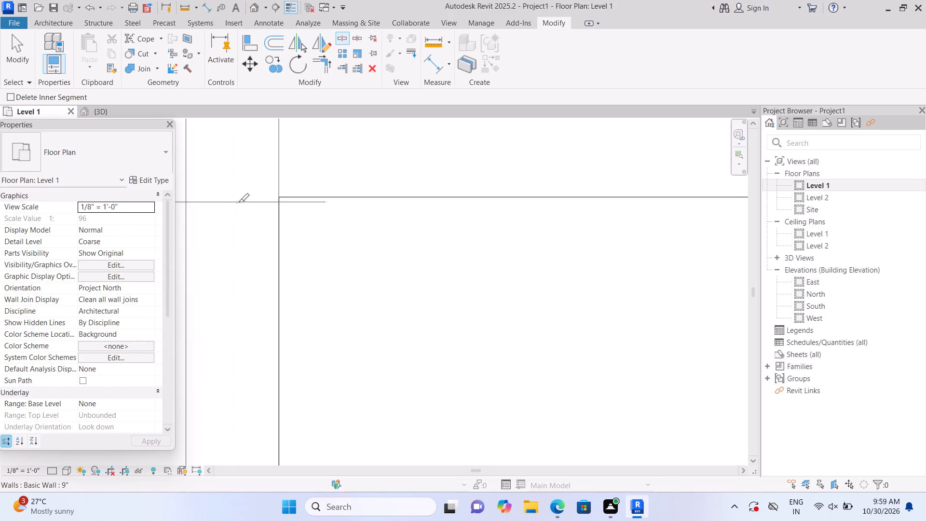
pyautogui.scroll(2, 240, 201)
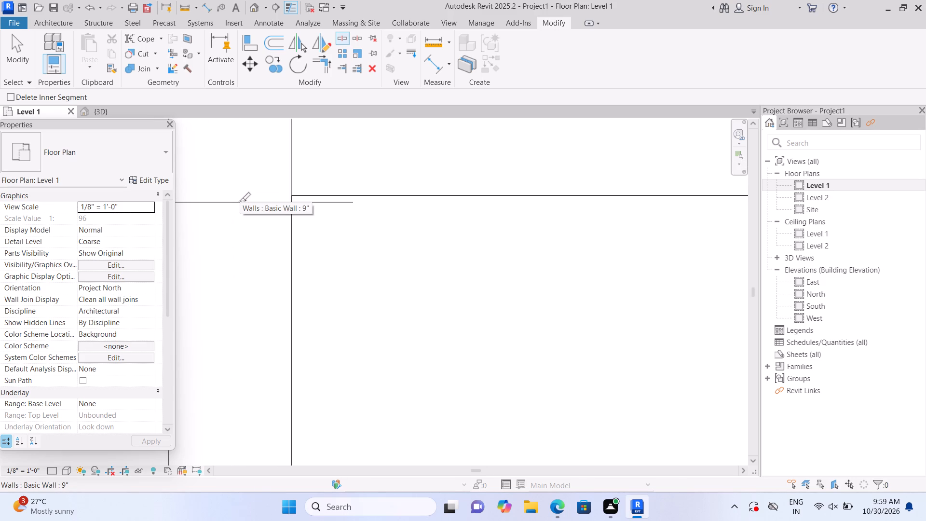
pyautogui.click(243, 196)
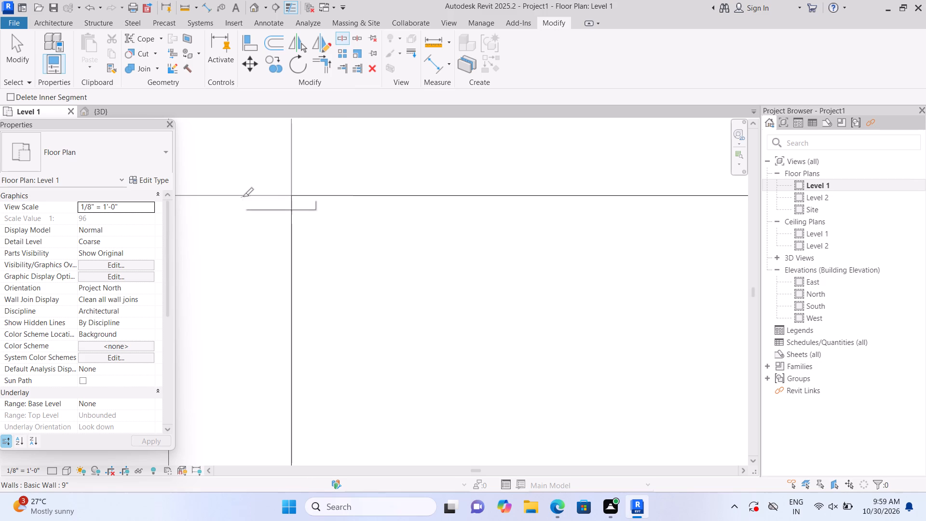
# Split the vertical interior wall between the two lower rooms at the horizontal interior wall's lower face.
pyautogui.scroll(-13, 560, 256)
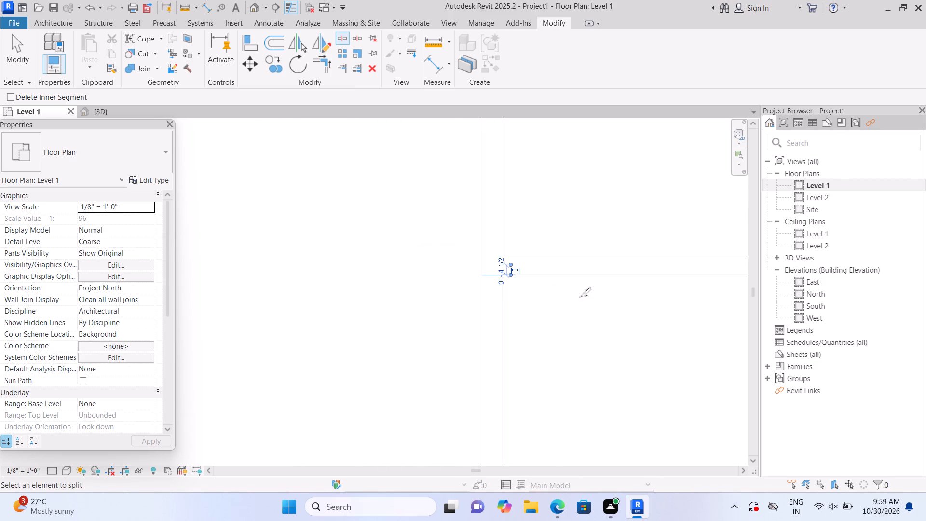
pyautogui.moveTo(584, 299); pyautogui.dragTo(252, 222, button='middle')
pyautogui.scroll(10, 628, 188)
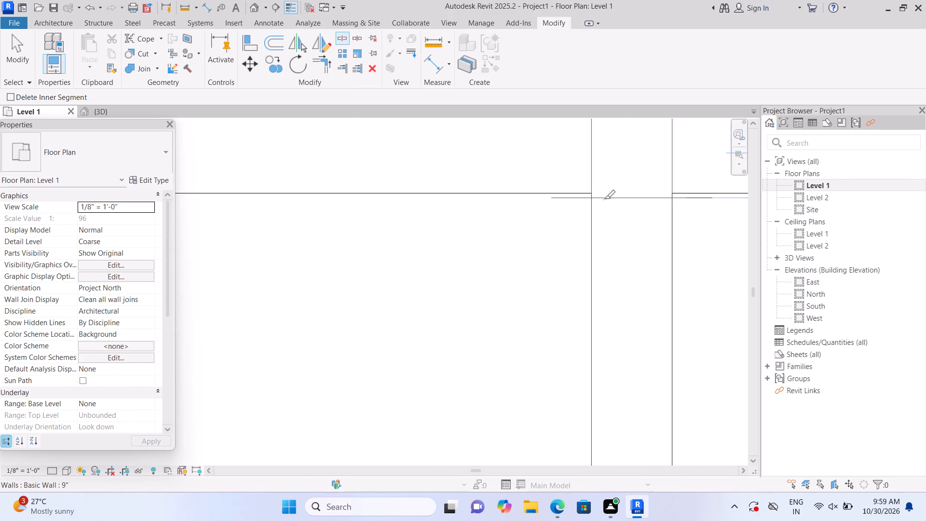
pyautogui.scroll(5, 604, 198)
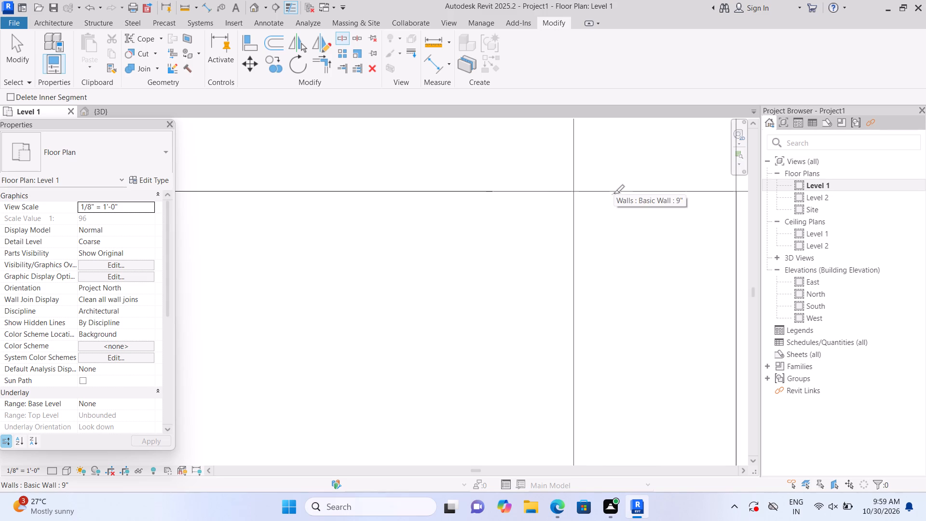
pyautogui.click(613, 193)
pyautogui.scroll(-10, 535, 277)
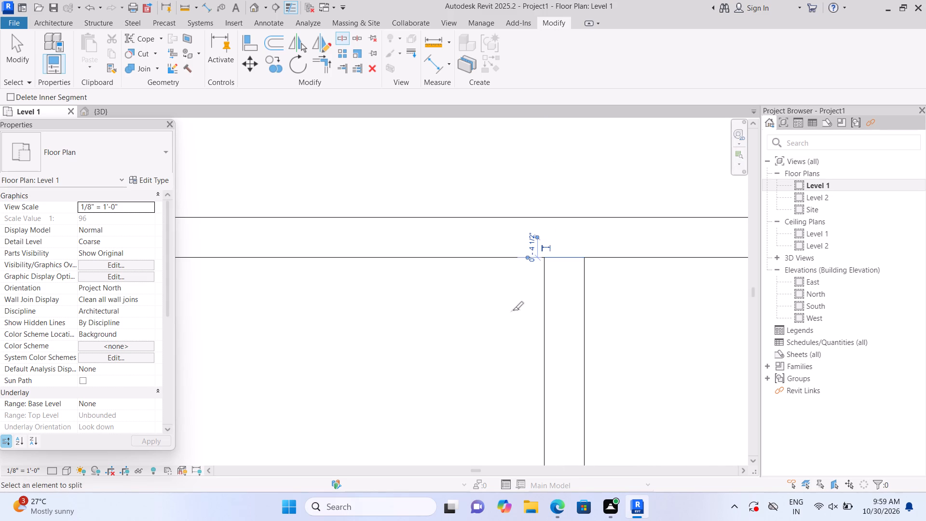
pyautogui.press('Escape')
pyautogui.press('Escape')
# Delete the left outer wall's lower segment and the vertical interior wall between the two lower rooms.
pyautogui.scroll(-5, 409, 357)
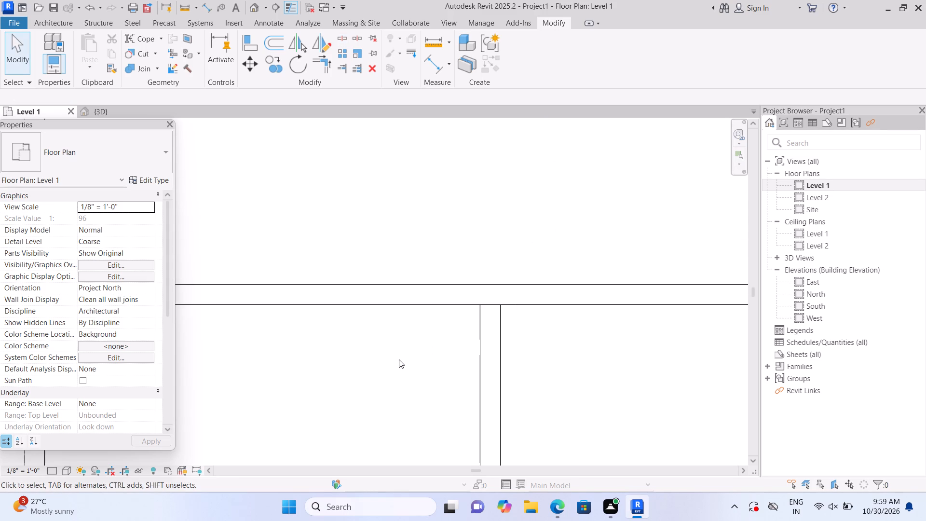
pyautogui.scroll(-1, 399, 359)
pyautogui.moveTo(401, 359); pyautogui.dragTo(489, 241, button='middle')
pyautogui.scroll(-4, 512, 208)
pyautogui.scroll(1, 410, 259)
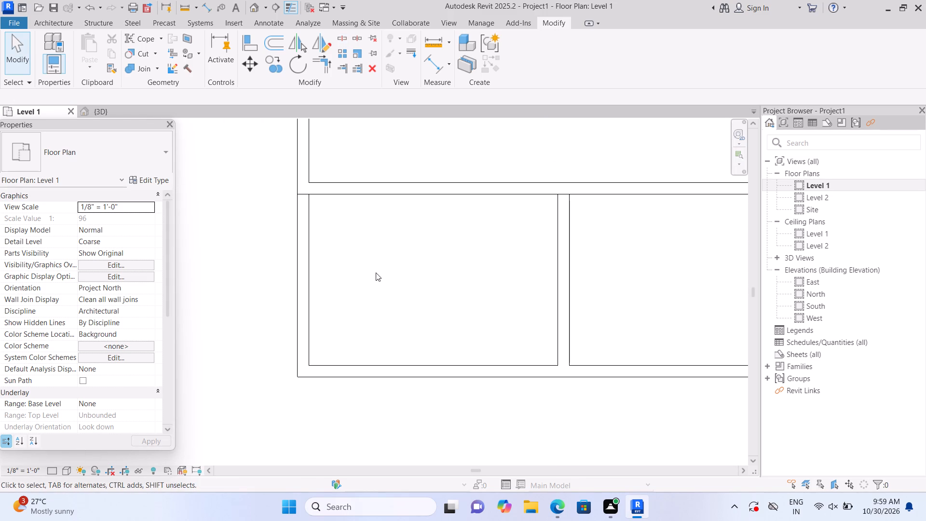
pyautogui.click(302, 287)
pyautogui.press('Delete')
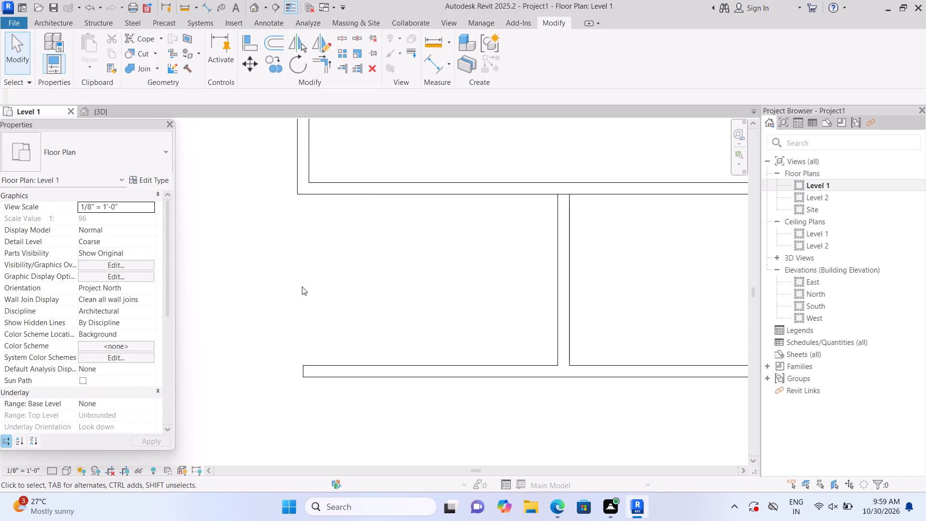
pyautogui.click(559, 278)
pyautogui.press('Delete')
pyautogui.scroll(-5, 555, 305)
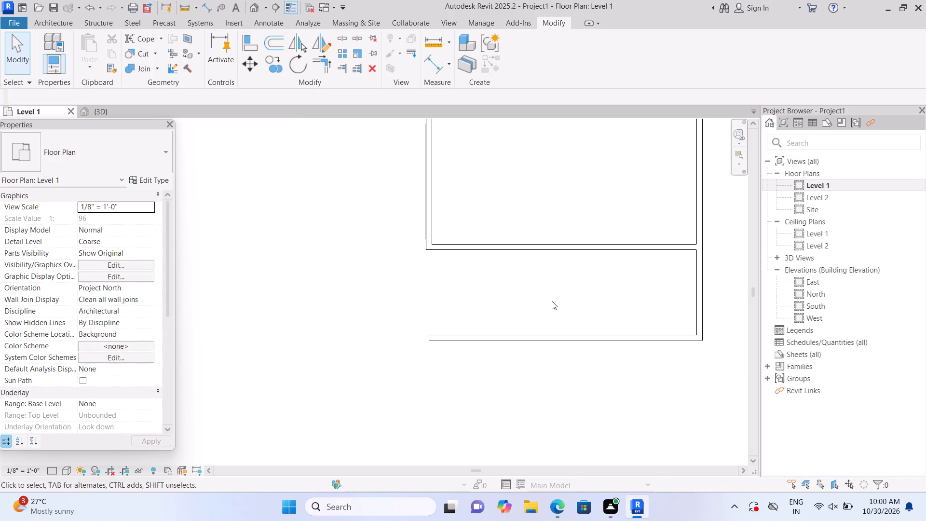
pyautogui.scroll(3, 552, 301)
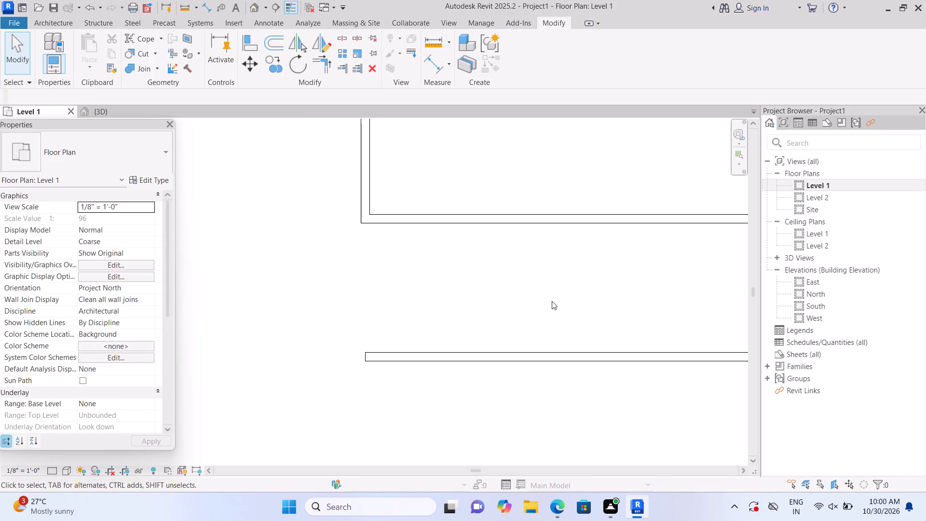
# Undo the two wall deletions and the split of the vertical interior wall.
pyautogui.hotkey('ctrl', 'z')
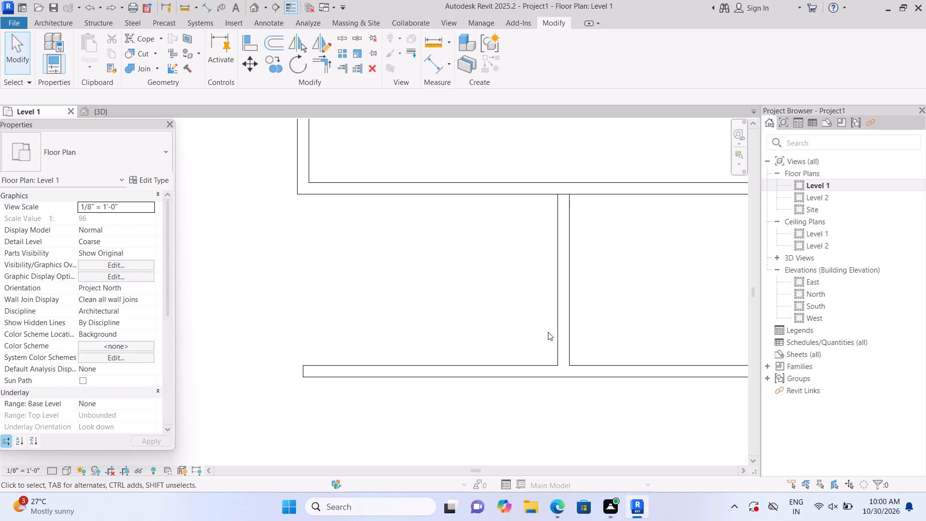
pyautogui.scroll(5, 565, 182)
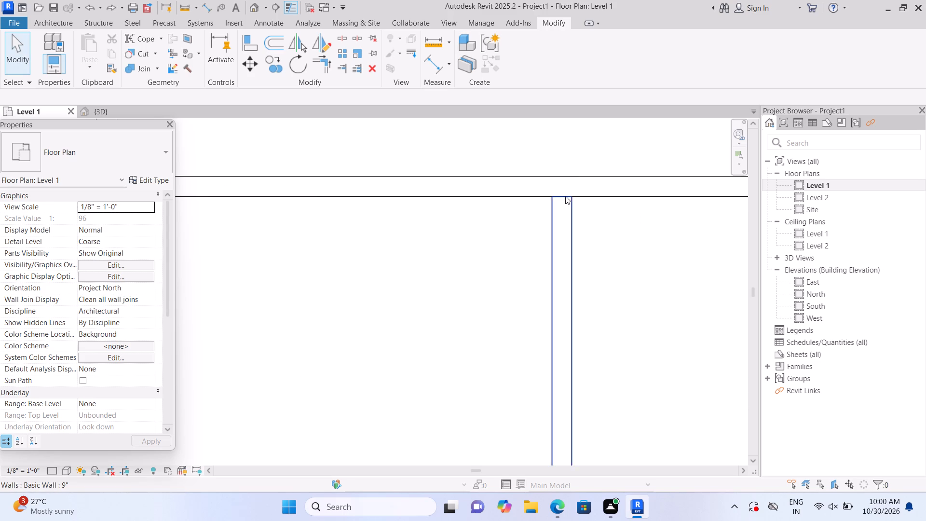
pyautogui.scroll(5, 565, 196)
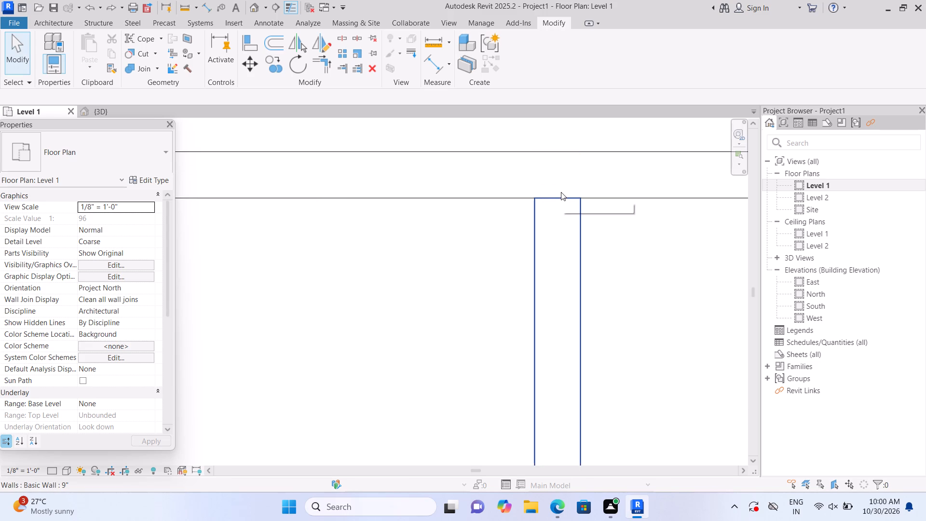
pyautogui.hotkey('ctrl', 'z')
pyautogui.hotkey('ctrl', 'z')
# Delete the left outer wall's segment below the horizontal interior wall, keeping the vertical interior wall.
pyautogui.scroll(-5, 545, 219)
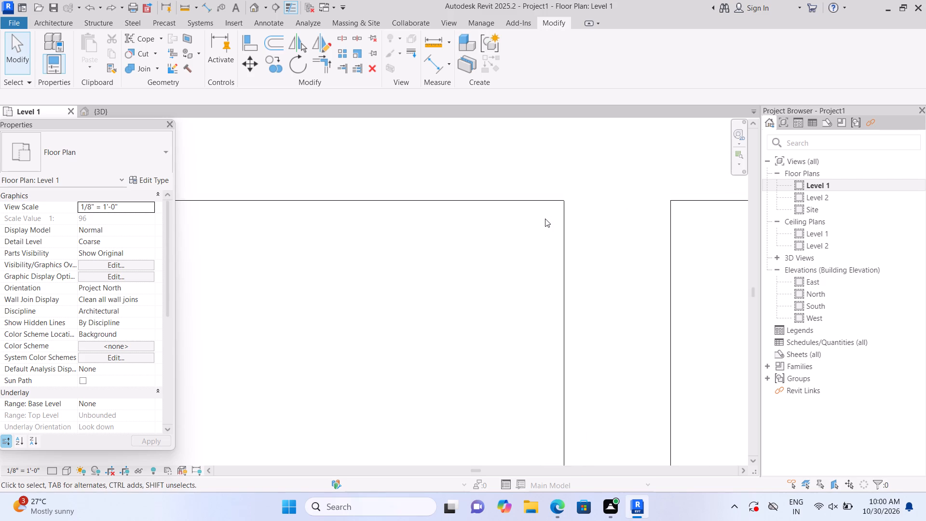
pyautogui.scroll(-4, 545, 219)
pyautogui.scroll(-4, 447, 294)
pyautogui.scroll(-1, 388, 321)
pyautogui.middleClick(504, 262)
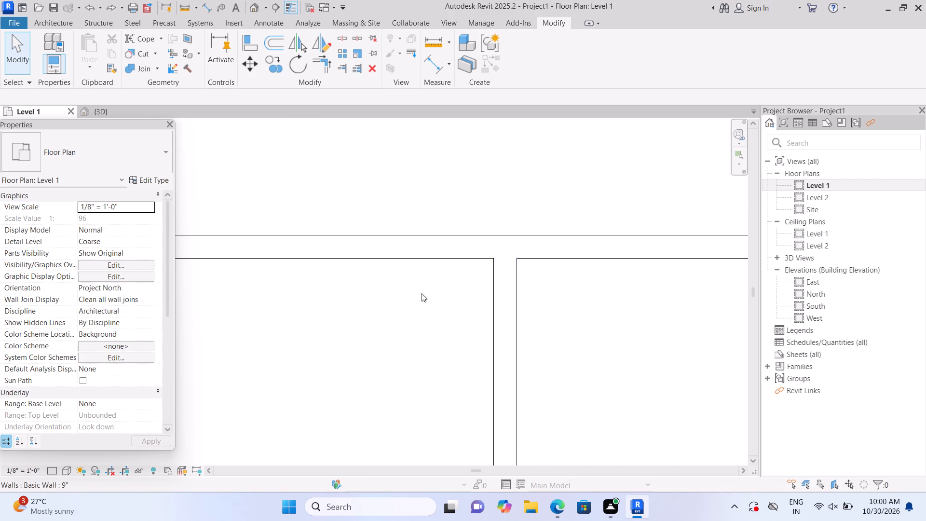
pyautogui.scroll(-6, 422, 295)
pyautogui.moveTo(334, 332); pyautogui.dragTo(431, 272, button='middle')
pyautogui.scroll(2, 424, 266)
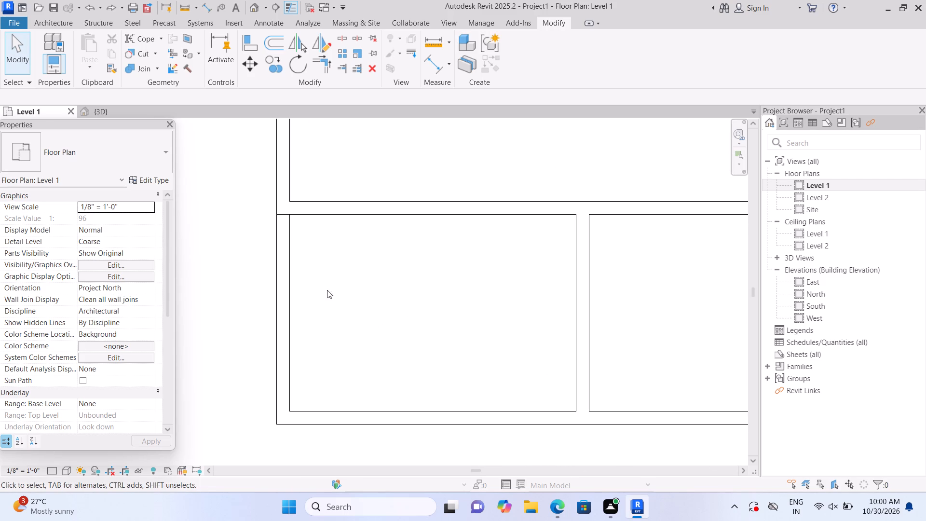
pyautogui.click(277, 308)
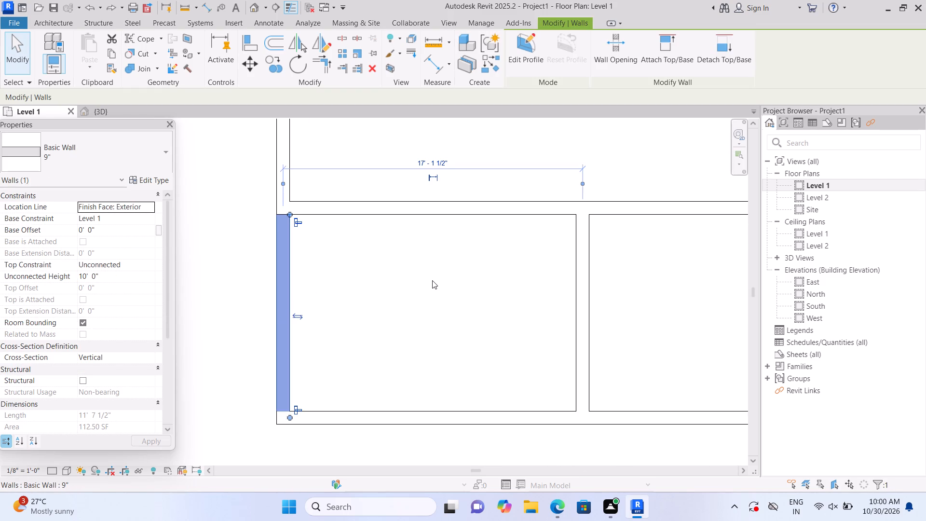
pyautogui.press('Escape')
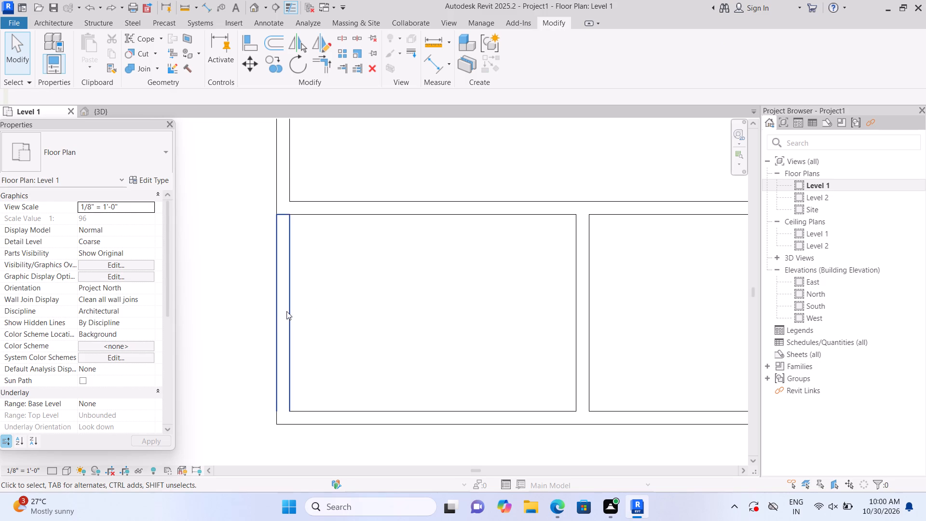
pyautogui.click(286, 311)
pyautogui.press('Delete')
# Start the Model Line tool on the Level 1 plane with the <Lines> style.
pyautogui.scroll(-2, 411, 319)
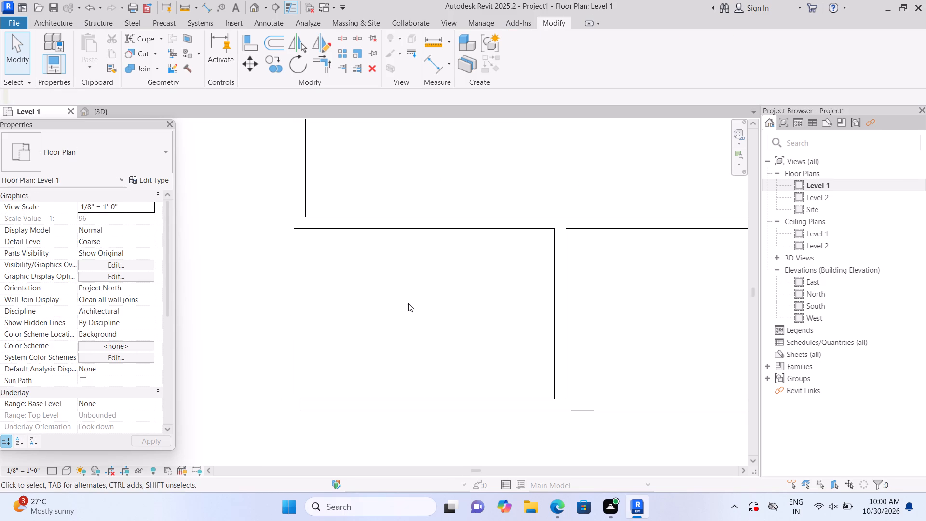
pyautogui.scroll(-1, 414, 306)
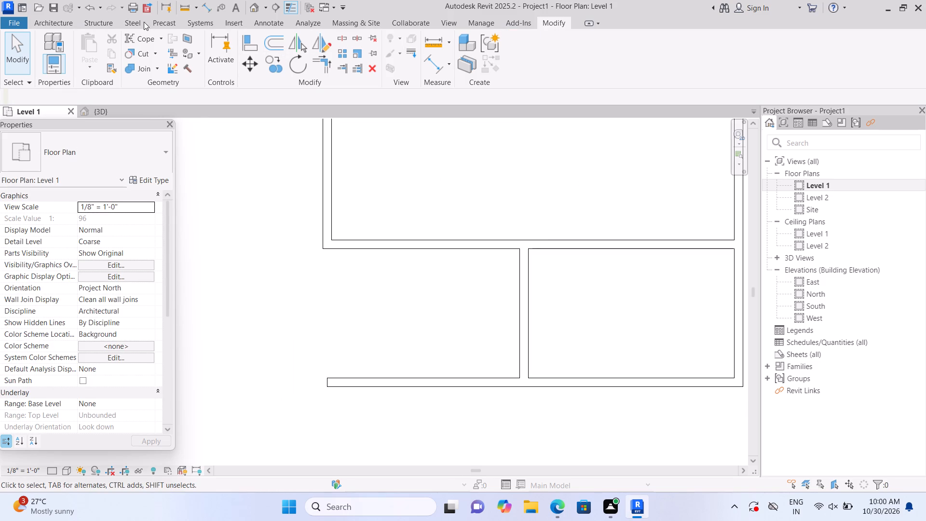
pyautogui.click(64, 24)
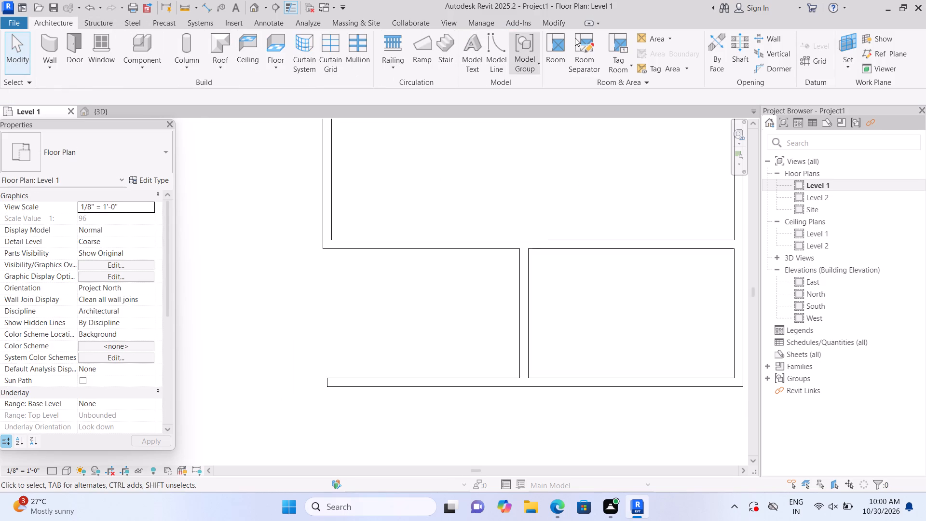
pyautogui.click(504, 59)
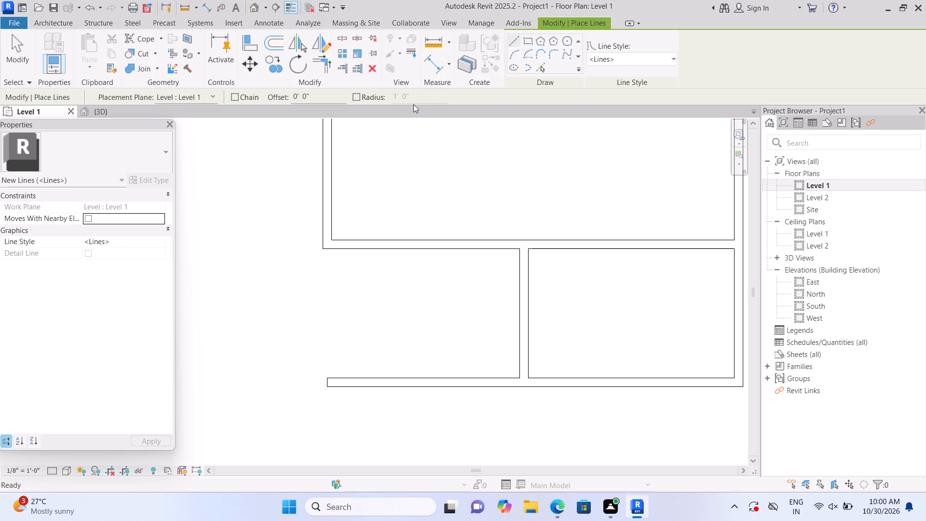
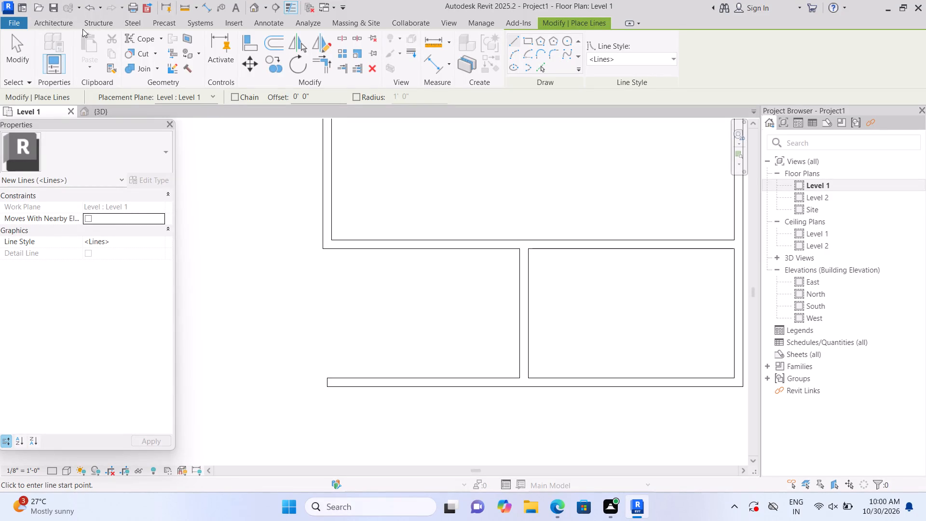
# Split the bottom outer wall at the left face of the vertical interior wall.
pyautogui.doubleClick(341, 41)
pyautogui.scroll(3, 534, 383)
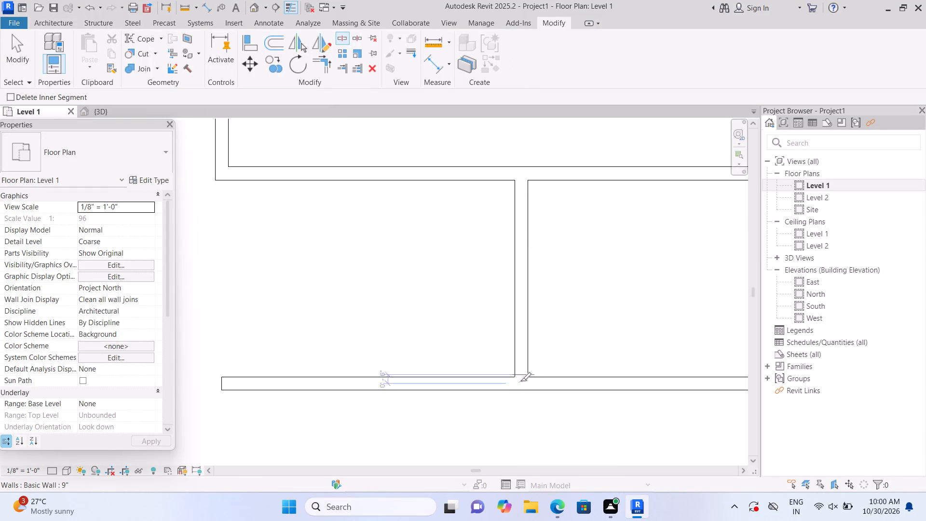
pyautogui.scroll(5, 515, 383)
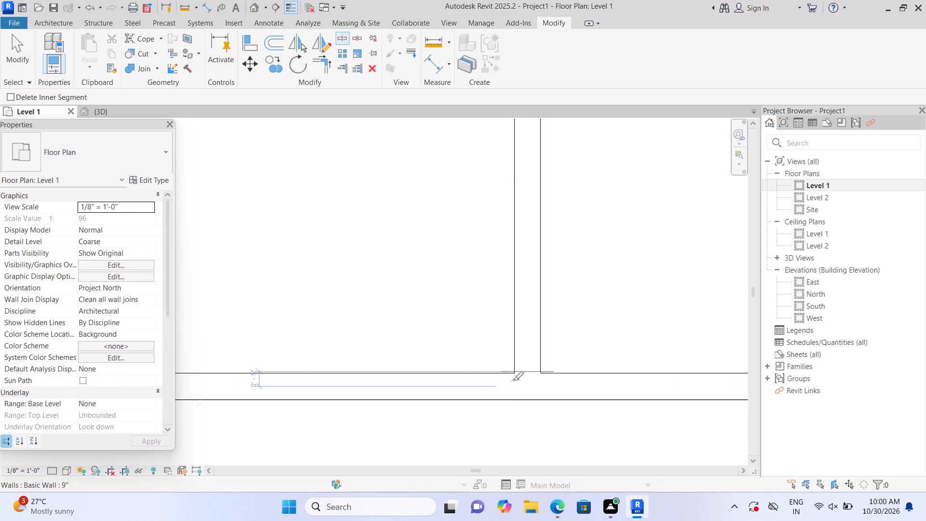
pyautogui.scroll(1, 517, 387)
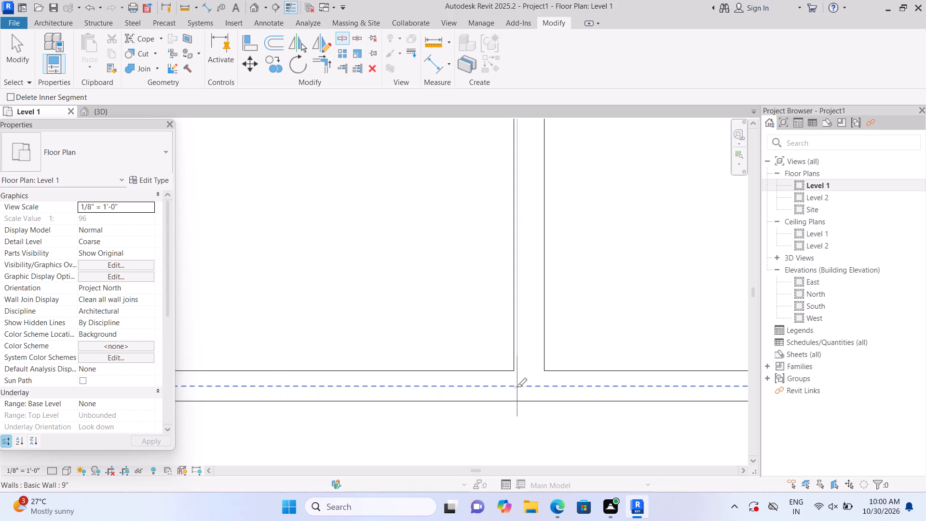
pyautogui.click(513, 387)
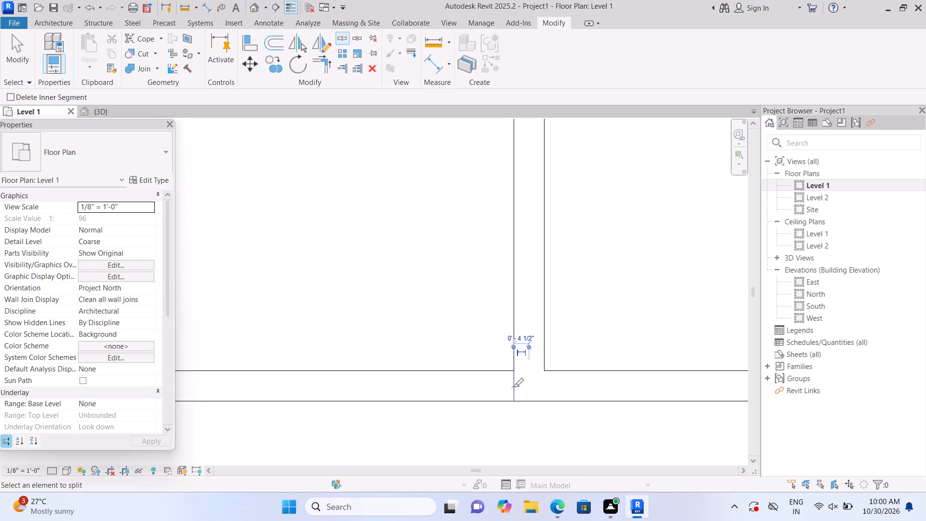
pyautogui.press('Escape')
pyautogui.scroll(-3, 560, 299)
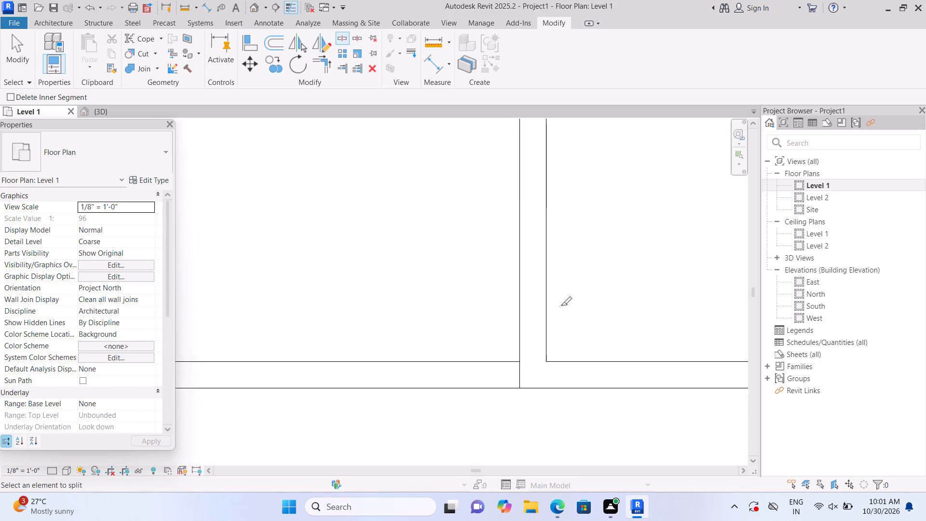
pyautogui.scroll(-2, 561, 305)
pyautogui.press('Escape')
# Delete the bottom outer wall's segment left of the vertical interior wall.
pyautogui.scroll(-2, 595, 322)
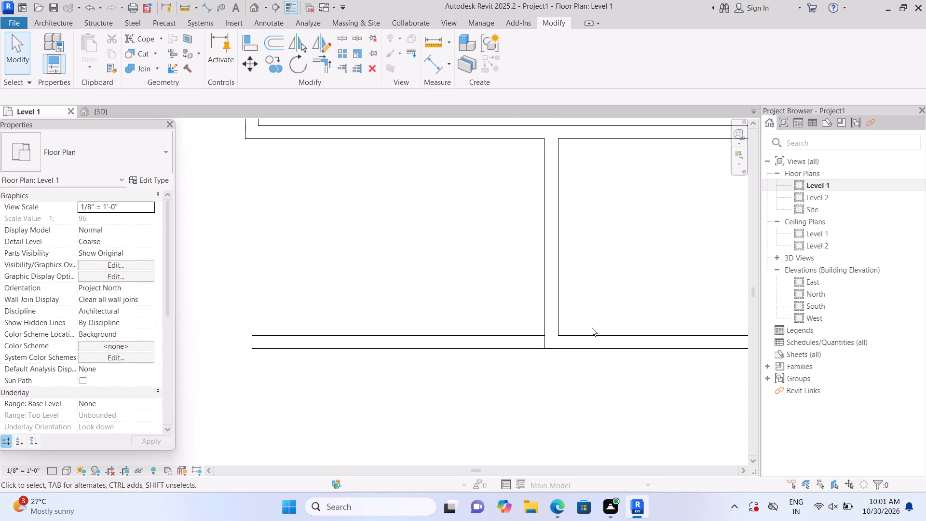
pyautogui.click(415, 341)
pyautogui.press('Delete')
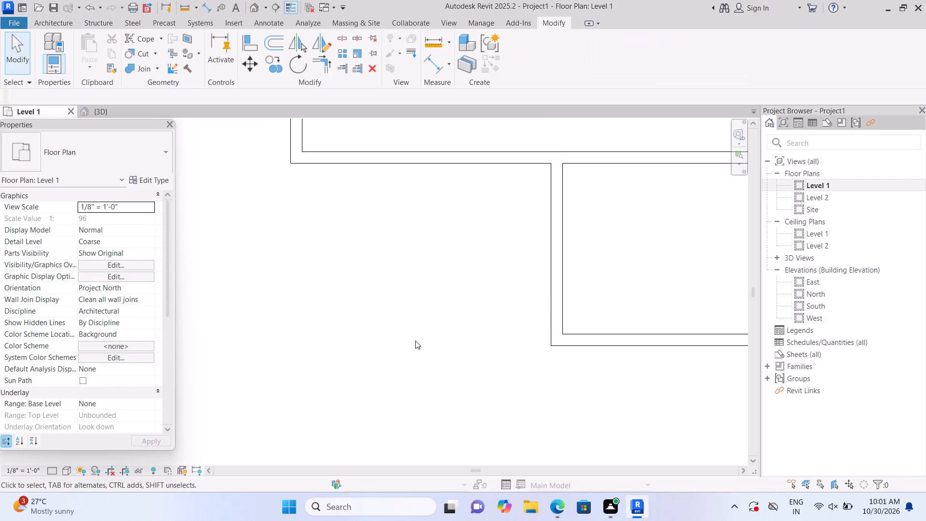
# Show the building in the default 3D view with the Shaded visual style.
pyautogui.scroll(-3, 415, 341)
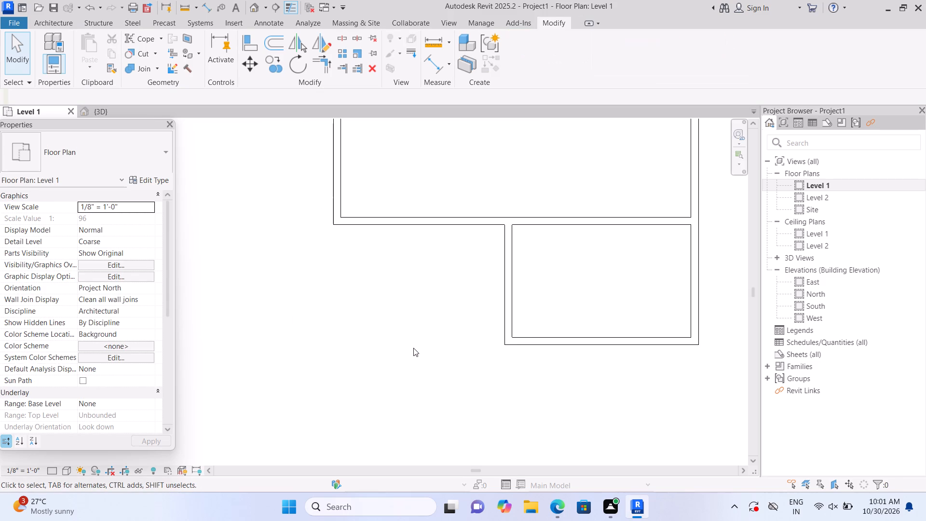
pyautogui.scroll(-4, 413, 348)
pyautogui.moveTo(408, 359); pyautogui.dragTo(408, 414, button='middle')
pyautogui.moveTo(410, 394); pyautogui.dragTo(409, 363, button='middle')
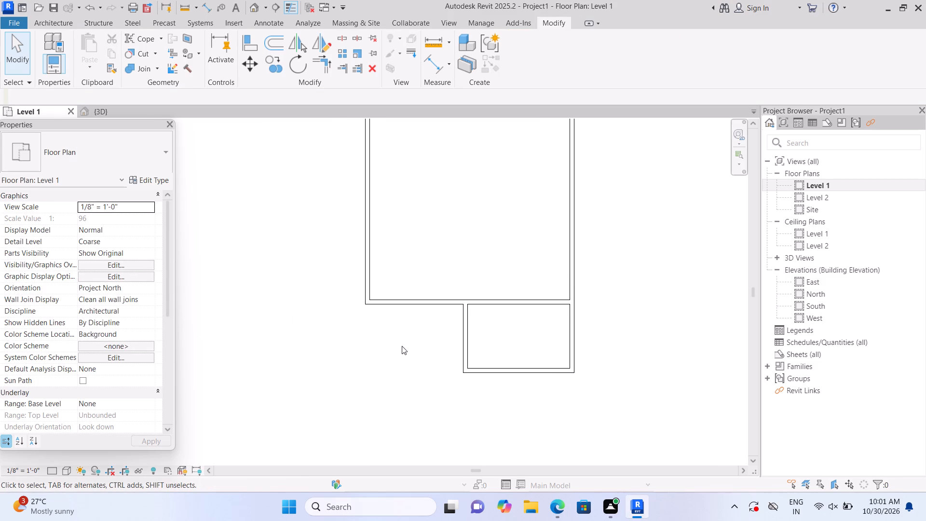
pyautogui.scroll(-2, 330, 361)
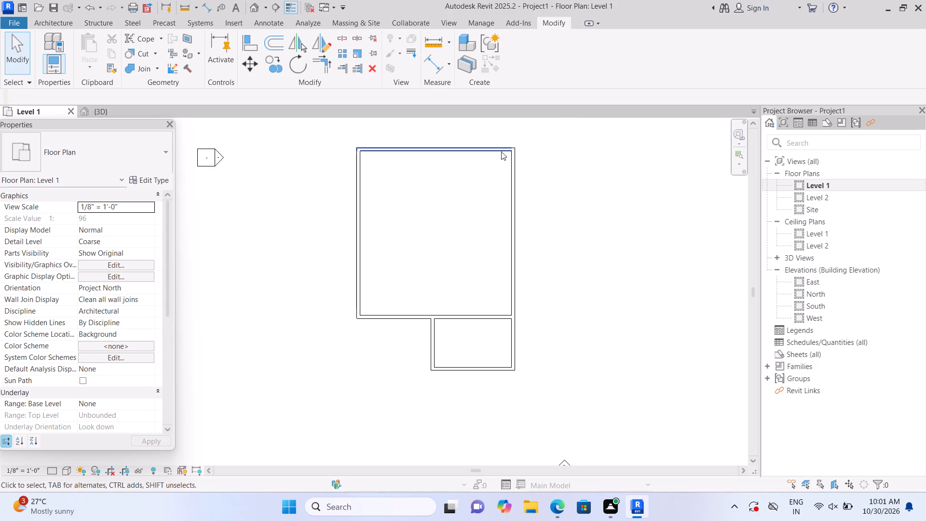
pyautogui.click(254, 9)
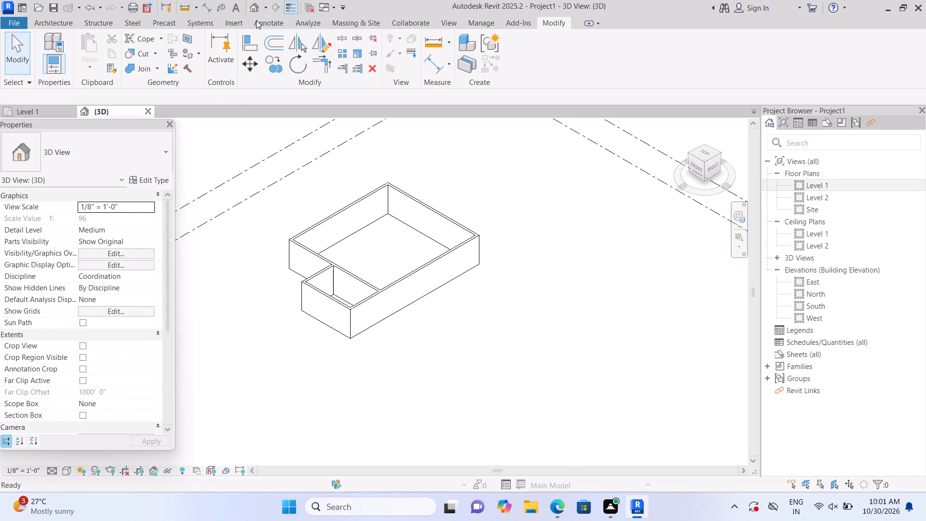
pyautogui.scroll(1, 280, 237)
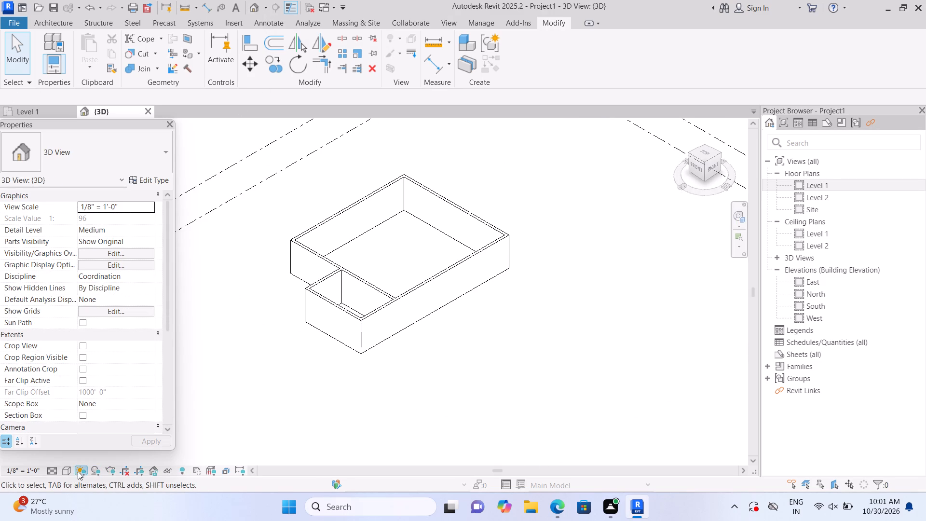
pyautogui.click(68, 472)
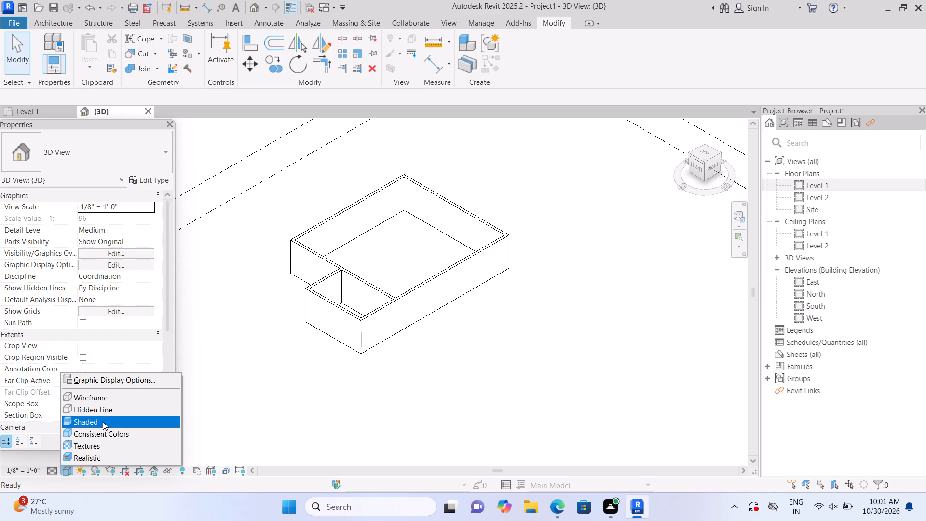
pyautogui.click(103, 421)
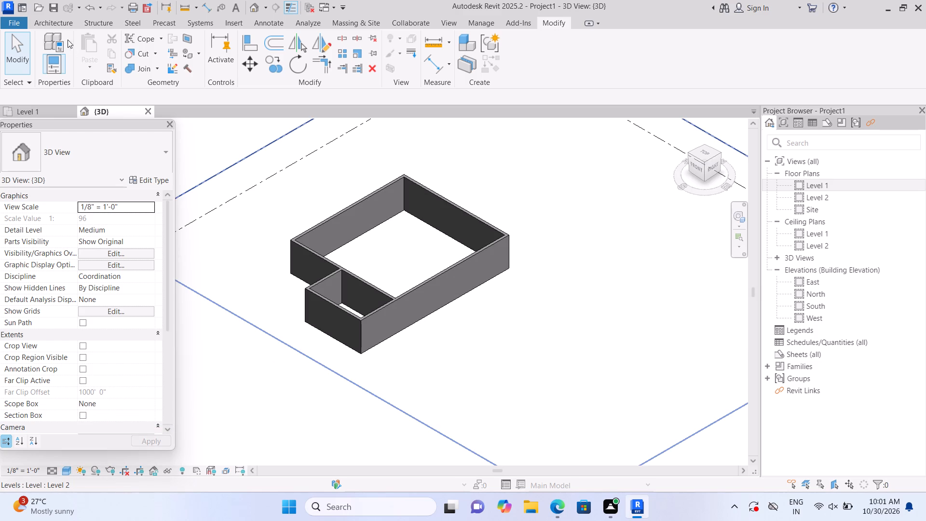
pyautogui.scroll(5, 275, 260)
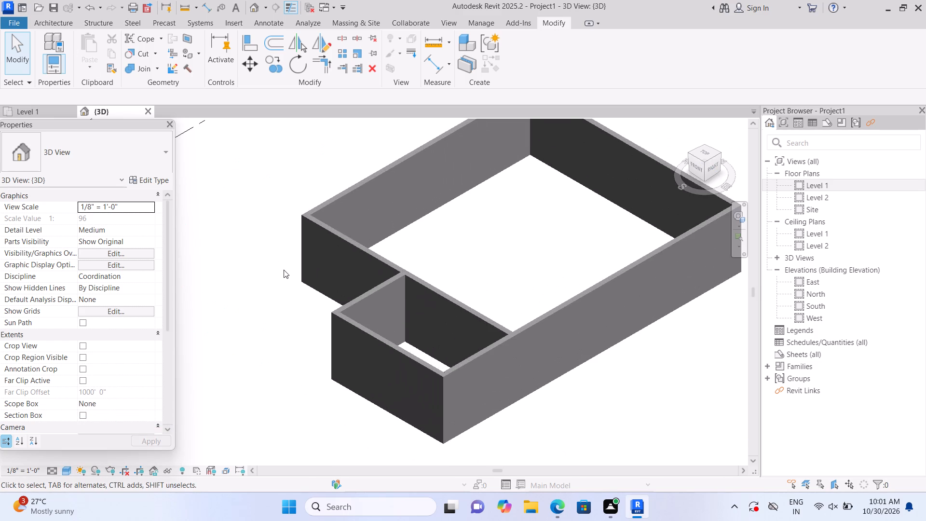
pyautogui.scroll(-3, 285, 271)
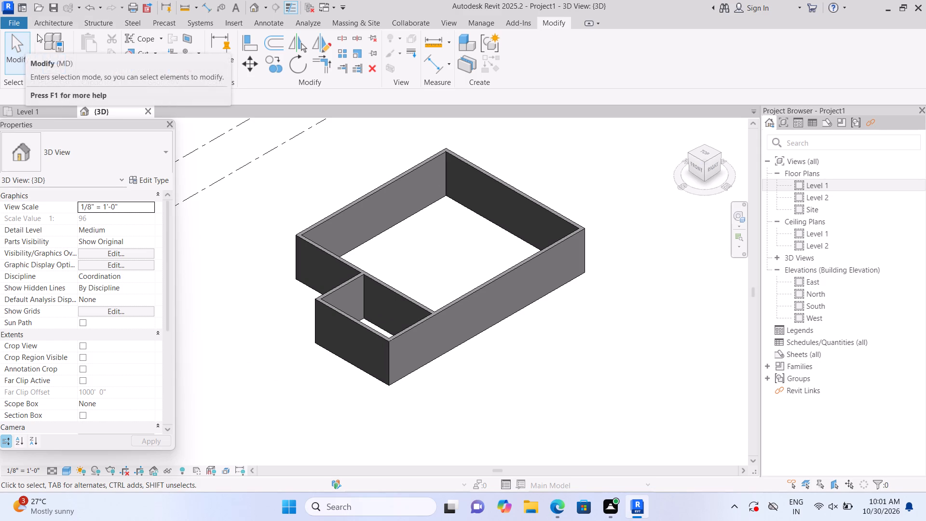
# Open the East building elevation view.
pyautogui.doubleClick(800, 183)
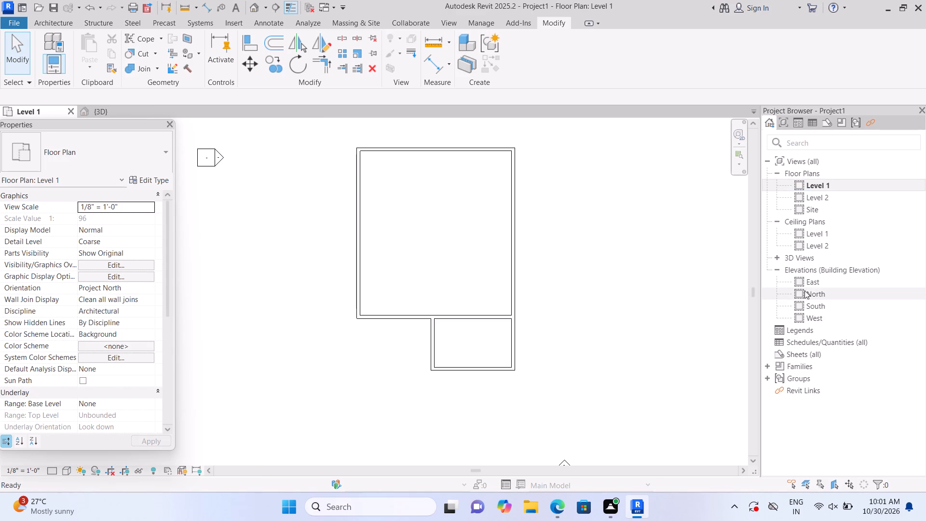
pyautogui.doubleClick(798, 283)
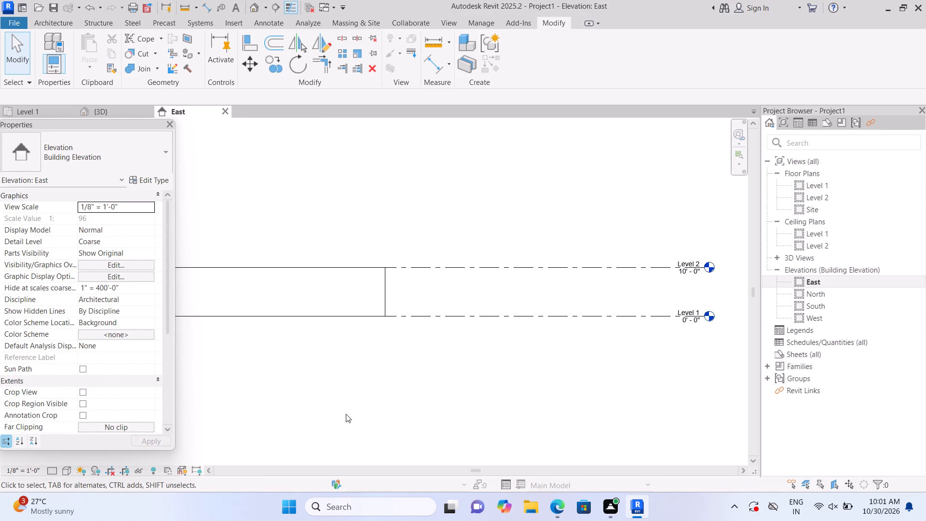
pyautogui.scroll(-4, 346, 414)
pyautogui.moveTo(310, 423); pyautogui.dragTo(396, 416, button='middle')
# Place a level 10' above Level 2, with its left end aligned to the levels below.
pyautogui.write('ll')
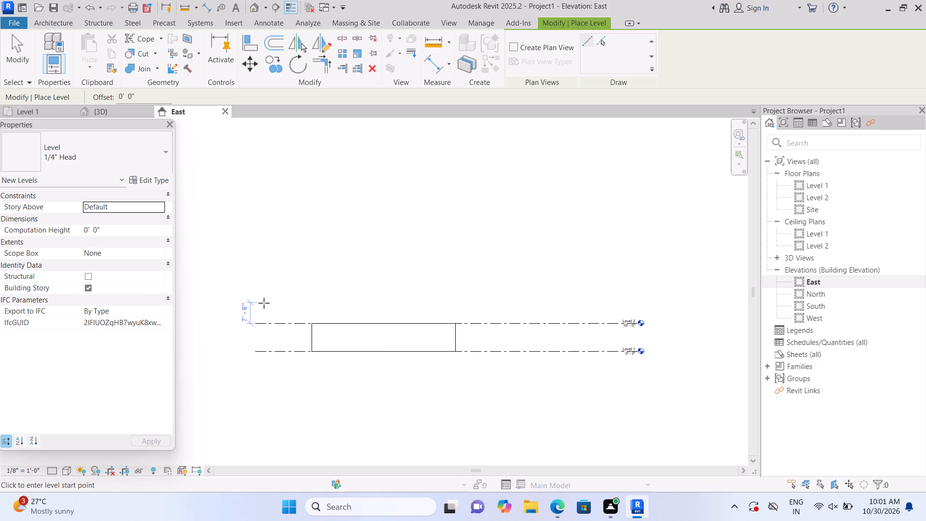
pyautogui.click(287, 295)
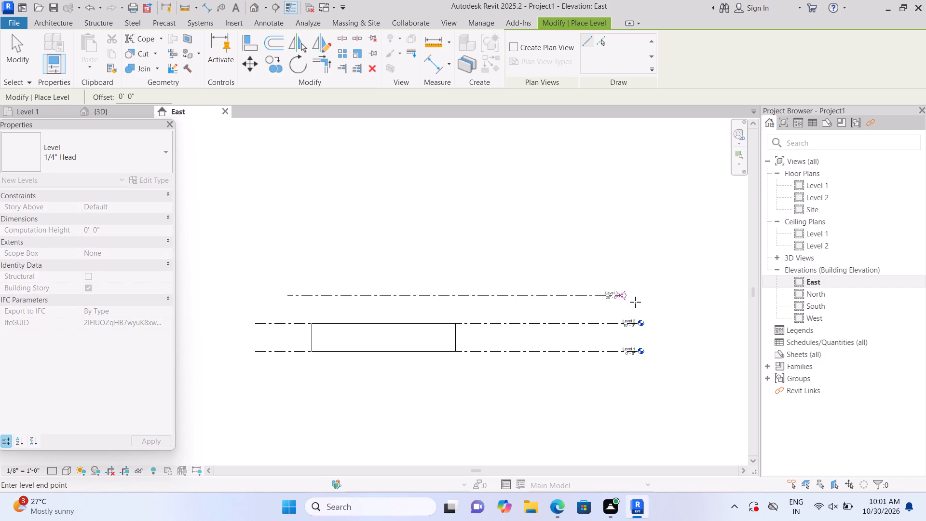
pyautogui.click(636, 302)
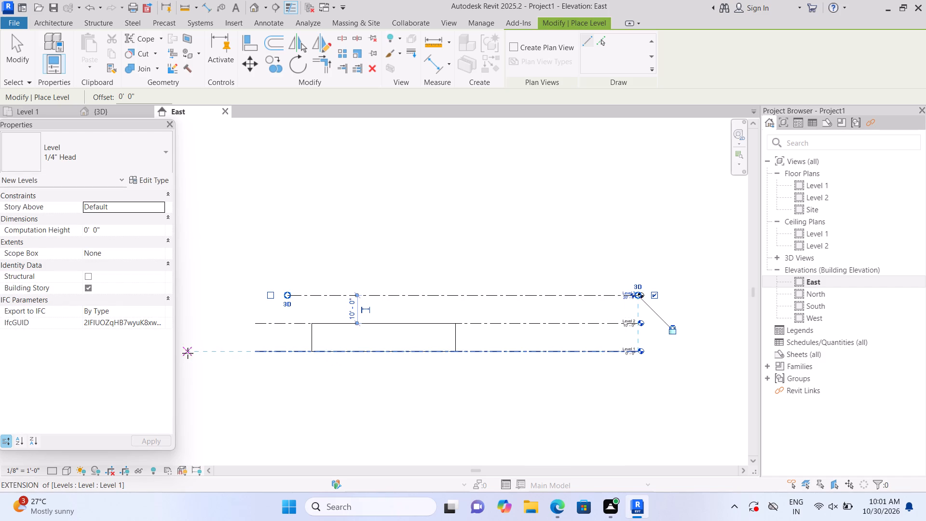
pyautogui.moveTo(287, 293); pyautogui.dragTo(257, 293)
pyautogui.press('Escape')
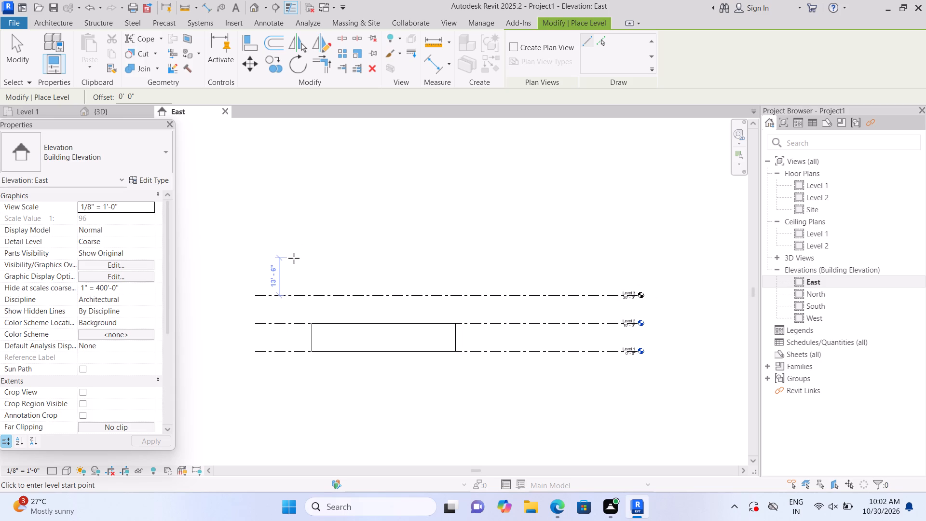
# Place another level 10' above the topmost level, with its left end aligned to the levels below.
pyautogui.click(292, 267)
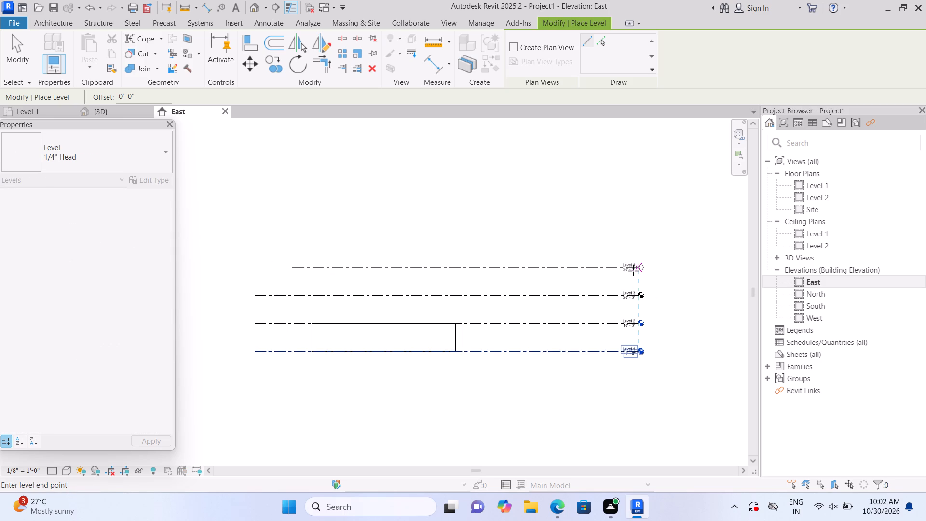
pyautogui.click(634, 271)
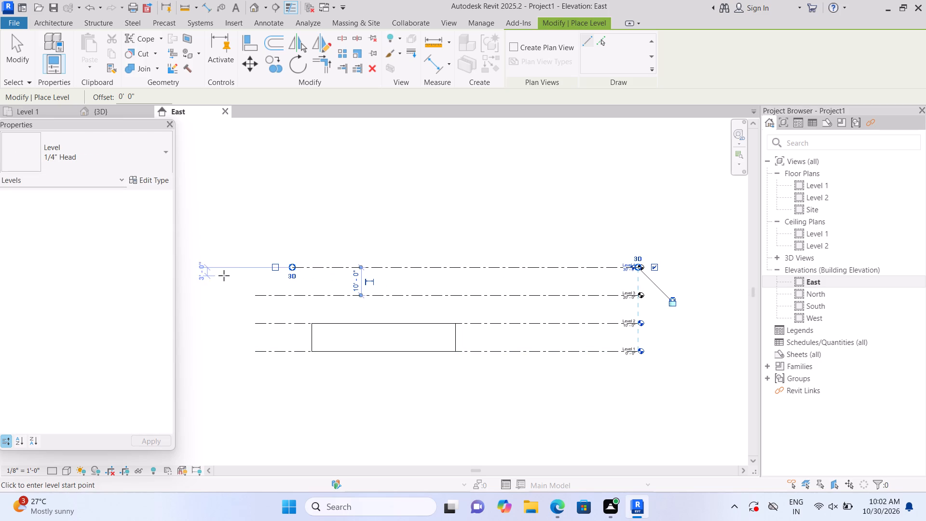
pyautogui.moveTo(292, 266); pyautogui.dragTo(261, 269)
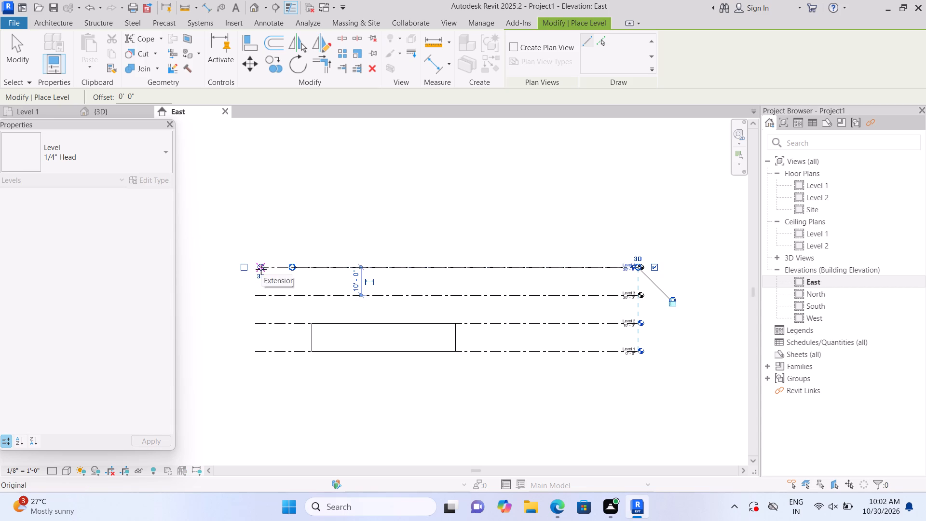
pyautogui.moveTo(261, 269); pyautogui.dragTo(259, 269)
pyautogui.press('Escape')
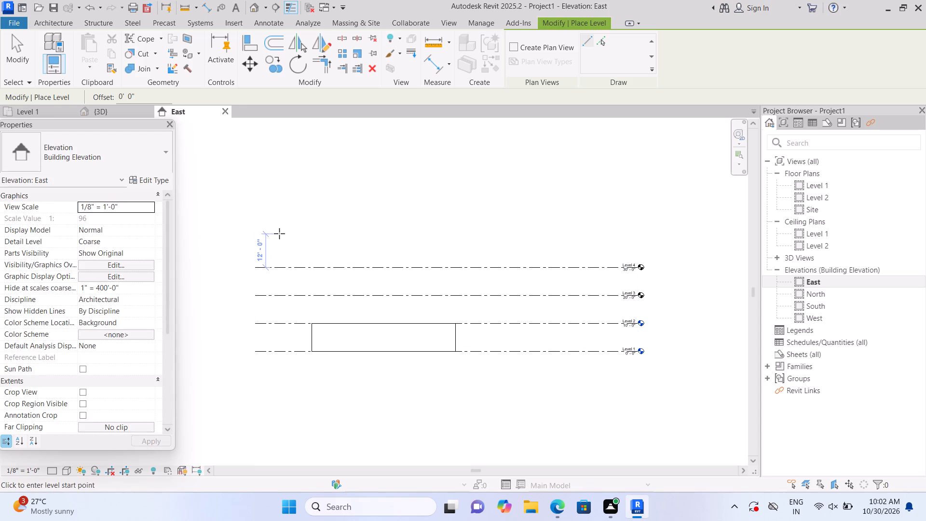
# Place one more level 10' above the topmost level, ending in line with the other level heads.
pyautogui.click(281, 241)
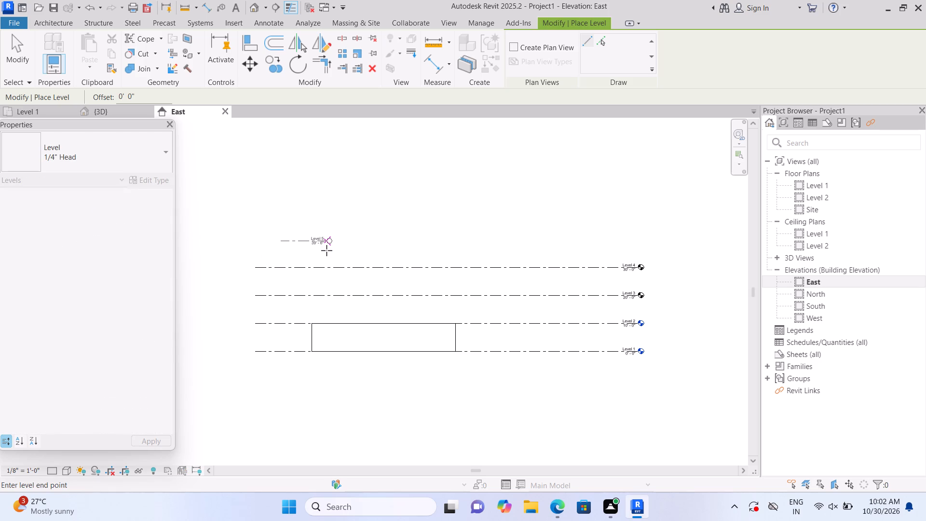
pyautogui.press('Escape')
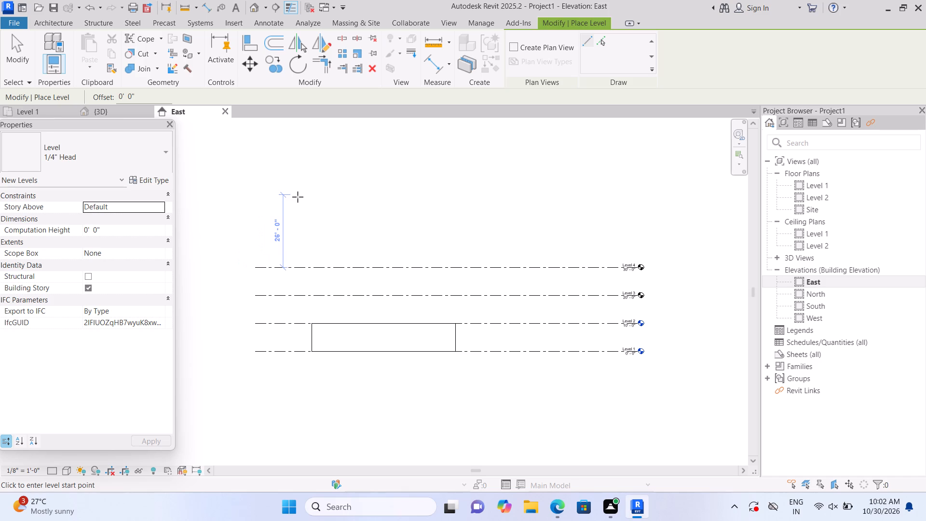
pyautogui.click(285, 239)
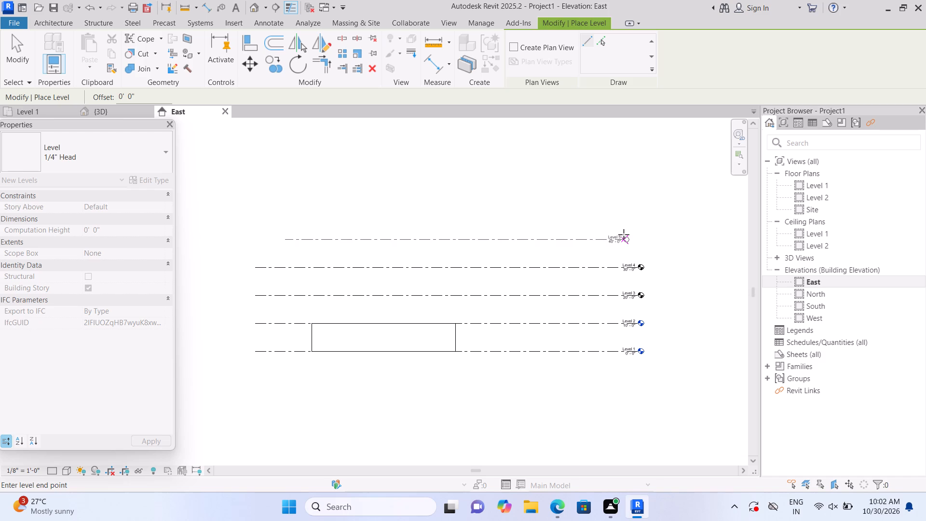
pyautogui.click(641, 235)
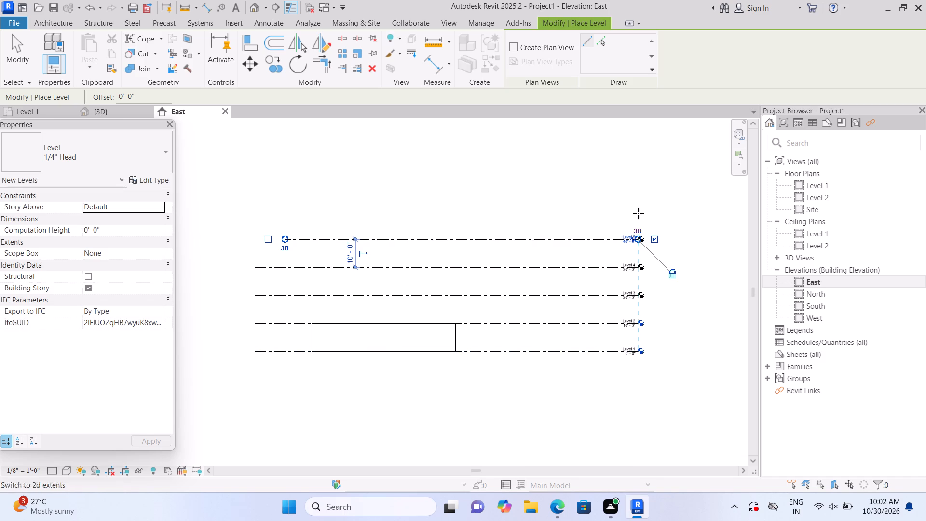
pyautogui.press('Escape')
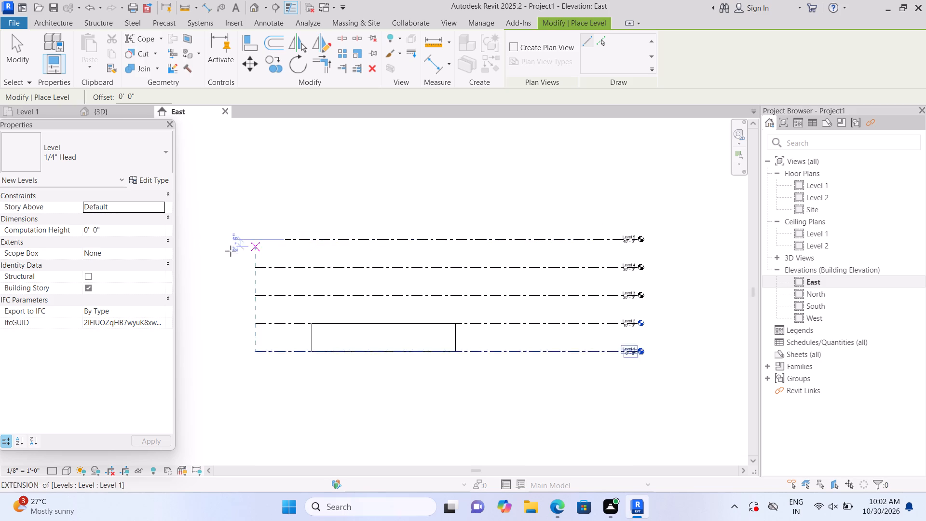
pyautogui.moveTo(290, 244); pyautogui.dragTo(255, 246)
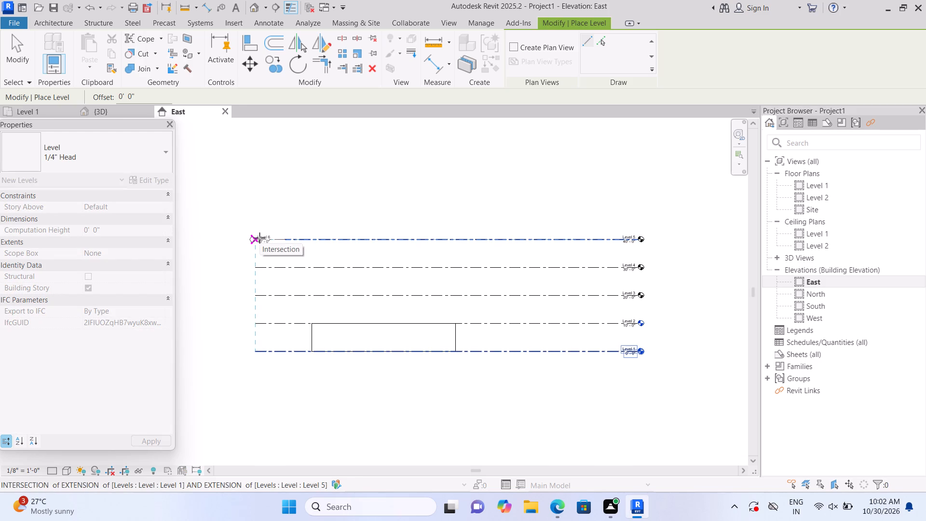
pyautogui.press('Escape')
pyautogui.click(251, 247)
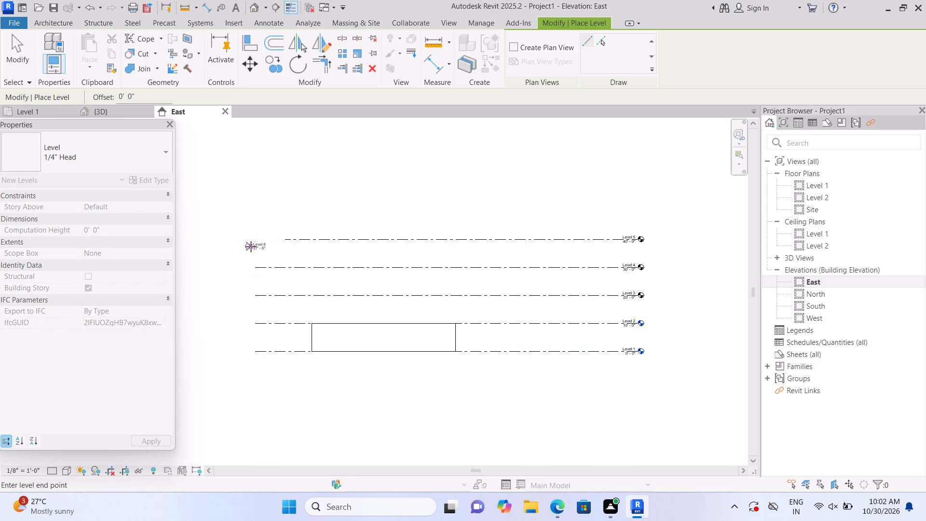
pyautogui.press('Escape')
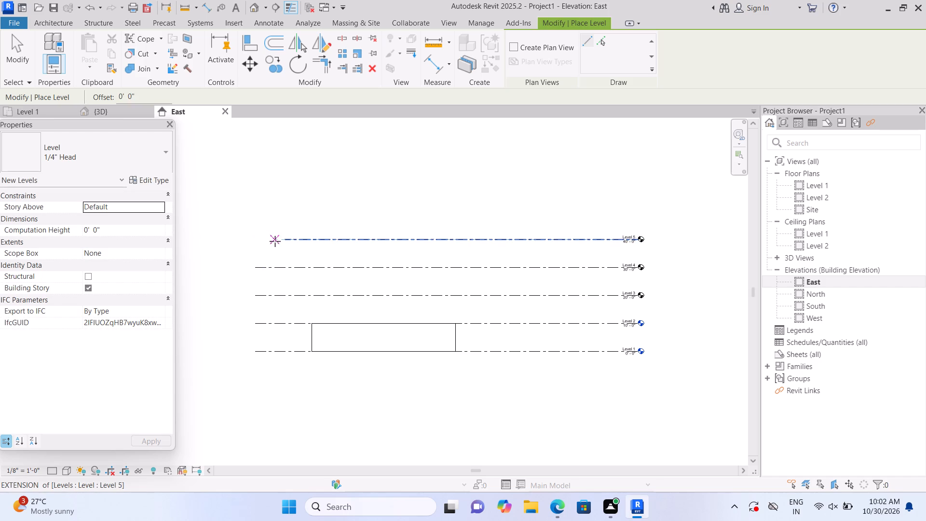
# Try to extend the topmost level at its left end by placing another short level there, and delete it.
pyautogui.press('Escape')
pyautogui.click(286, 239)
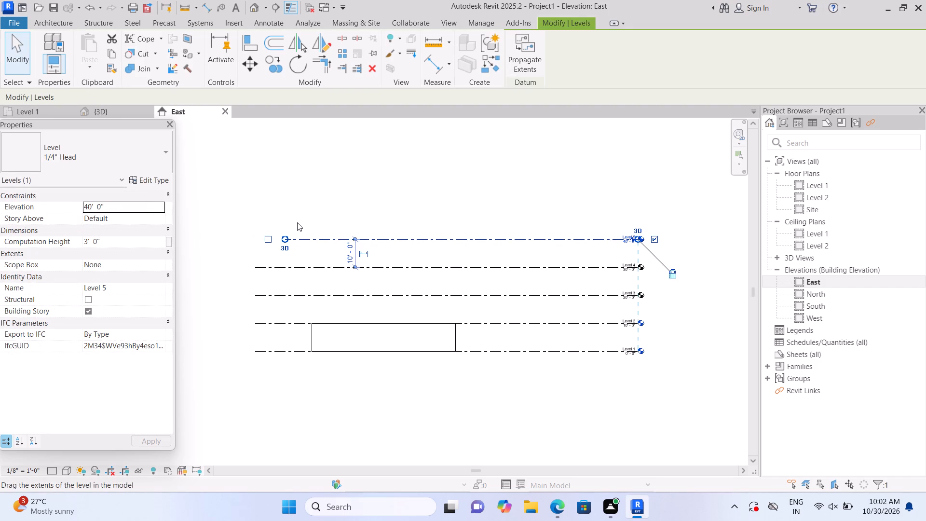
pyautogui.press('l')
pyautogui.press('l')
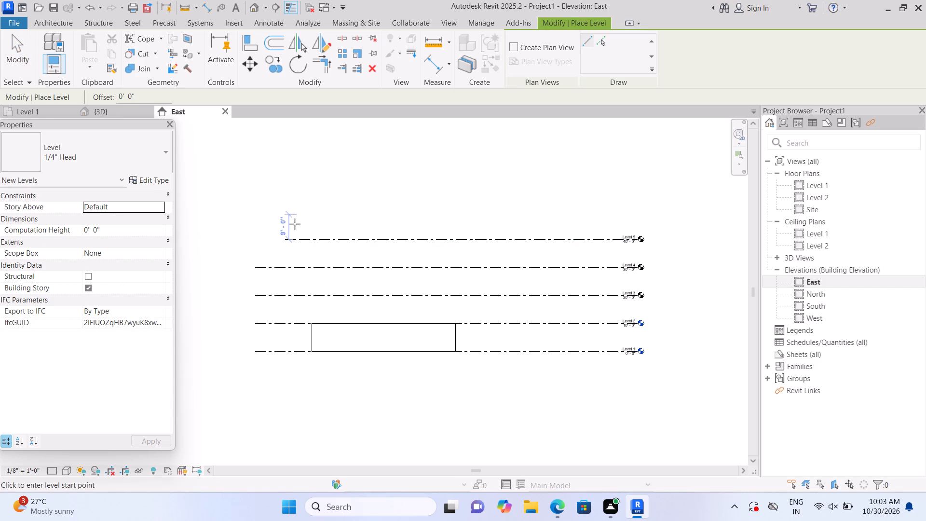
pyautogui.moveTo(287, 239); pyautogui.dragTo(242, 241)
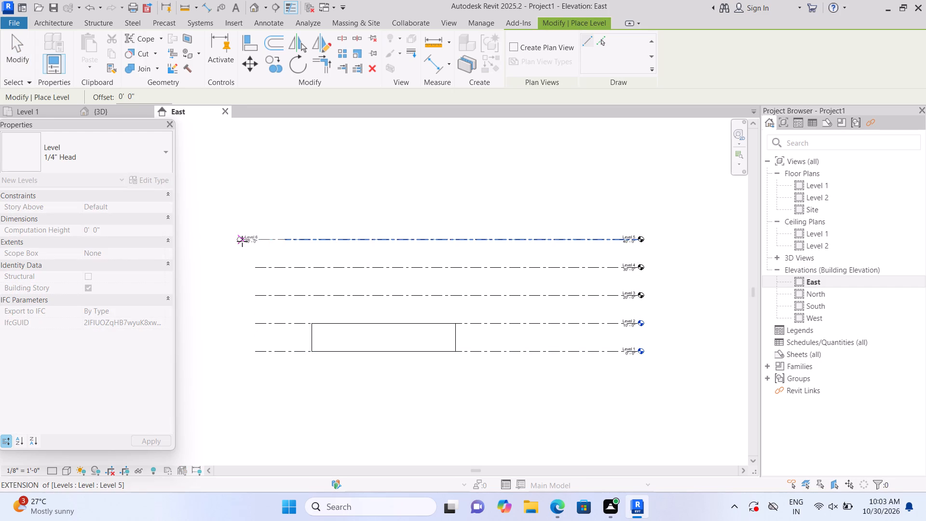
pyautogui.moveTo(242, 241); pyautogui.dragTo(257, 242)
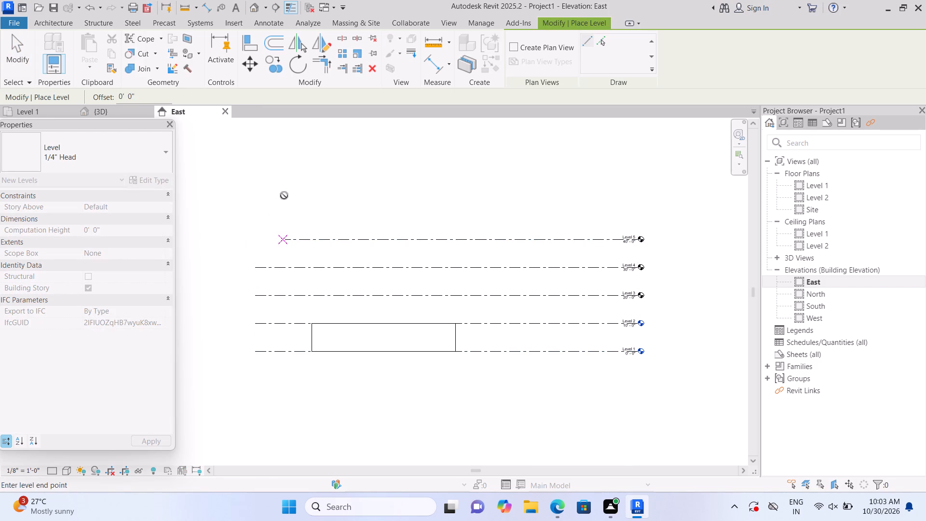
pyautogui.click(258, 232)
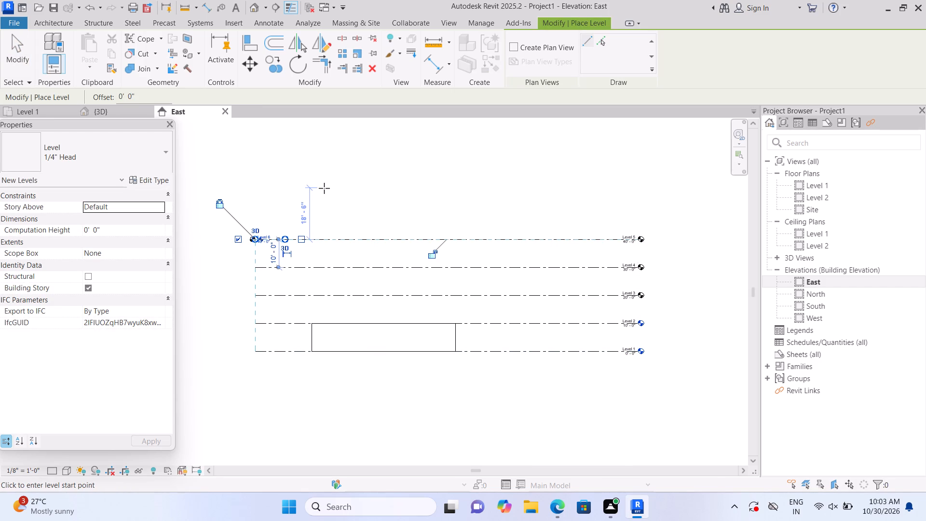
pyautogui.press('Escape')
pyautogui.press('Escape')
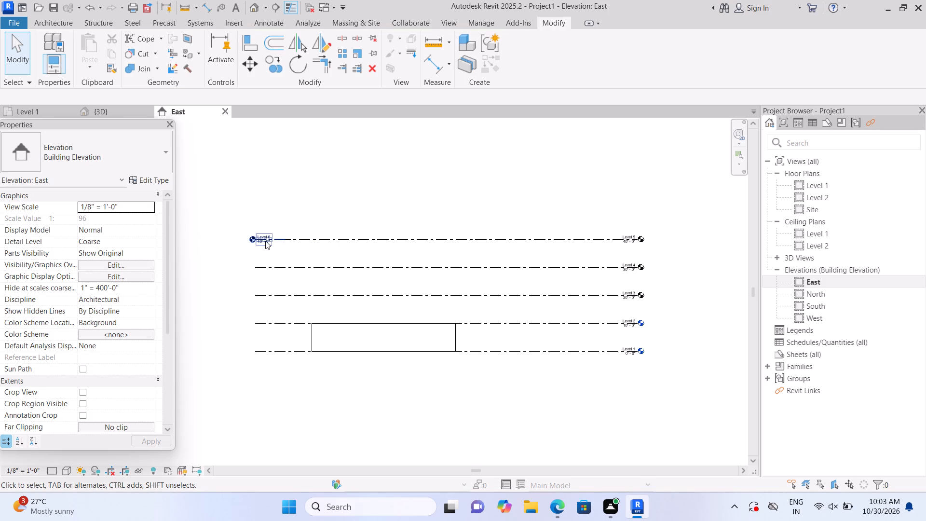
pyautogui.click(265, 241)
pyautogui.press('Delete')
# Extend the left end of the topmost level to align with the left ends of the levels below.
pyautogui.scroll(1, 328, 247)
pyautogui.click(298, 235)
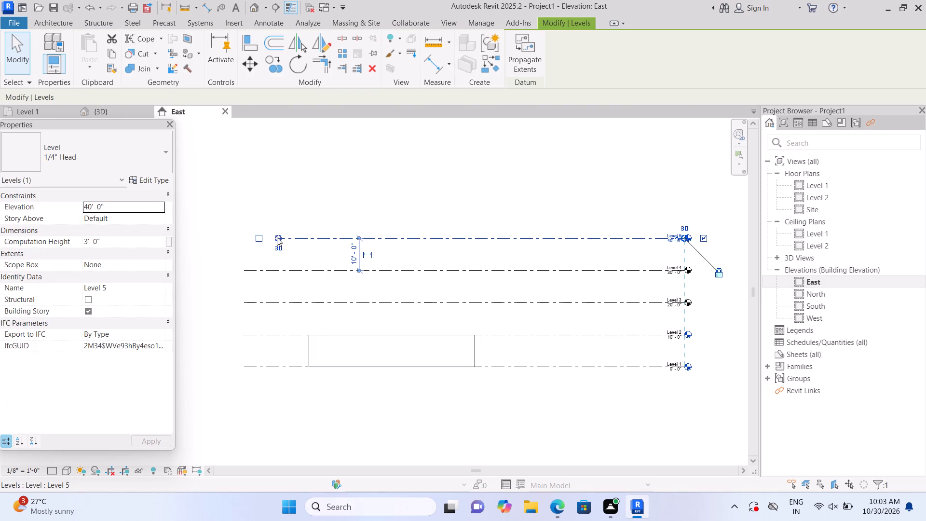
pyautogui.moveTo(277, 237); pyautogui.dragTo(243, 243)
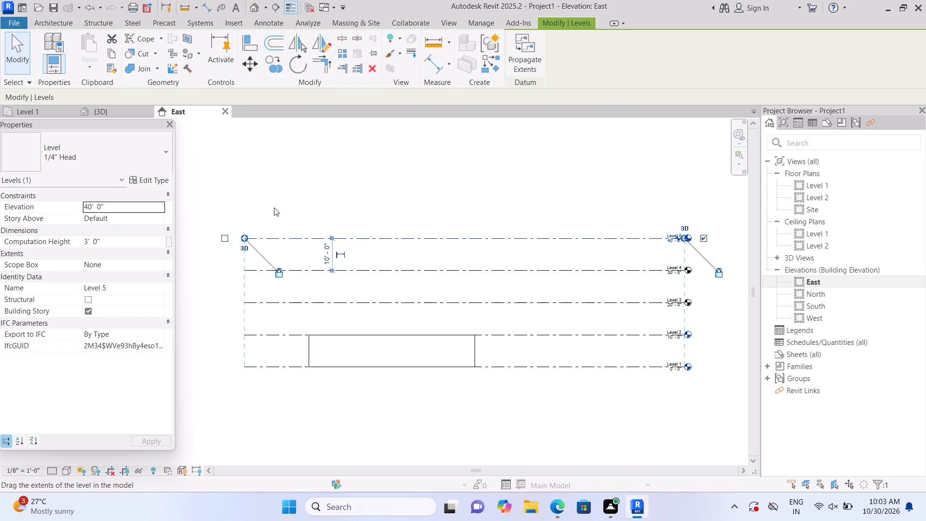
pyautogui.press('Escape')
pyautogui.scroll(-1, 437, 174)
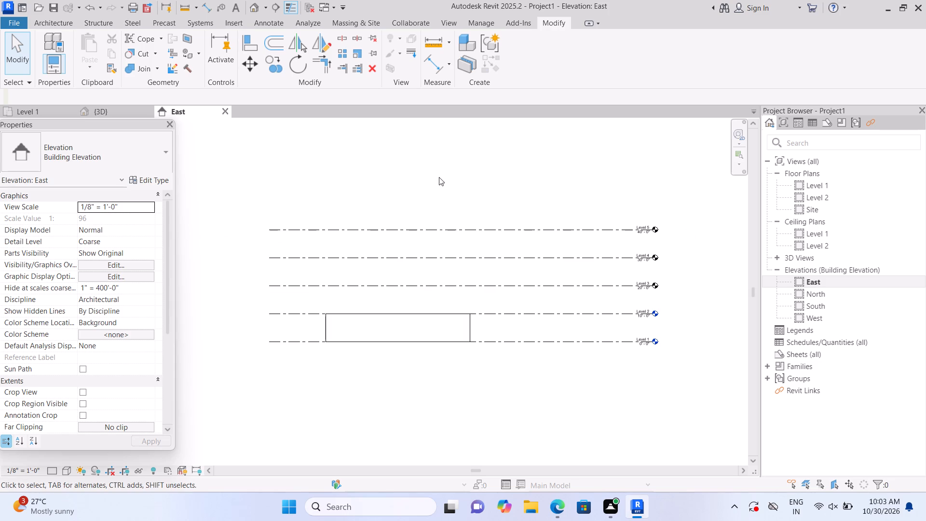
# Open the Level 1 floor plan.
pyautogui.doubleClick(799, 185)
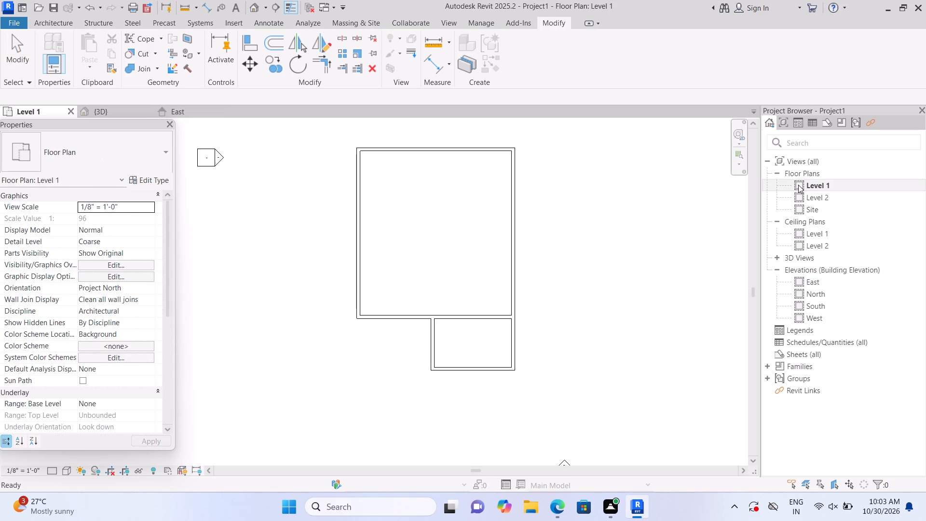
pyautogui.moveTo(597, 277); pyautogui.dragTo(608, 308, button='middle')
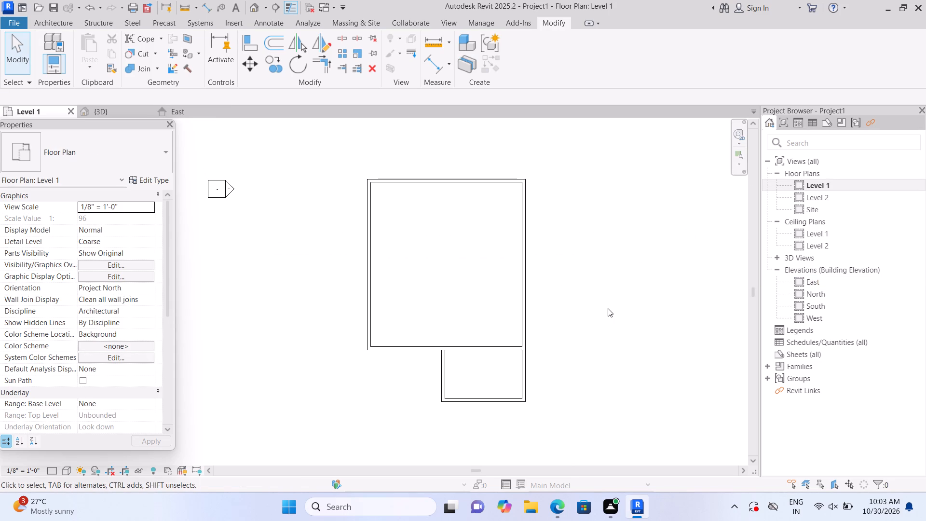
pyautogui.scroll(1, 440, 370)
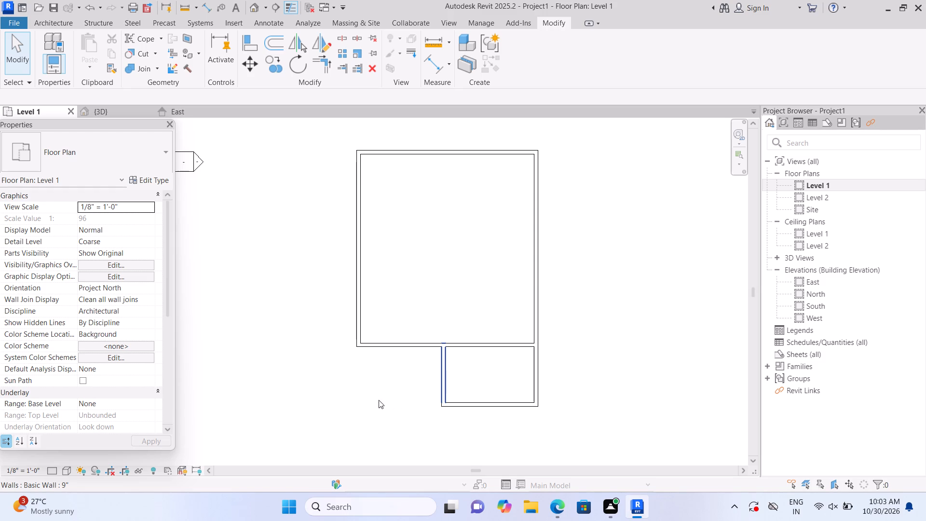
pyautogui.moveTo(377, 400); pyautogui.dragTo(350, 411, button='middle')
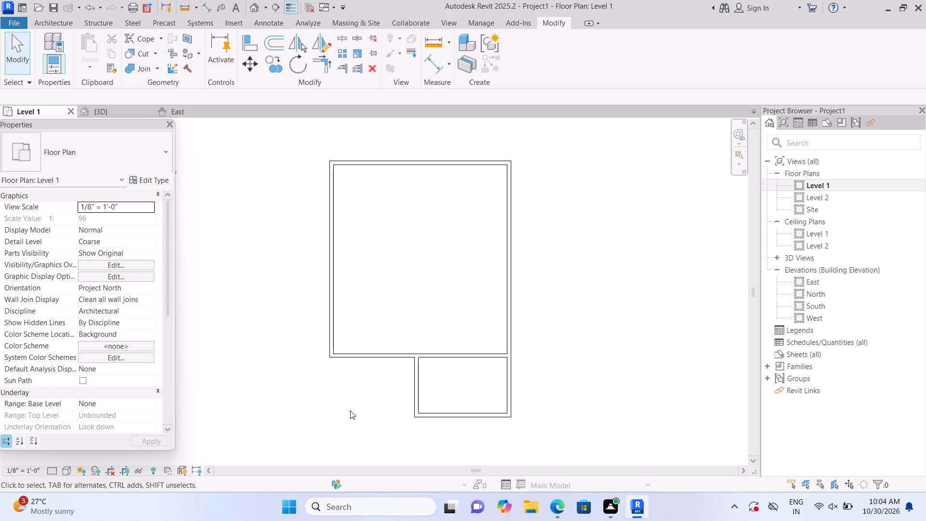
pyautogui.moveTo(352, 411); pyautogui.dragTo(356, 325, button='middle')
pyautogui.middleClick(356, 324)
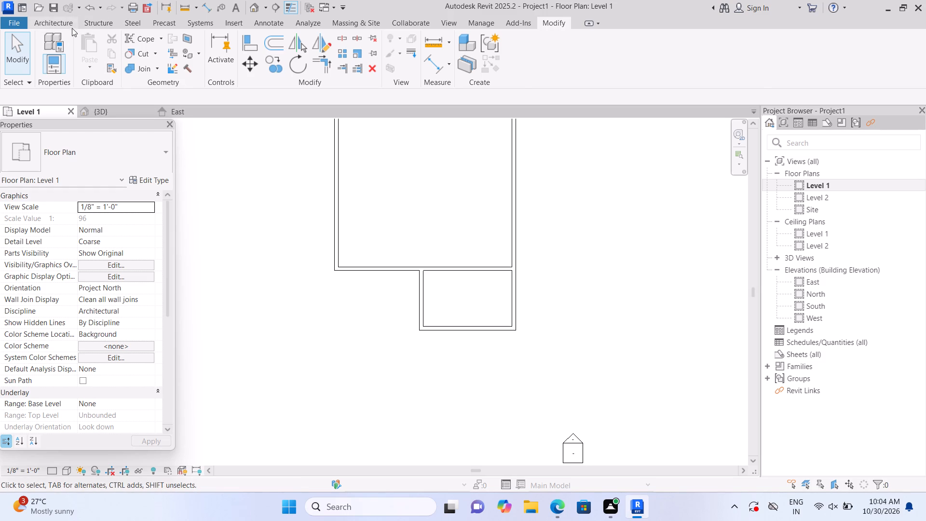
# Create an in-place model in the Generic Models category, named Generic Models 1, and begin an extrusion in it.
pyautogui.click(72, 26)
pyautogui.click(136, 71)
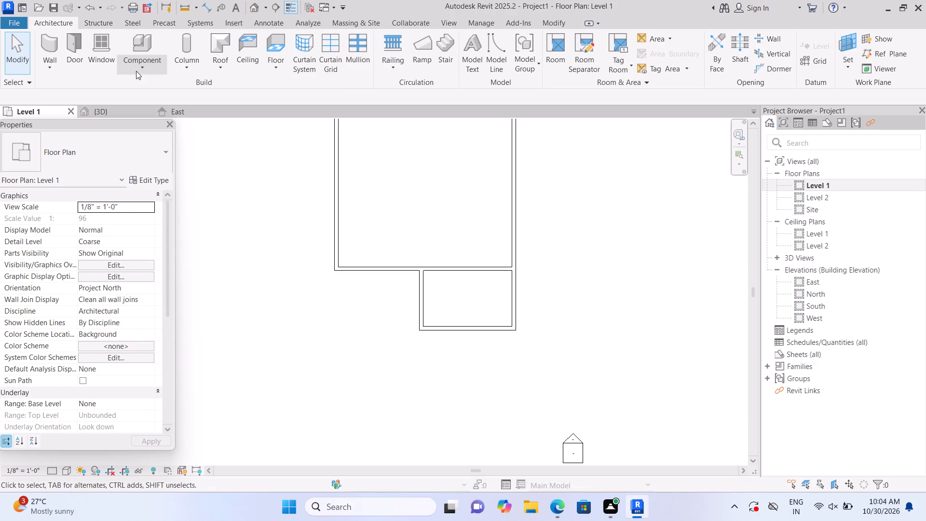
pyautogui.click(169, 122)
pyautogui.scroll(-1, 487, 235)
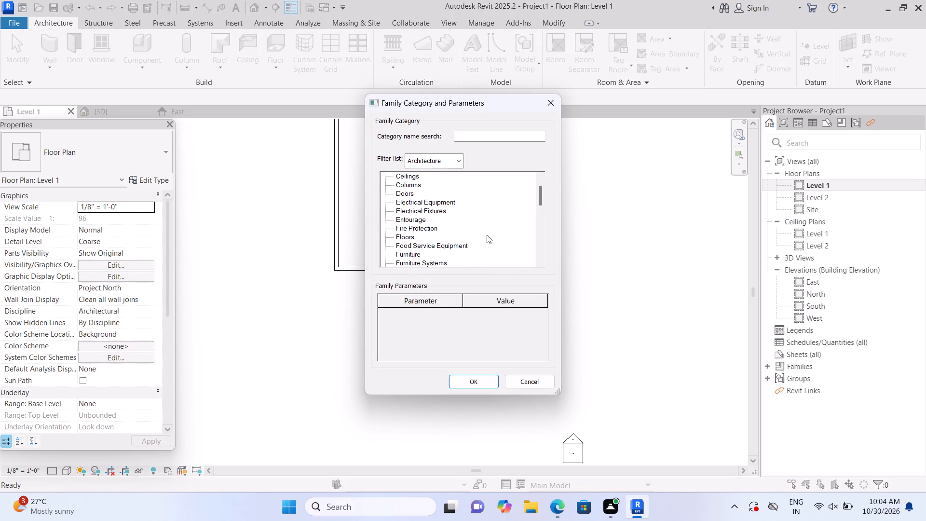
pyautogui.scroll(-6, 487, 235)
pyautogui.click(440, 227)
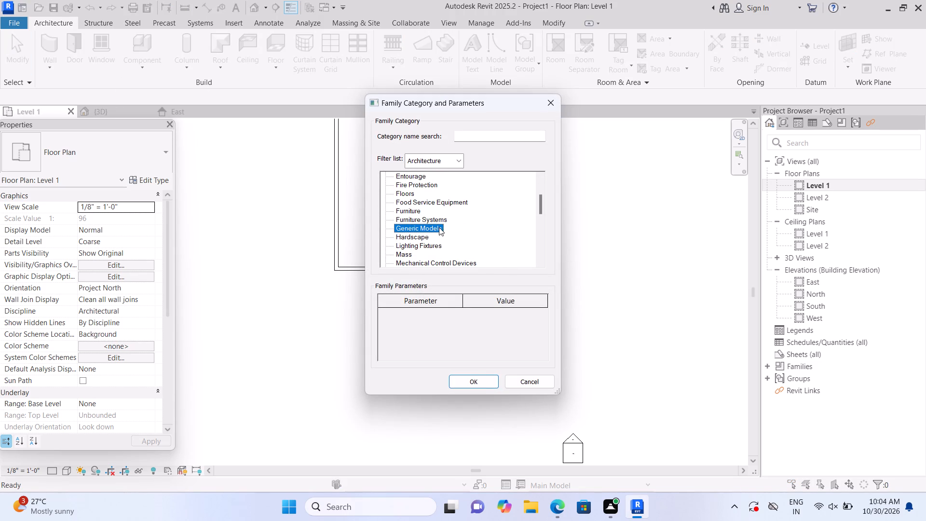
pyautogui.click(484, 379)
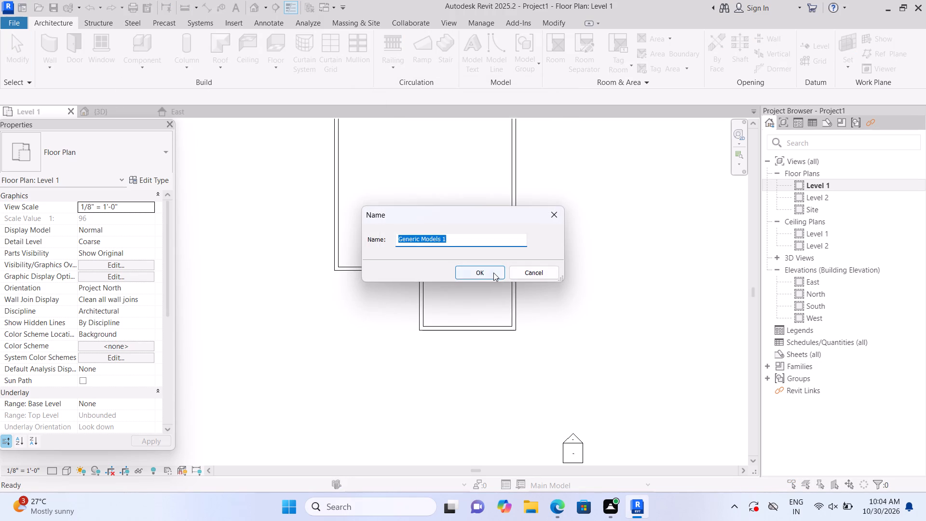
pyautogui.click(493, 272)
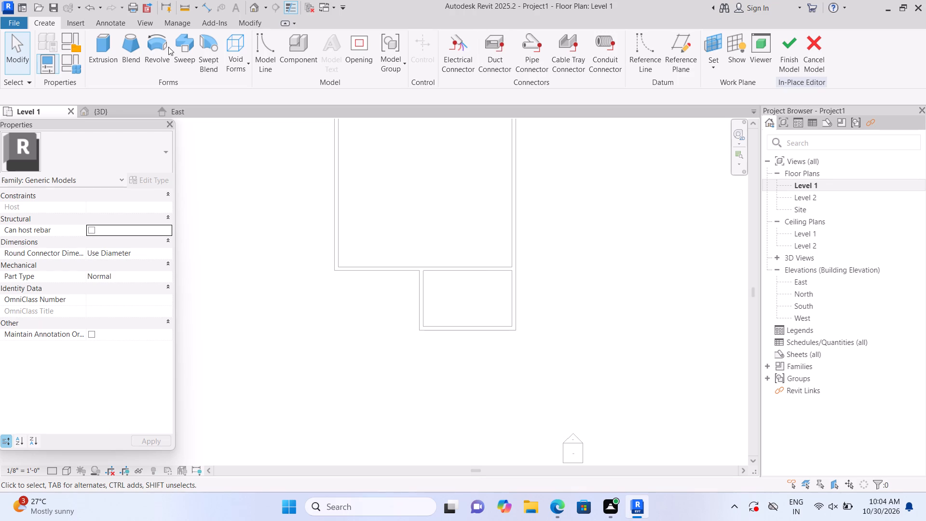
pyautogui.click(107, 61)
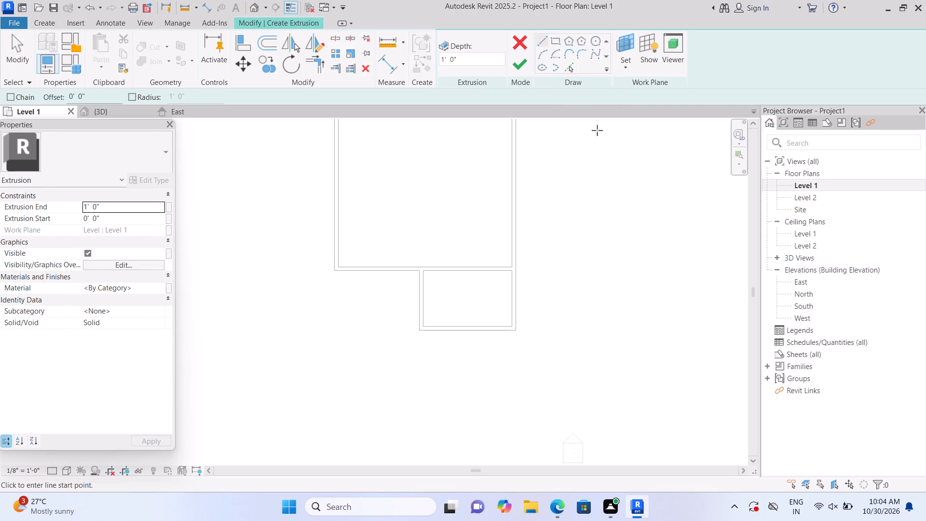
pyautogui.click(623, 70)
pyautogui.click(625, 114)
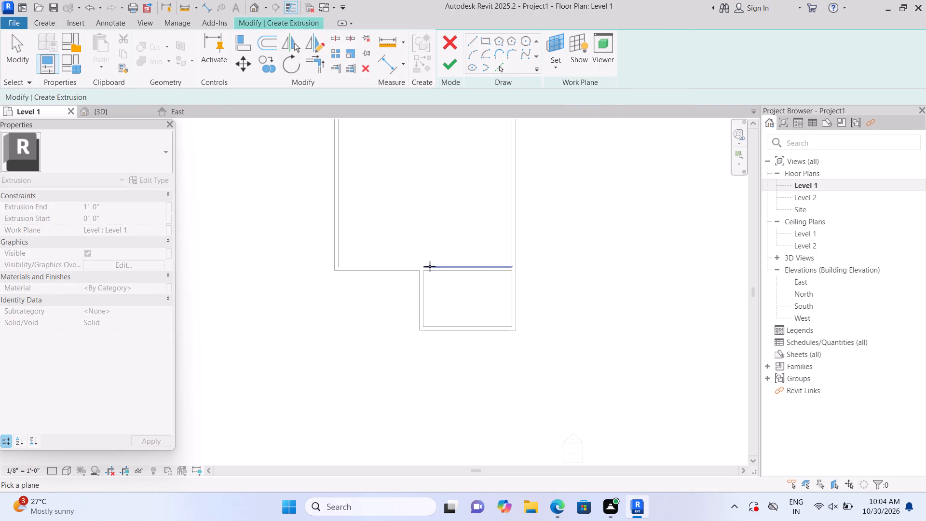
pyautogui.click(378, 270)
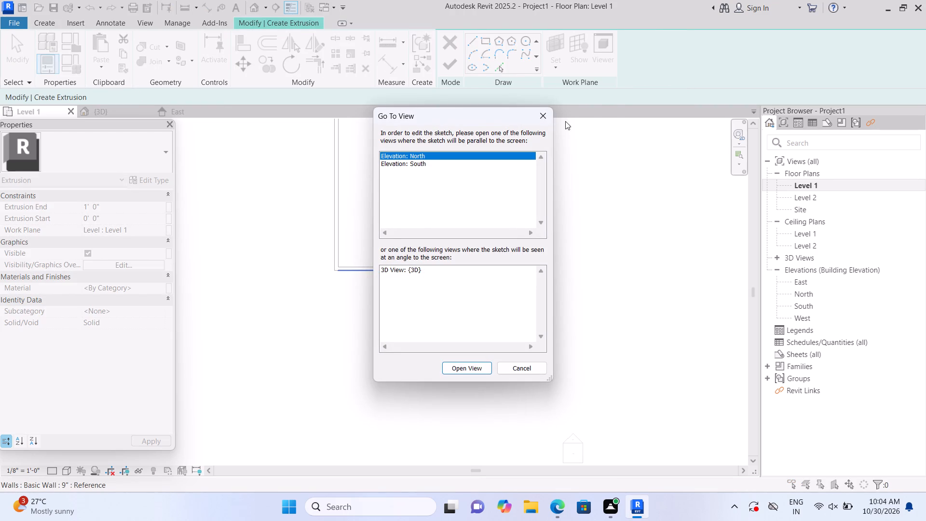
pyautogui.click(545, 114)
# Sketch a rectangle about 17' by 12' filling the building's cut-out lower-left corner and finish the extrusion at 1' depth.
pyautogui.click(484, 44)
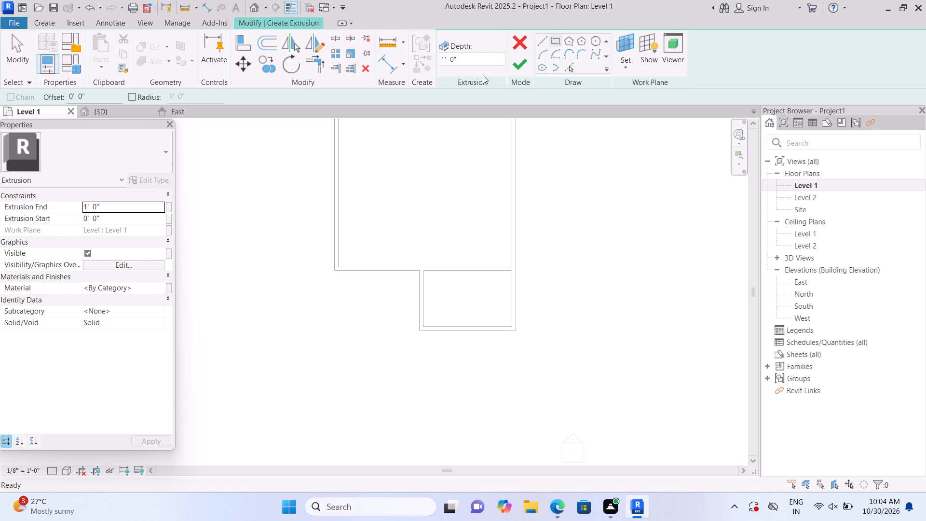
pyautogui.click(334, 273)
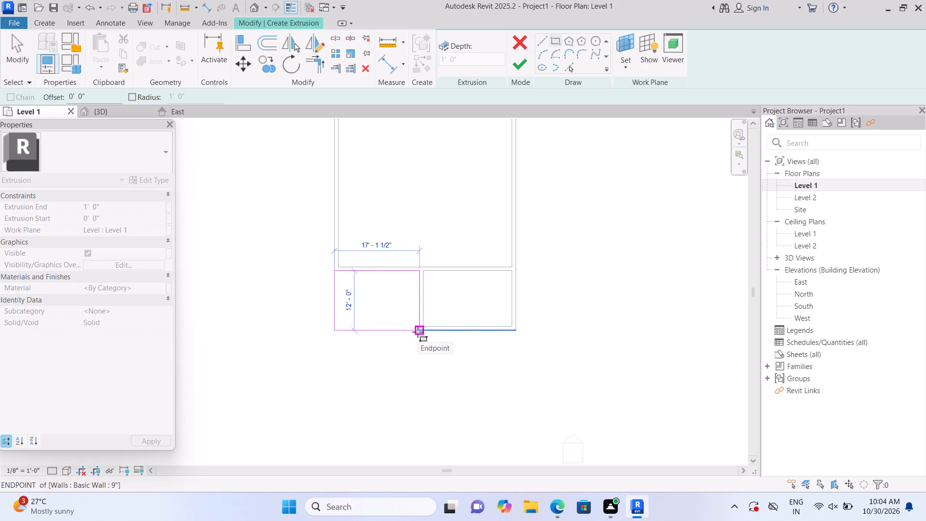
pyautogui.click(418, 331)
pyautogui.scroll(1, 417, 379)
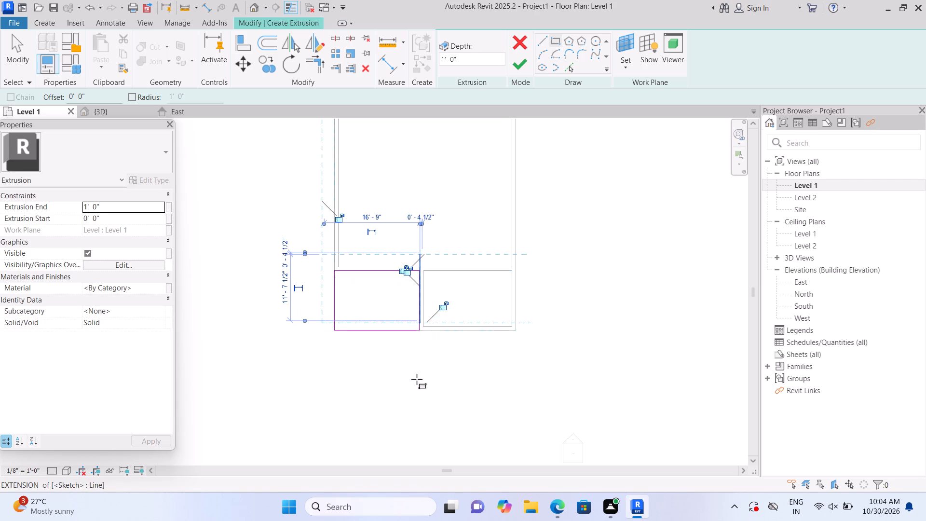
pyautogui.press('Escape')
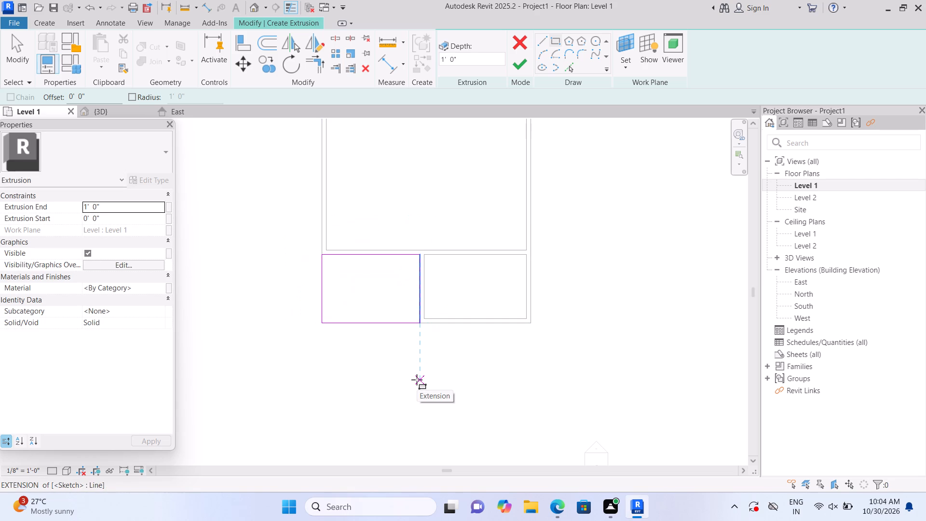
pyautogui.click(521, 62)
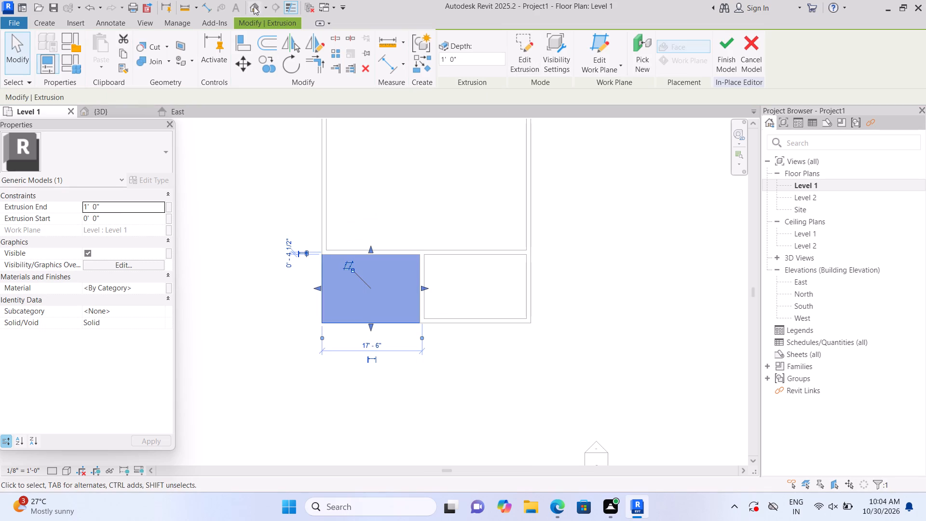
# Examine the new extrusion in the 3D view and return to the Level 1 floor plan.
pyautogui.click(253, 6)
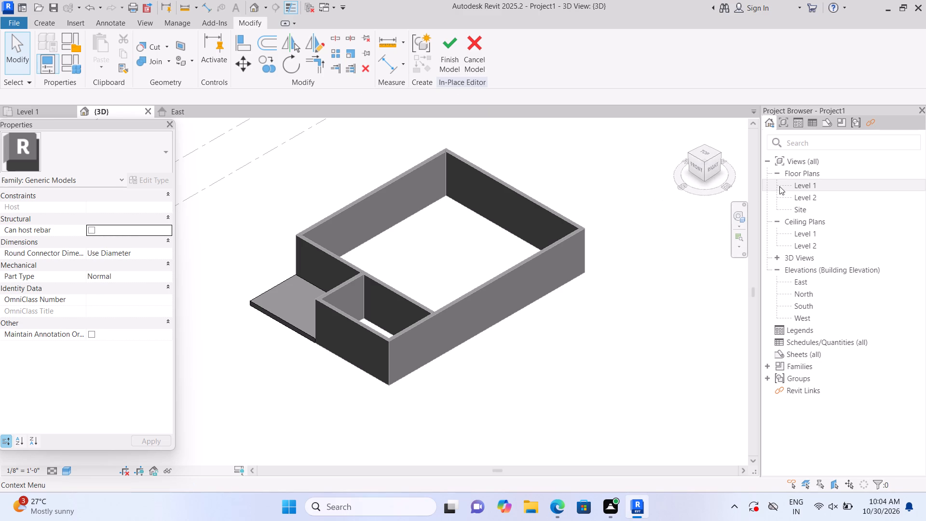
pyautogui.doubleClick(803, 188)
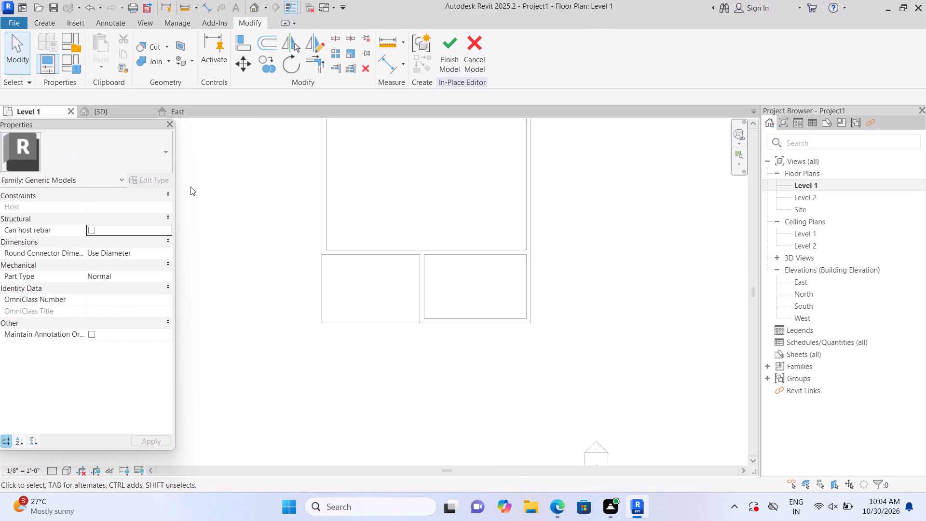
# Start another extrusion within the same in-place model.
pyautogui.click(49, 21)
pyautogui.click(106, 51)
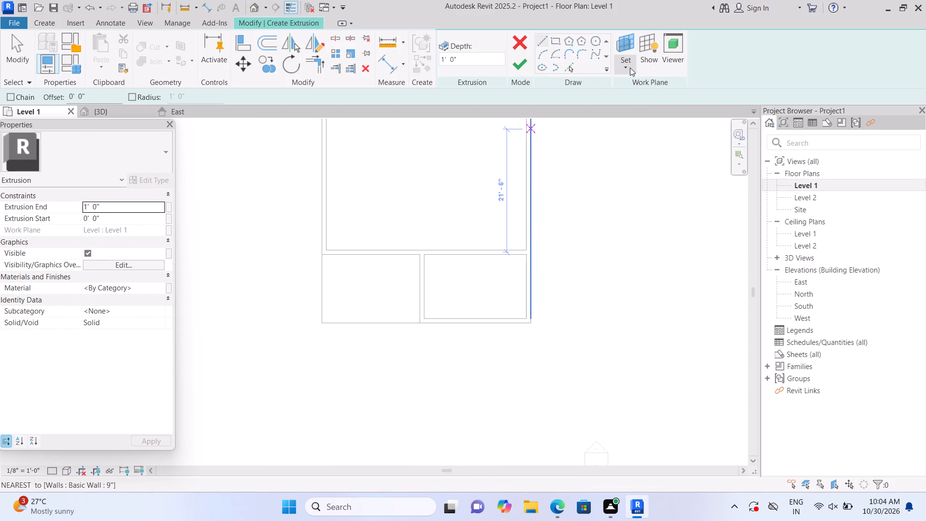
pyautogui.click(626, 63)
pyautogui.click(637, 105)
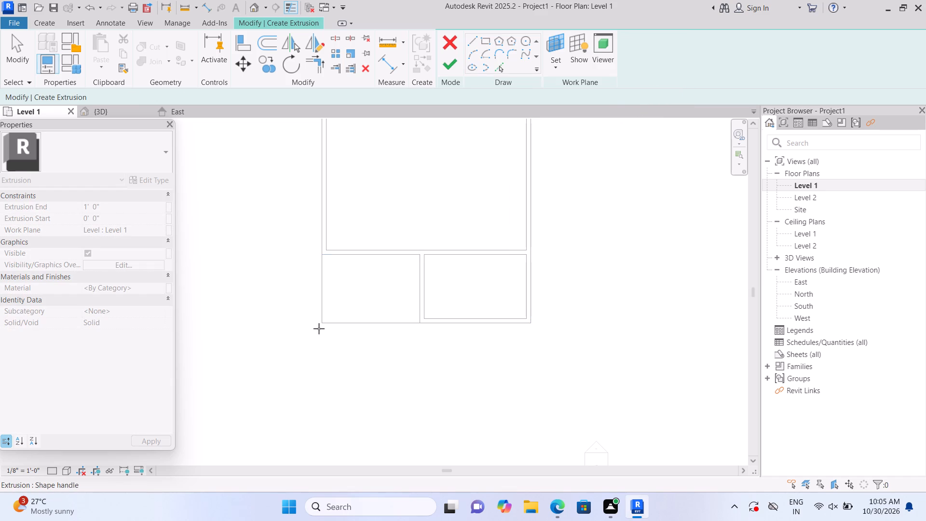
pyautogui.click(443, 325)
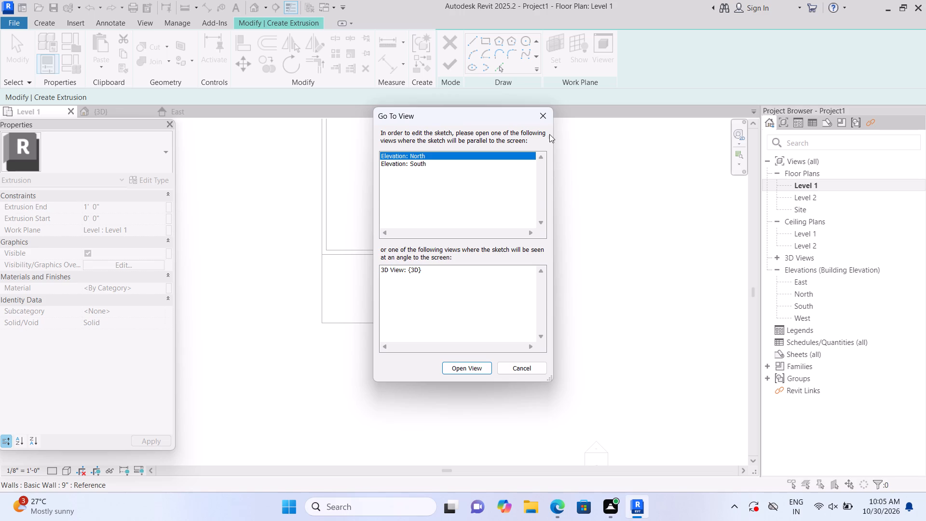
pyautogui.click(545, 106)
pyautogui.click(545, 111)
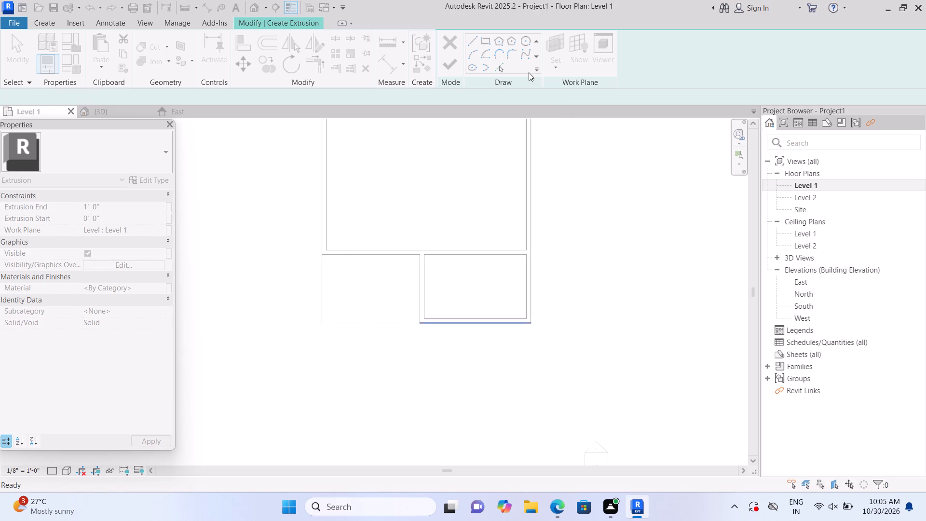
# Sketch a 36'-6" by about 9'-5" rectangle along the building's front, finish the extrusion at 1' depth and show it in 3D.
pyautogui.click(488, 38)
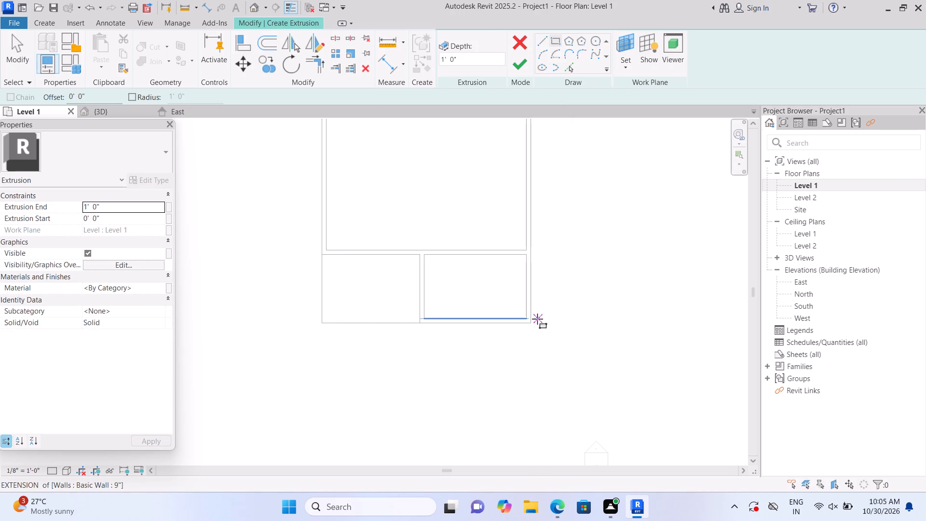
pyautogui.click(533, 322)
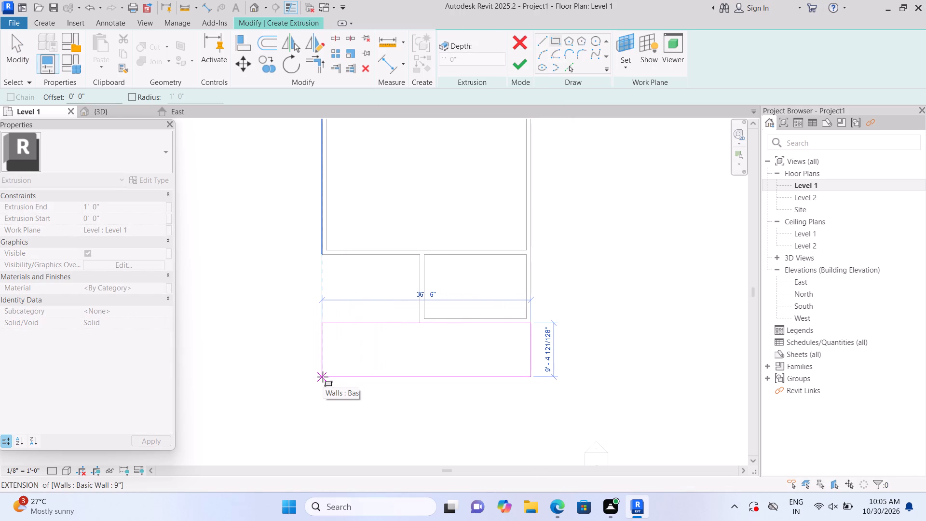
pyautogui.click(323, 377)
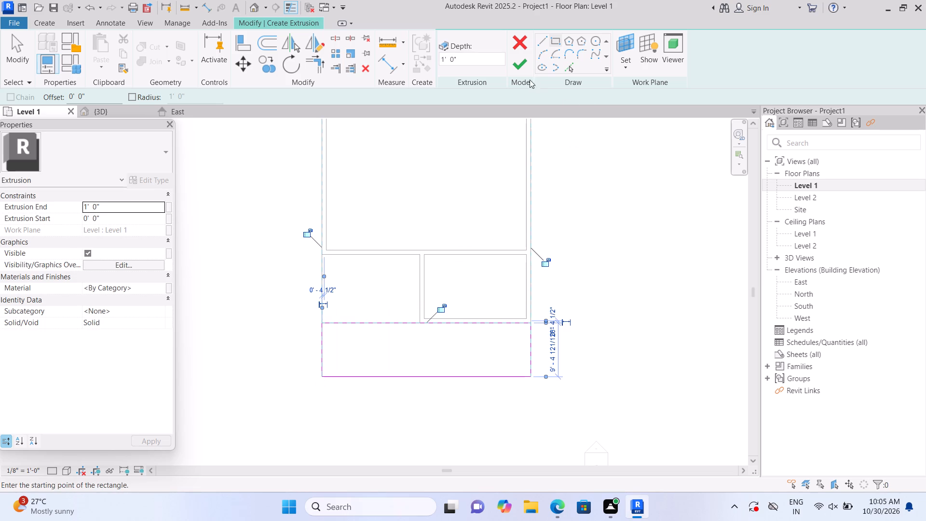
pyautogui.click(516, 64)
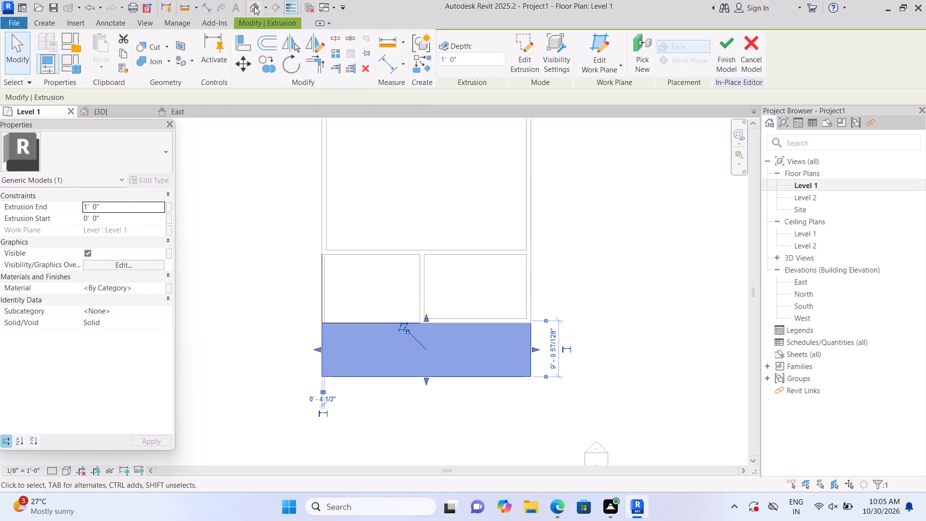
pyautogui.click(250, 6)
pyautogui.scroll(1, 282, 256)
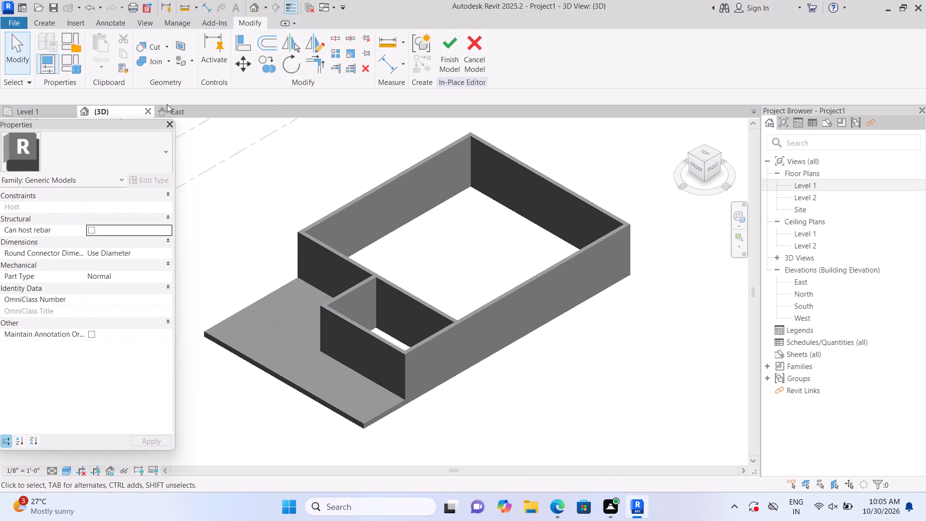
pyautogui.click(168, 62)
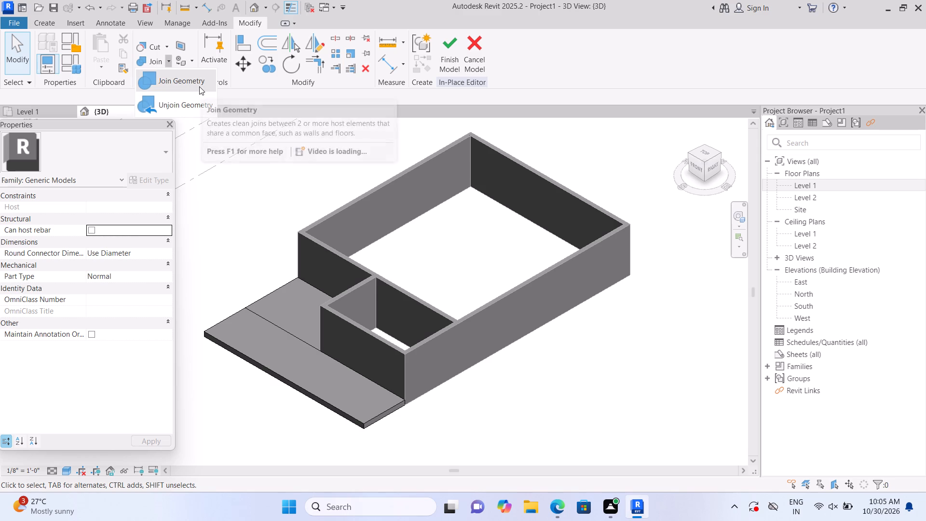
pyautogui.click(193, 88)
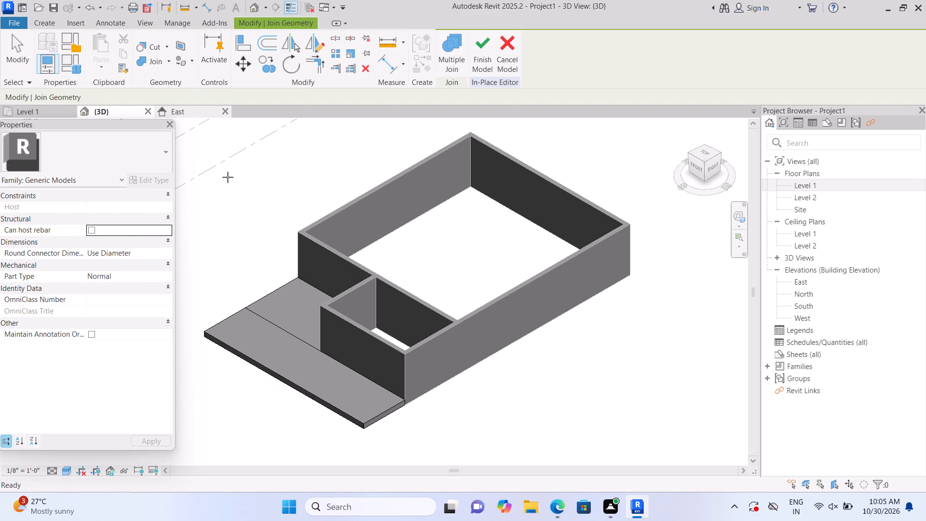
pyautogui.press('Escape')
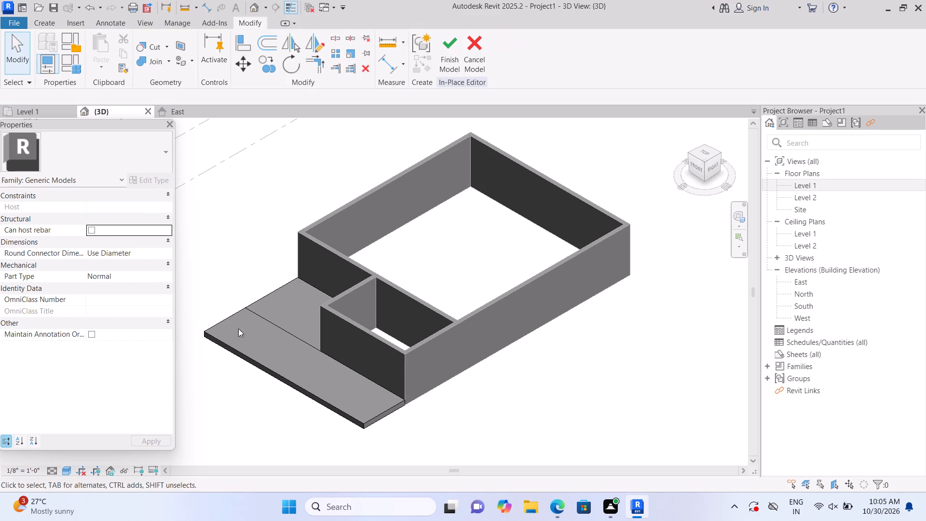
# Stretch the front extrusion's outer edge away from the building to a 13'-0" dimension.
pyautogui.click(251, 358)
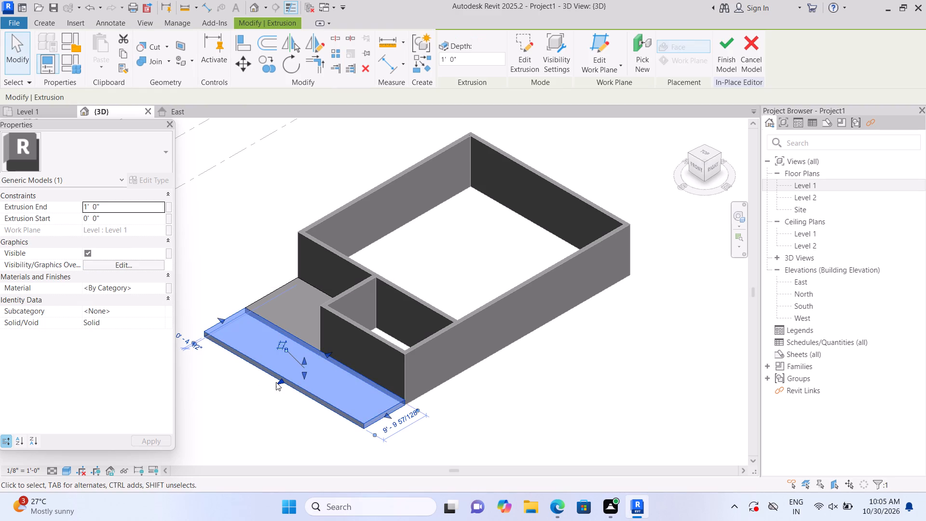
pyautogui.moveTo(281, 381); pyautogui.dragTo(271, 389)
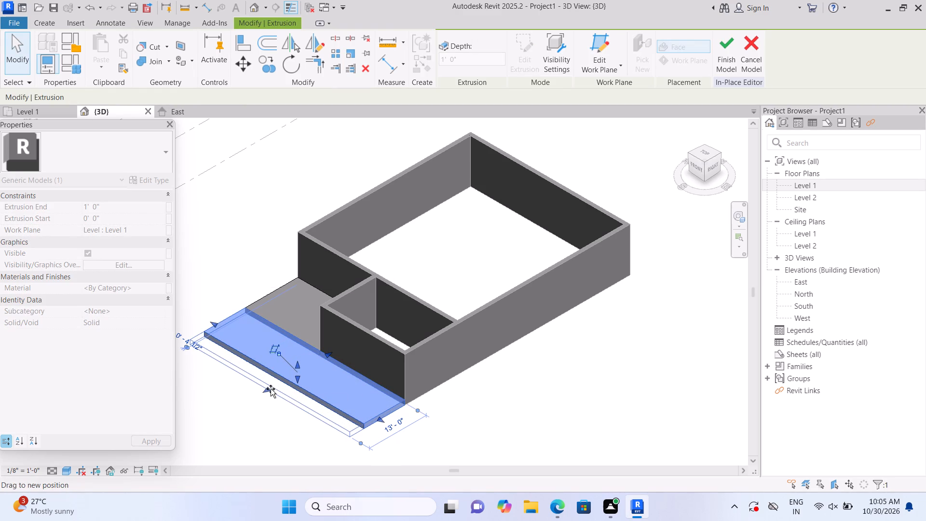
pyautogui.moveTo(271, 389); pyautogui.dragTo(270, 390)
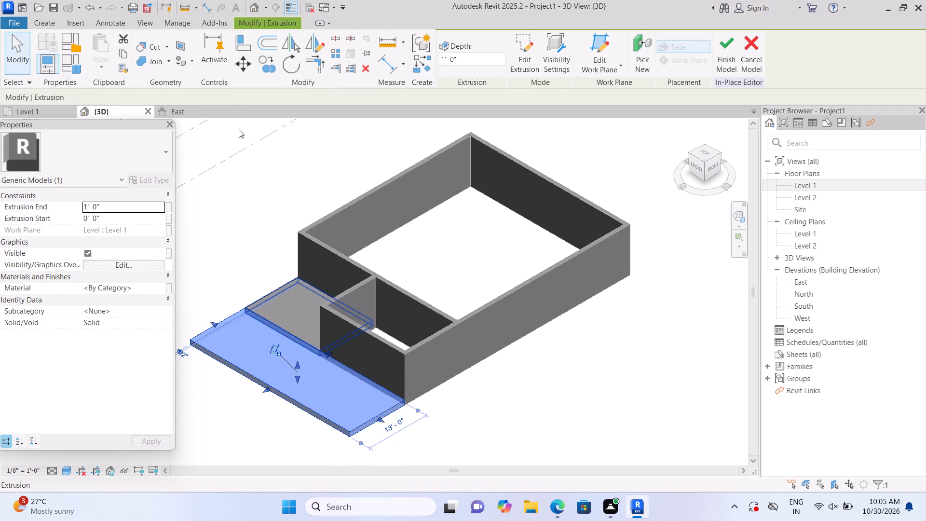
pyautogui.press('Escape')
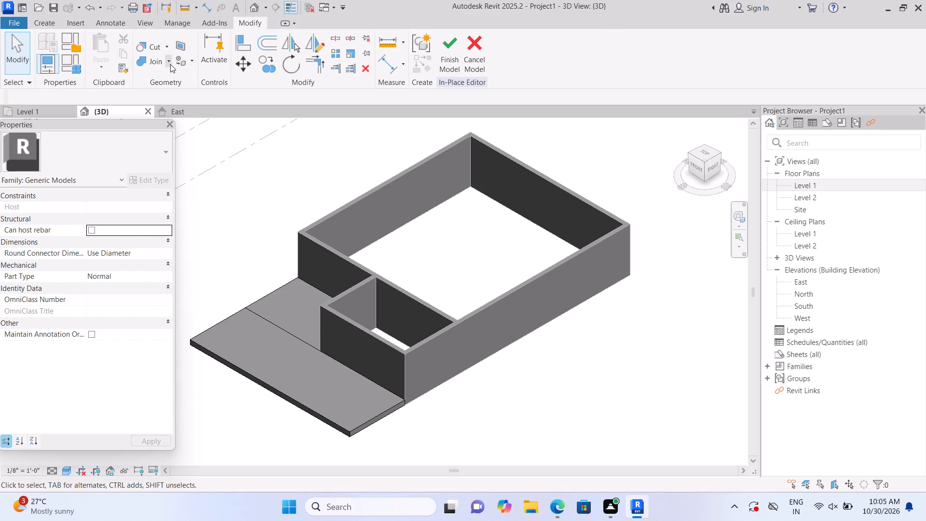
# Join the geometry of the cut-out corner extrusion with the front extrusion.
pyautogui.click(170, 64)
pyautogui.click(175, 78)
pyautogui.click(291, 318)
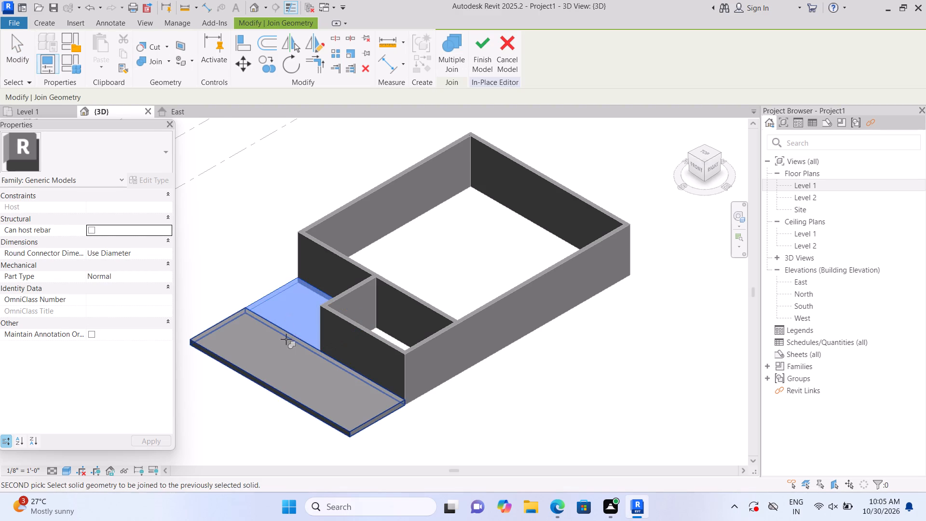
pyautogui.click(278, 357)
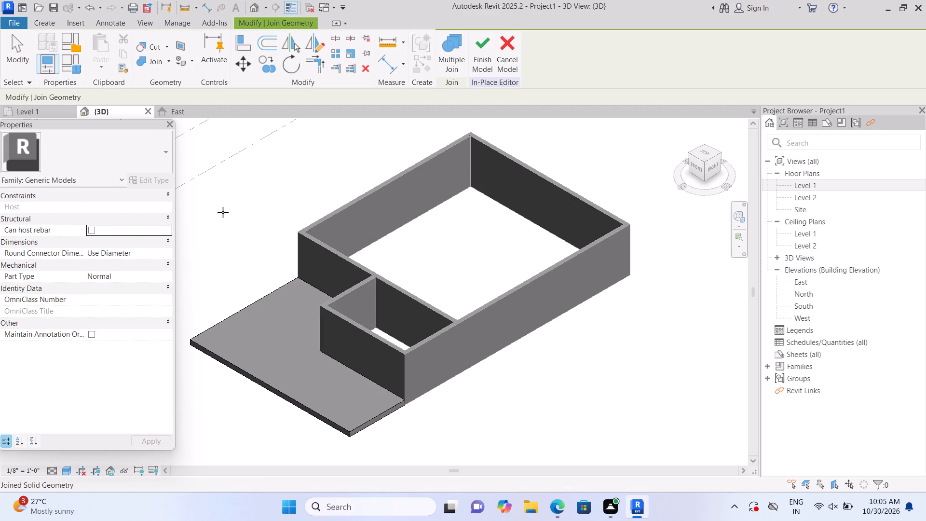
pyautogui.press('Escape')
# Return to the Level 1 floor plan and finish the in-place model.
pyautogui.scroll(-2, 223, 213)
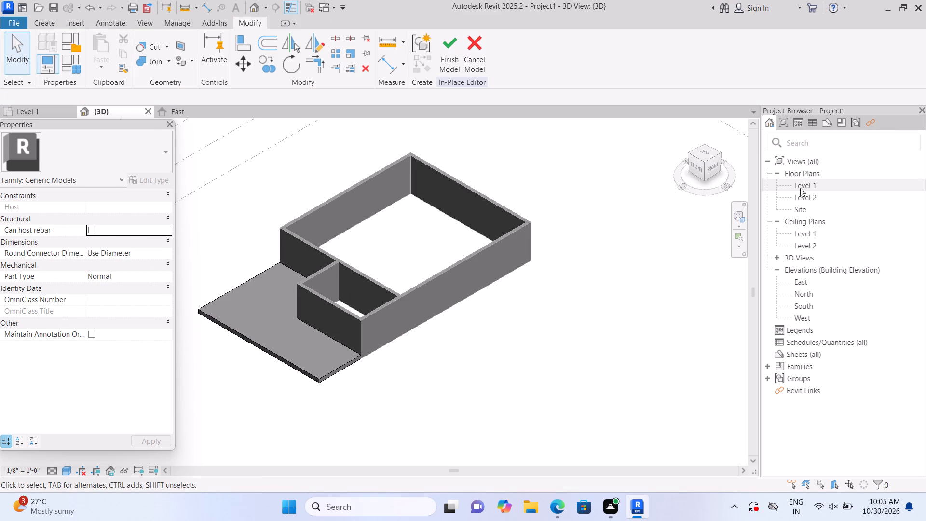
pyautogui.doubleClick(797, 180)
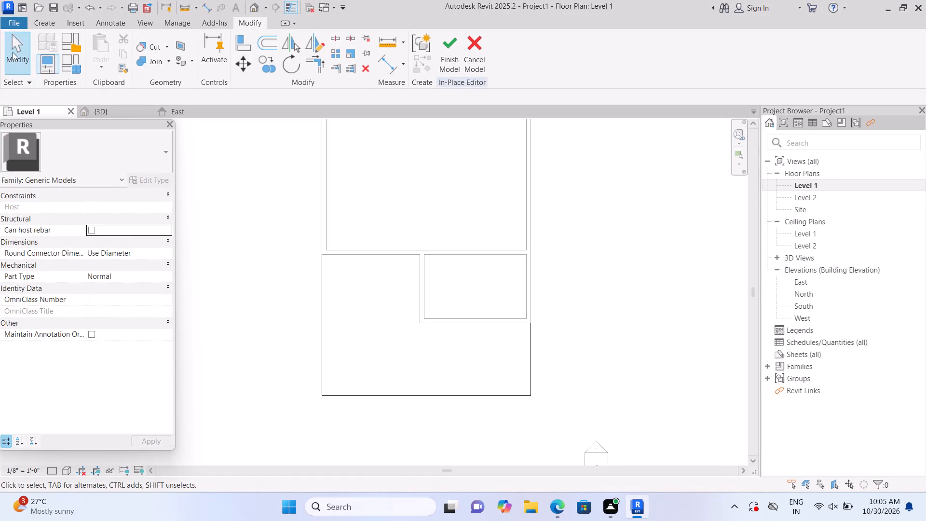
pyautogui.click(462, 69)
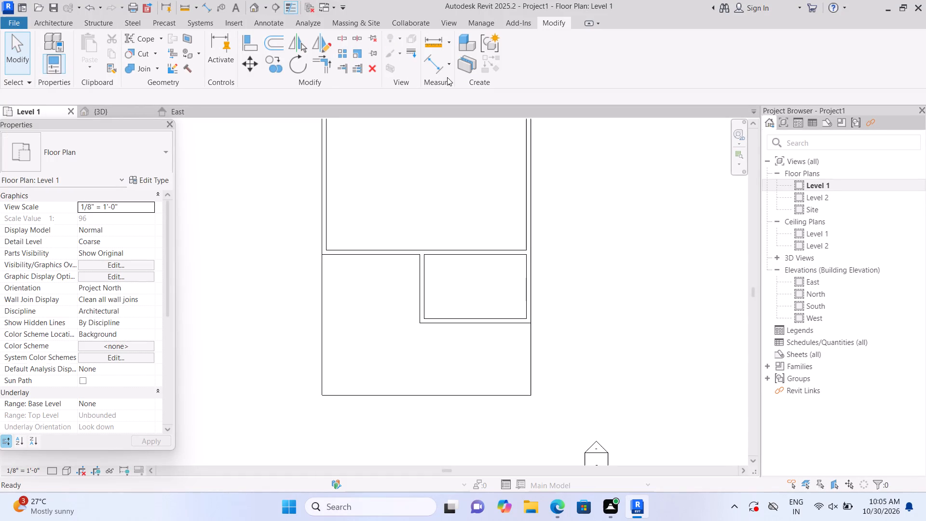
# Start placing a wall on the Level 1 plan with the type set to Curtain Wall 1.
pyautogui.click(58, 21)
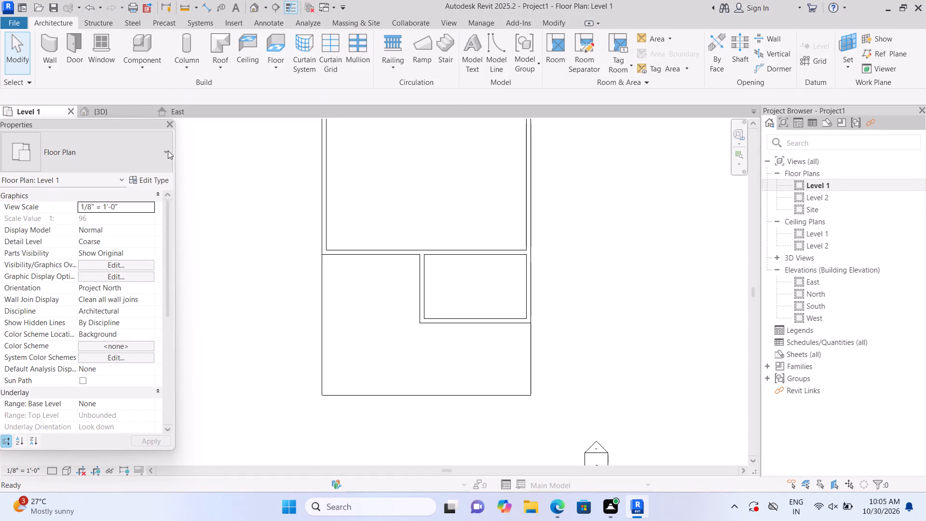
pyautogui.click(165, 151)
pyautogui.click(48, 42)
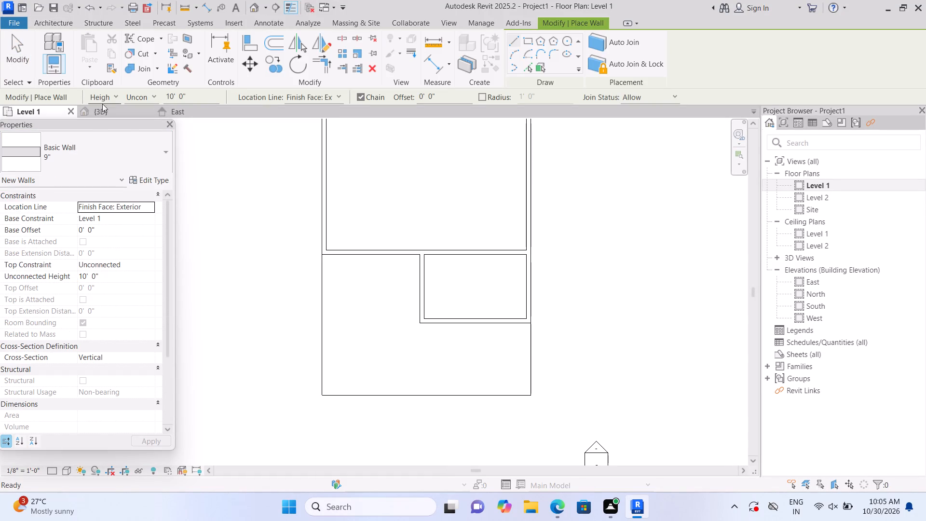
pyautogui.click(146, 152)
pyautogui.scroll(-11, 137, 197)
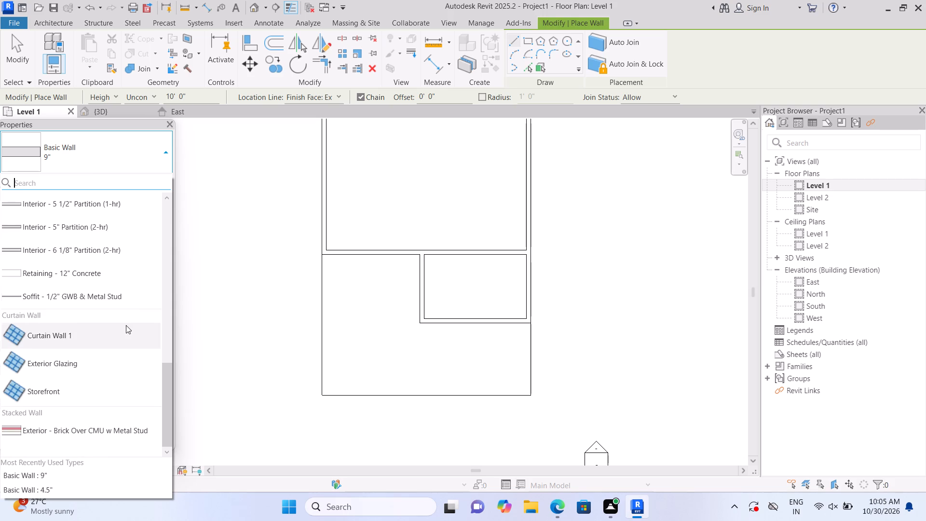
pyautogui.click(123, 328)
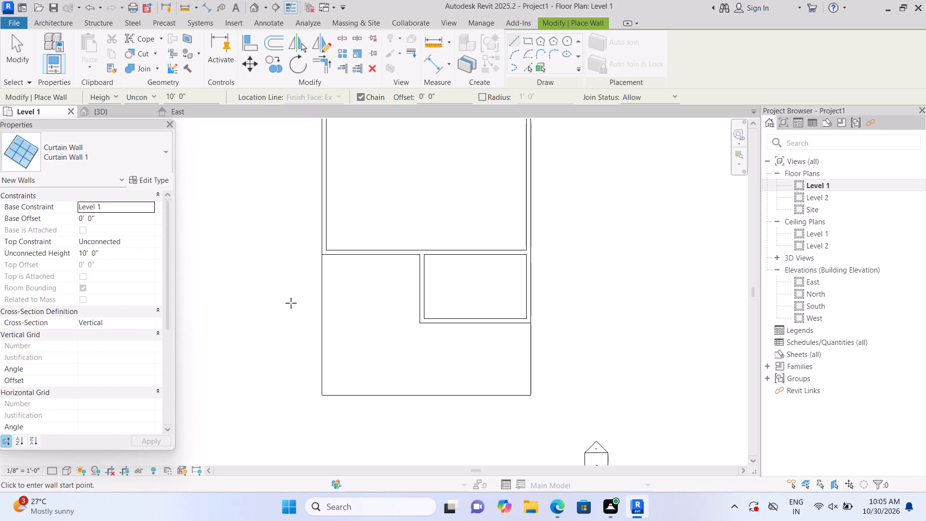
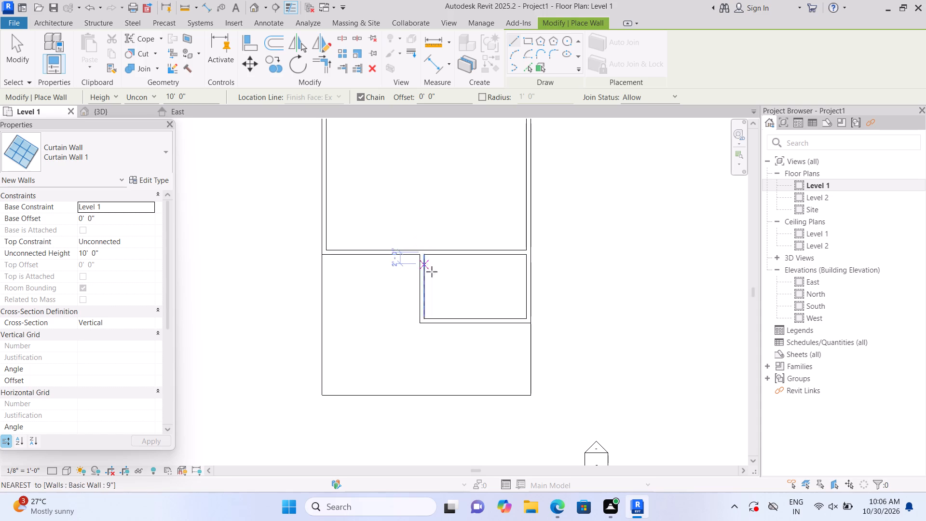
# Draw a curtain wall 2'-6" long within the small room's front wall, starting about 1'-6" from its west corner.
pyautogui.scroll(1, 457, 282)
pyautogui.moveTo(457, 284); pyautogui.dragTo(433, 311, button='middle')
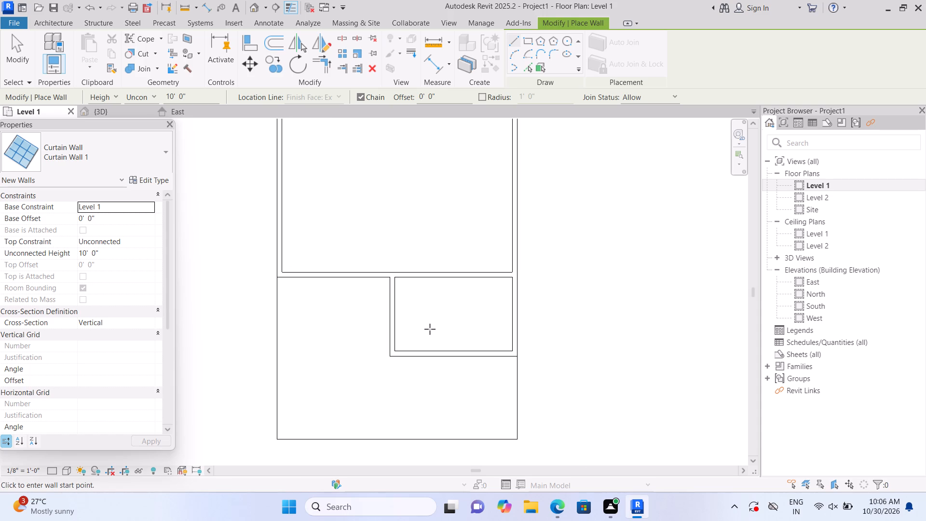
pyautogui.scroll(1, 426, 359)
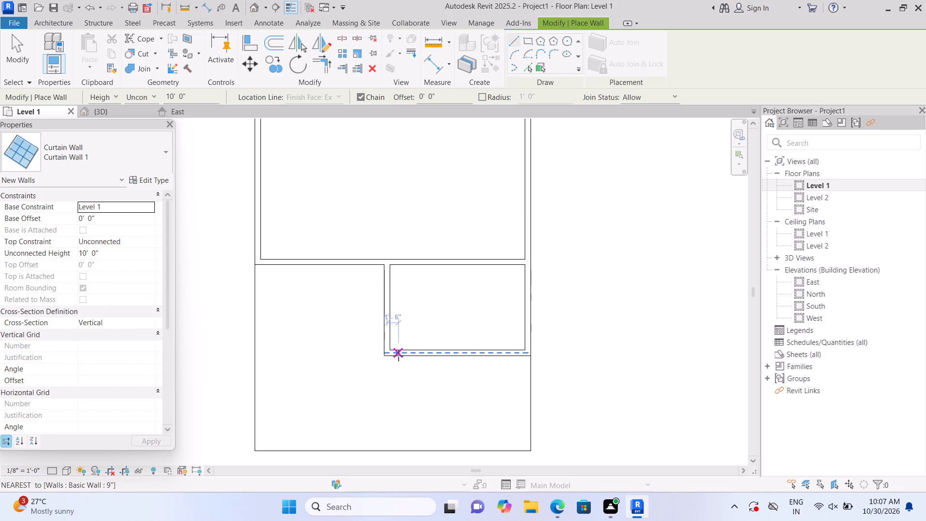
pyautogui.scroll(4, 398, 356)
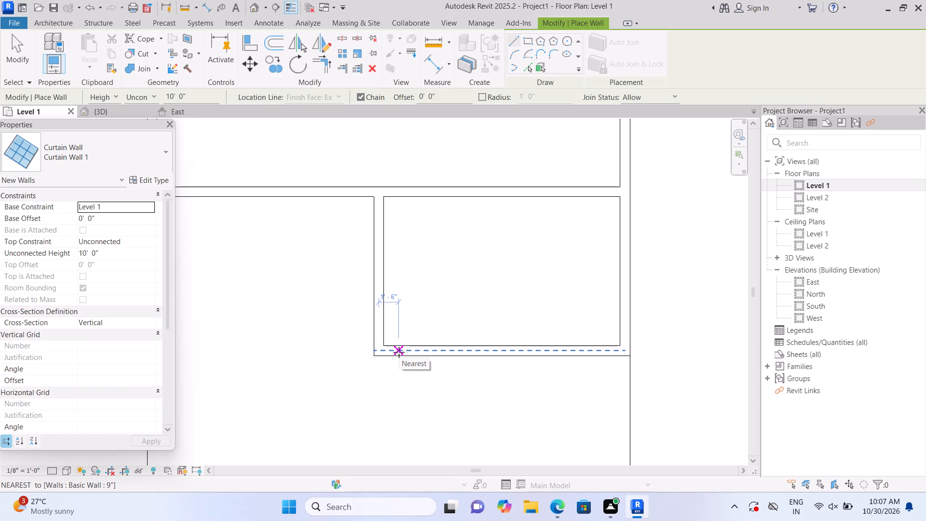
pyautogui.click(398, 352)
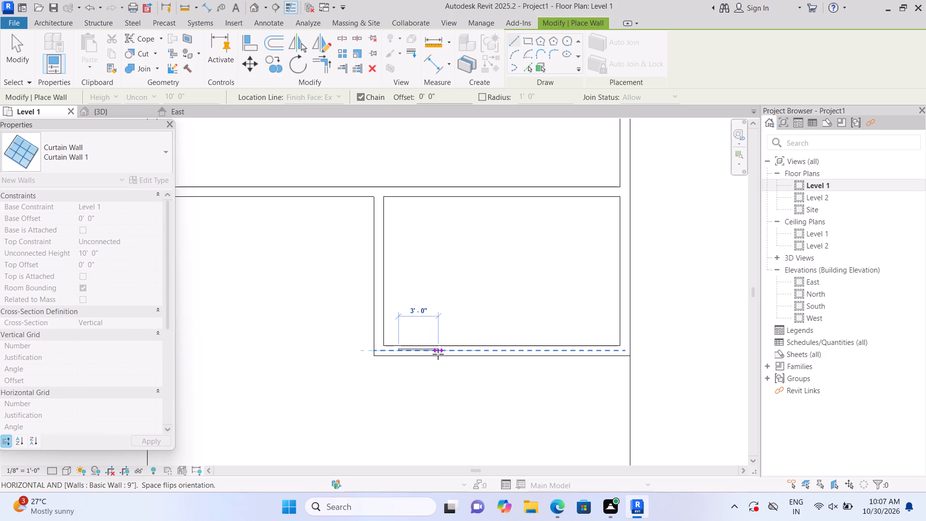
pyautogui.click(433, 353)
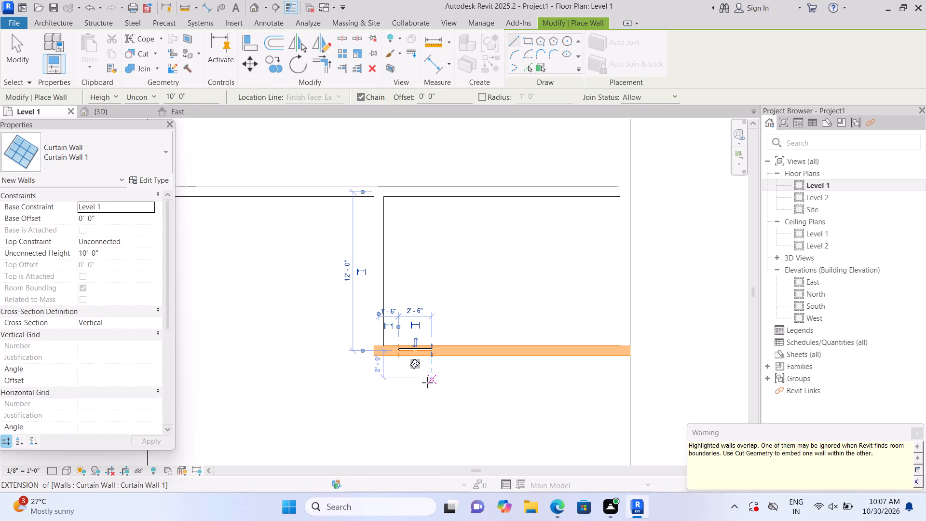
# Cut the small room's front wall with the 2'-6" curtain wall using Cut Geometry.
pyautogui.click(158, 55)
pyautogui.click(168, 74)
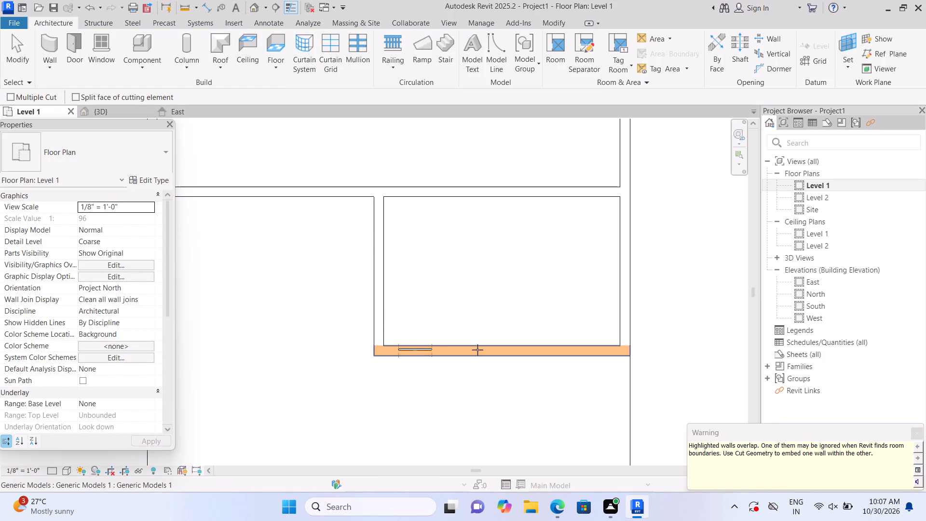
pyautogui.click(477, 350)
pyautogui.click(411, 349)
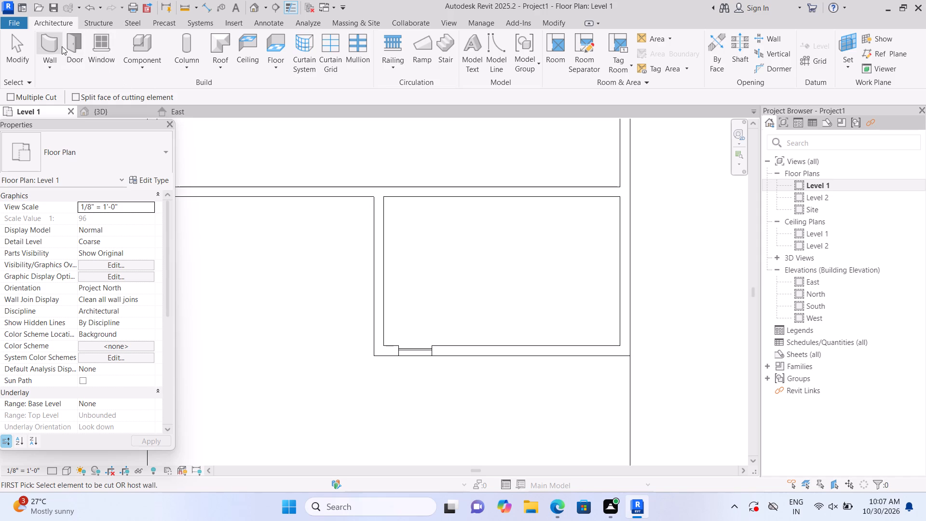
# Place a Single-Flush 36" x 84" door in the front wall, centred about 4'-0" from the curtain wall's near end.
pyautogui.click(78, 47)
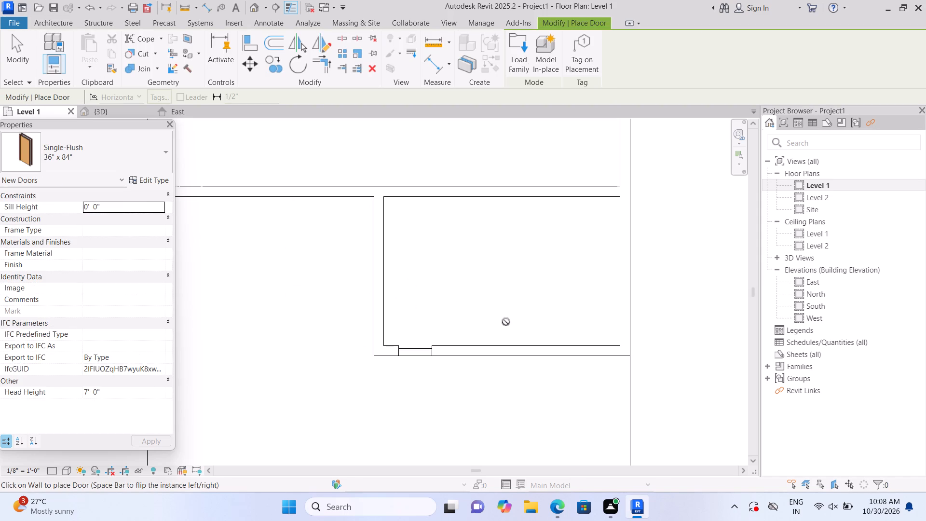
pyautogui.click(485, 343)
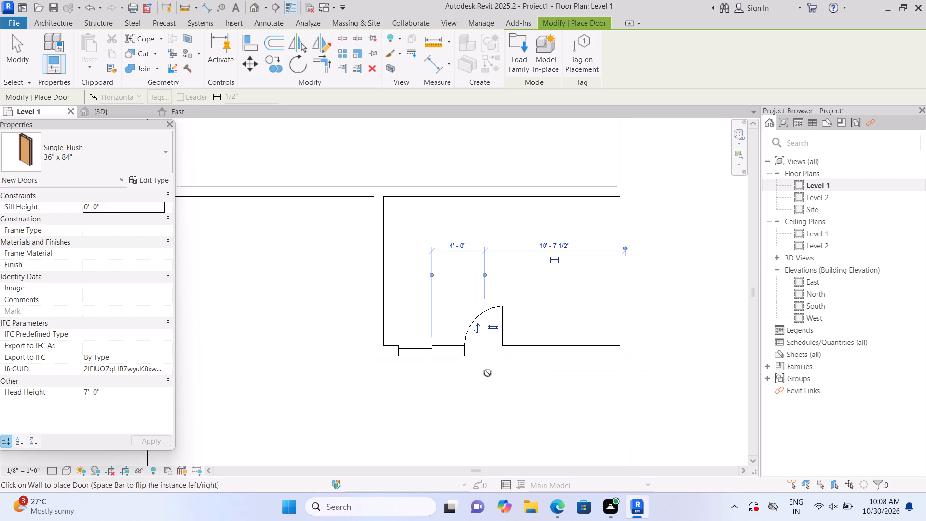
pyautogui.press('Escape')
pyautogui.press('Escape')
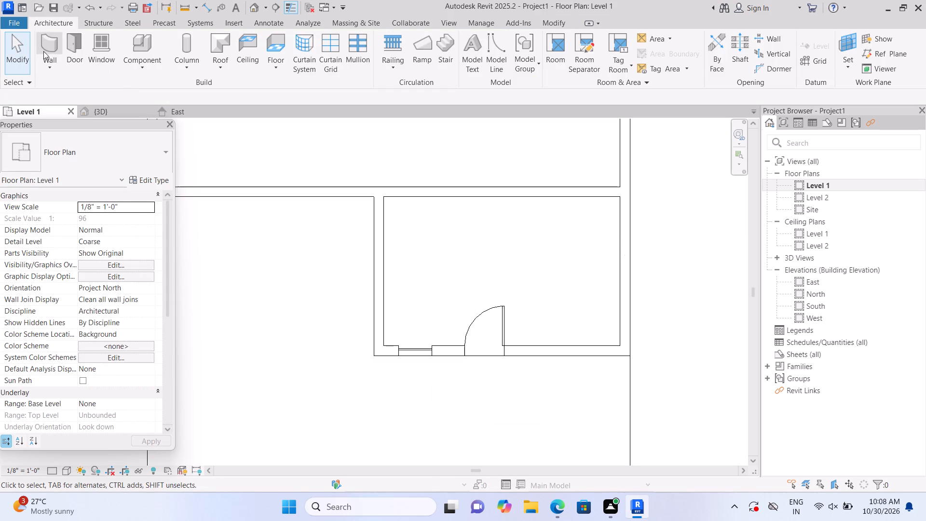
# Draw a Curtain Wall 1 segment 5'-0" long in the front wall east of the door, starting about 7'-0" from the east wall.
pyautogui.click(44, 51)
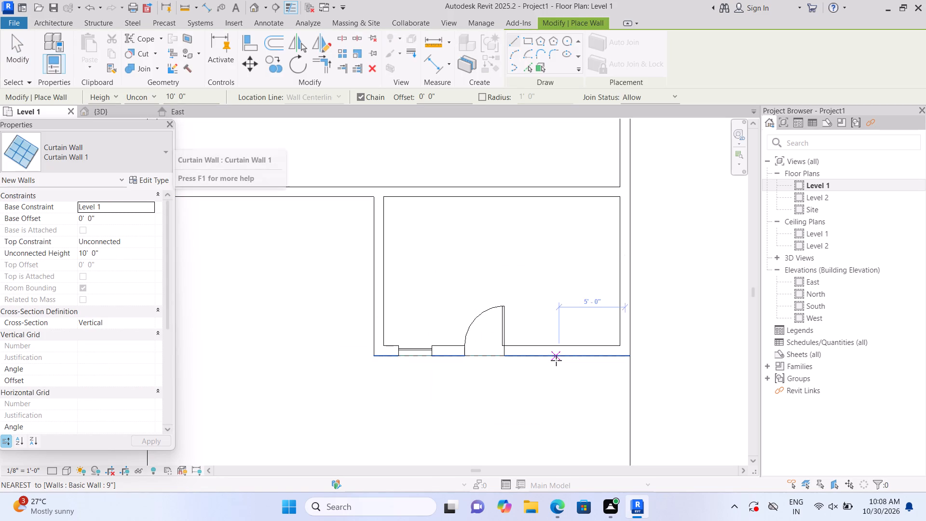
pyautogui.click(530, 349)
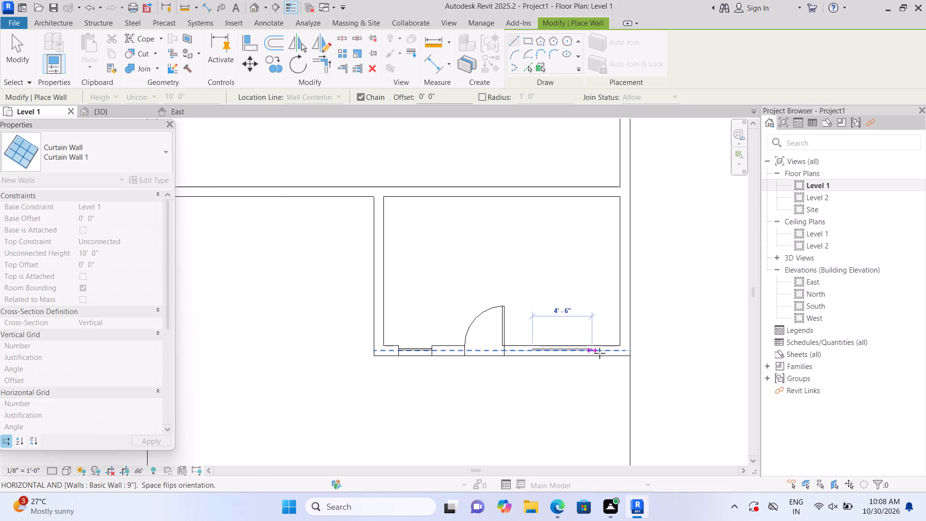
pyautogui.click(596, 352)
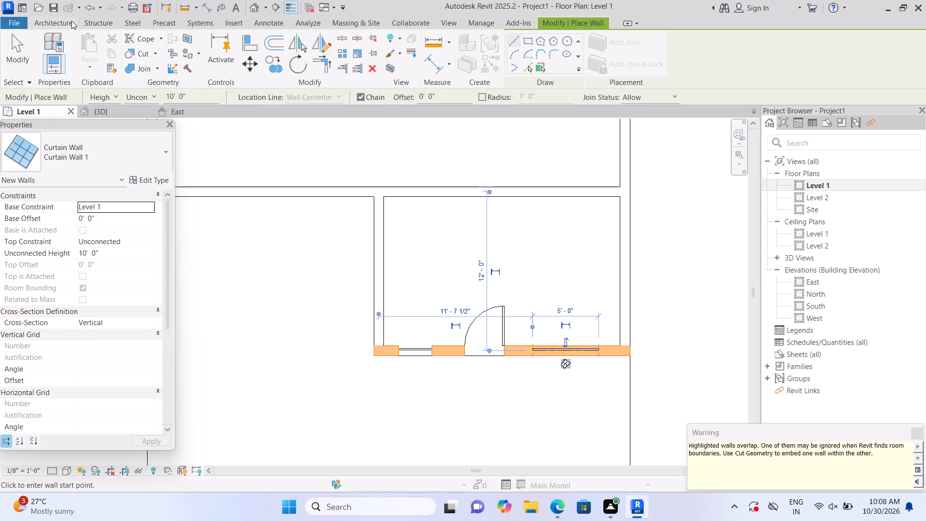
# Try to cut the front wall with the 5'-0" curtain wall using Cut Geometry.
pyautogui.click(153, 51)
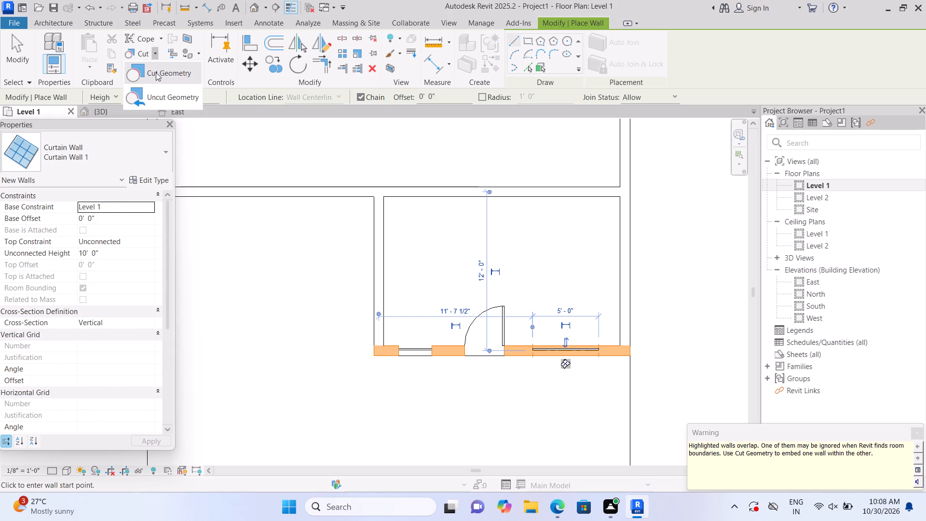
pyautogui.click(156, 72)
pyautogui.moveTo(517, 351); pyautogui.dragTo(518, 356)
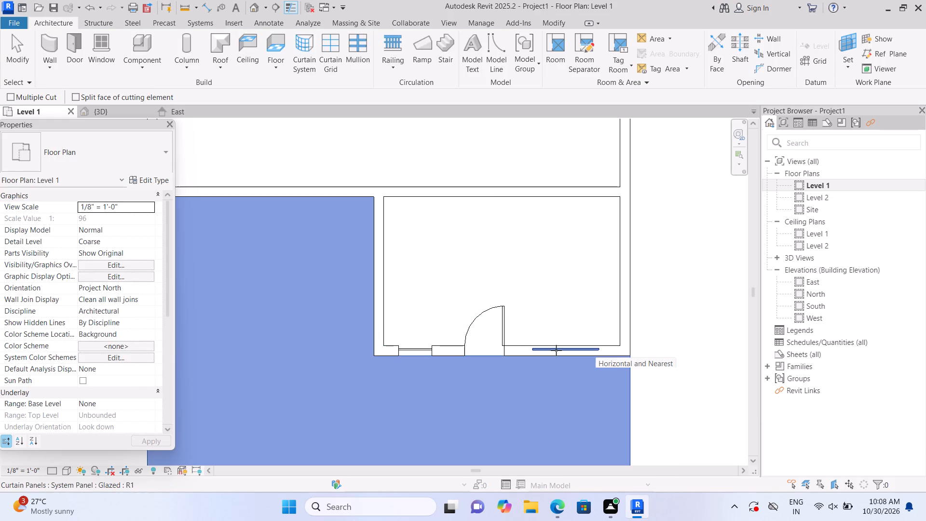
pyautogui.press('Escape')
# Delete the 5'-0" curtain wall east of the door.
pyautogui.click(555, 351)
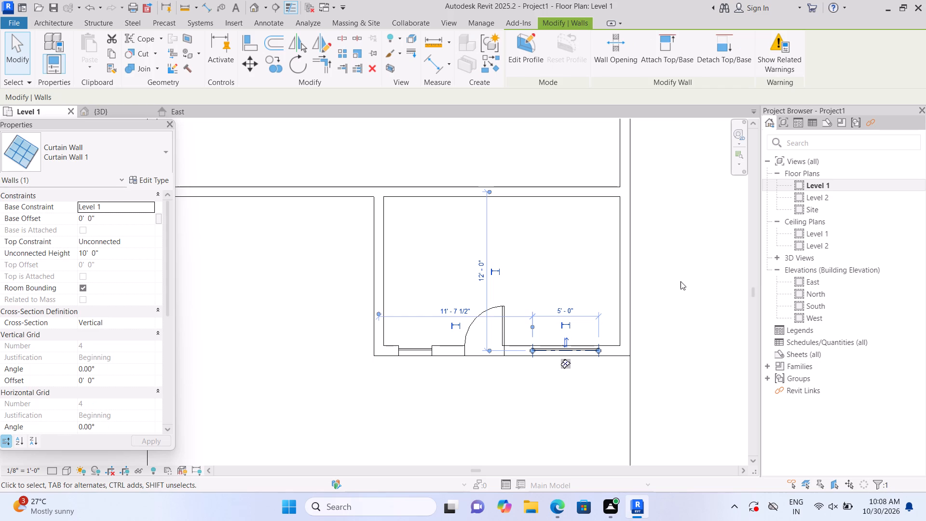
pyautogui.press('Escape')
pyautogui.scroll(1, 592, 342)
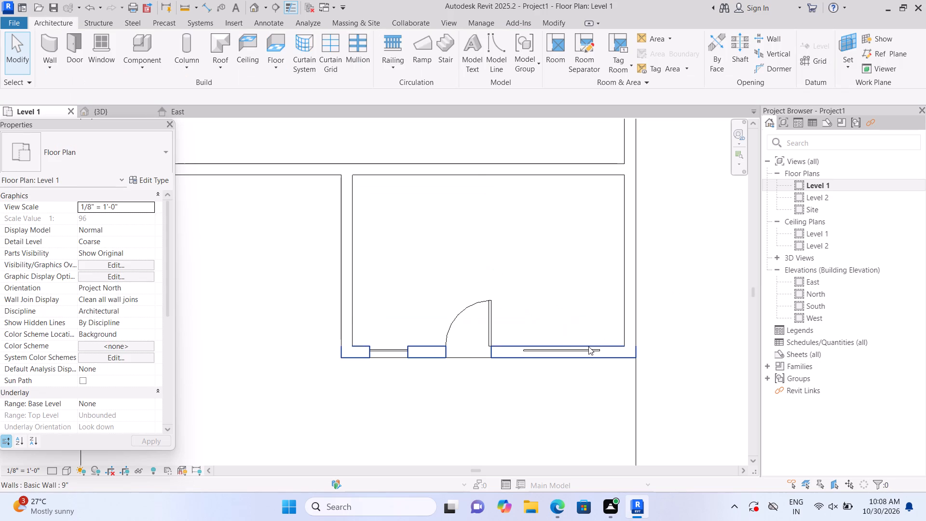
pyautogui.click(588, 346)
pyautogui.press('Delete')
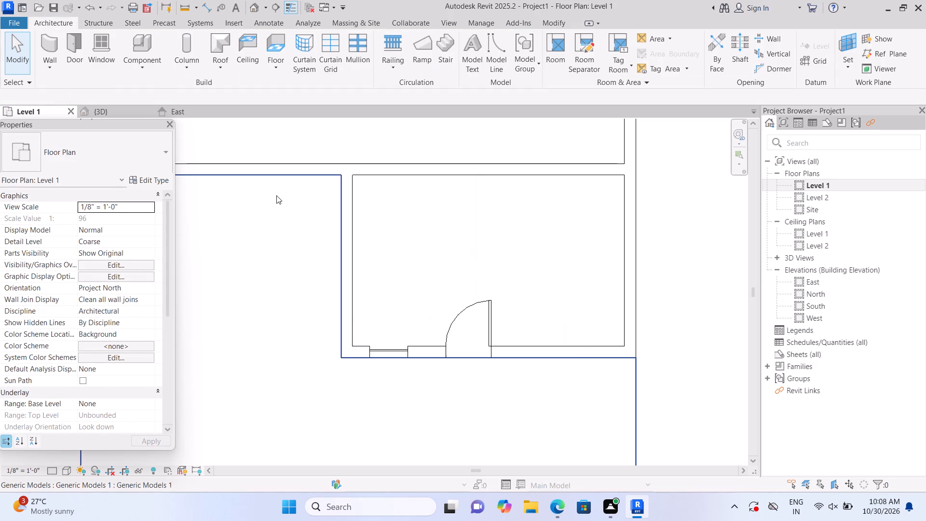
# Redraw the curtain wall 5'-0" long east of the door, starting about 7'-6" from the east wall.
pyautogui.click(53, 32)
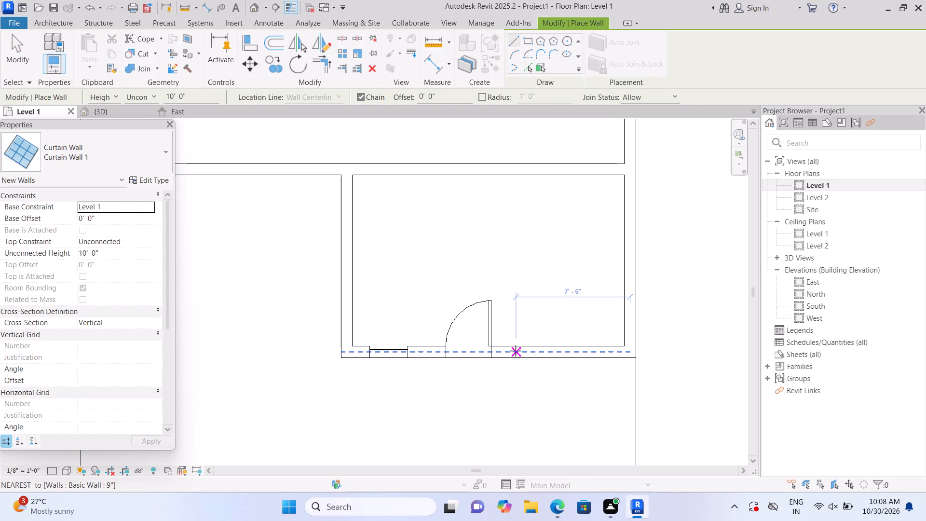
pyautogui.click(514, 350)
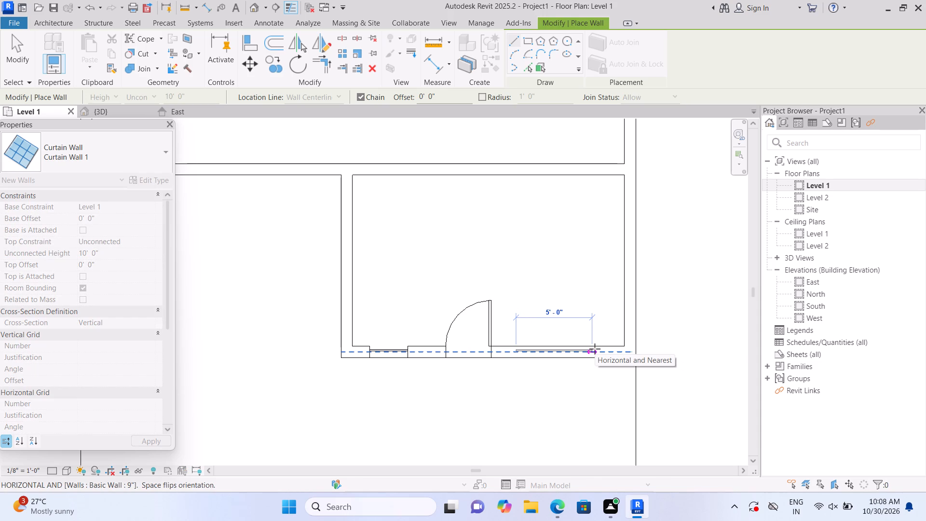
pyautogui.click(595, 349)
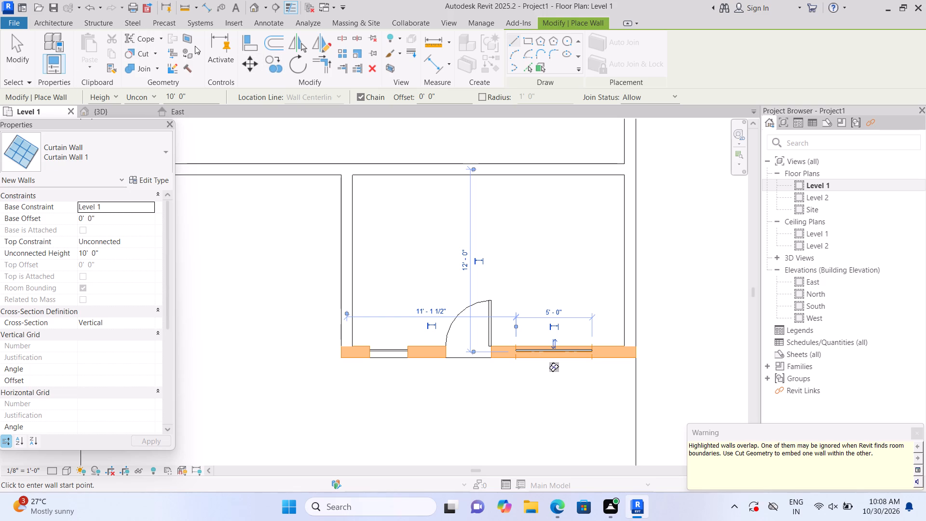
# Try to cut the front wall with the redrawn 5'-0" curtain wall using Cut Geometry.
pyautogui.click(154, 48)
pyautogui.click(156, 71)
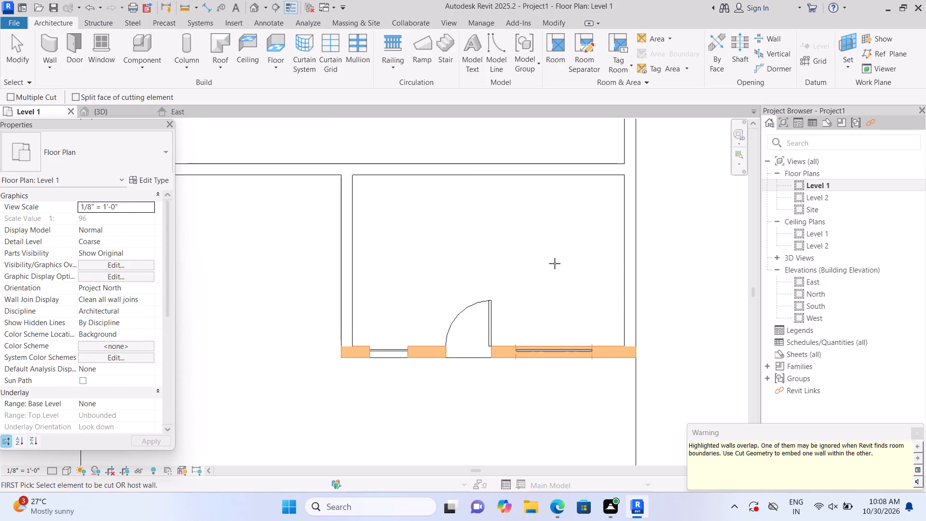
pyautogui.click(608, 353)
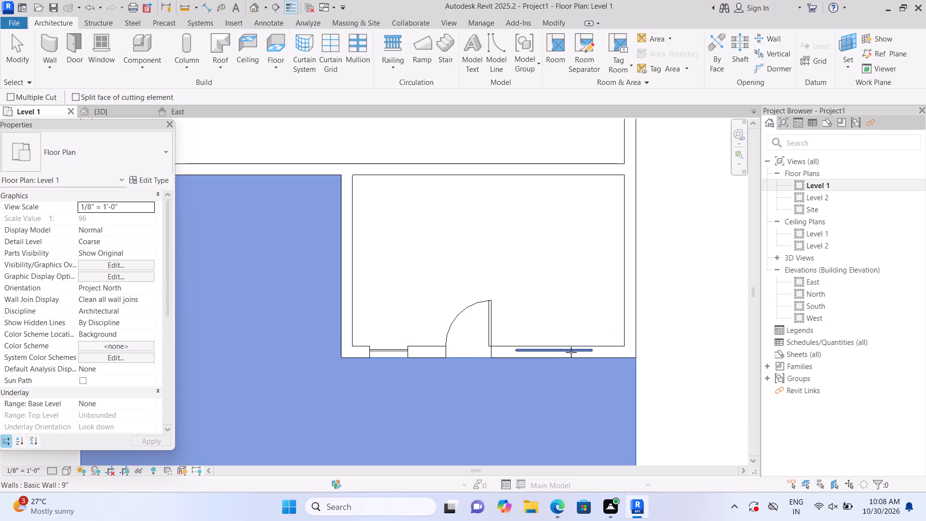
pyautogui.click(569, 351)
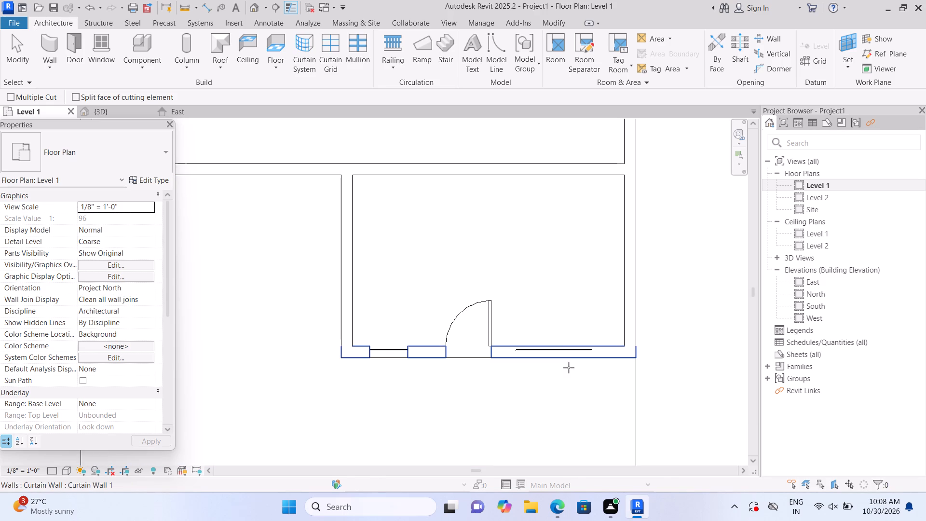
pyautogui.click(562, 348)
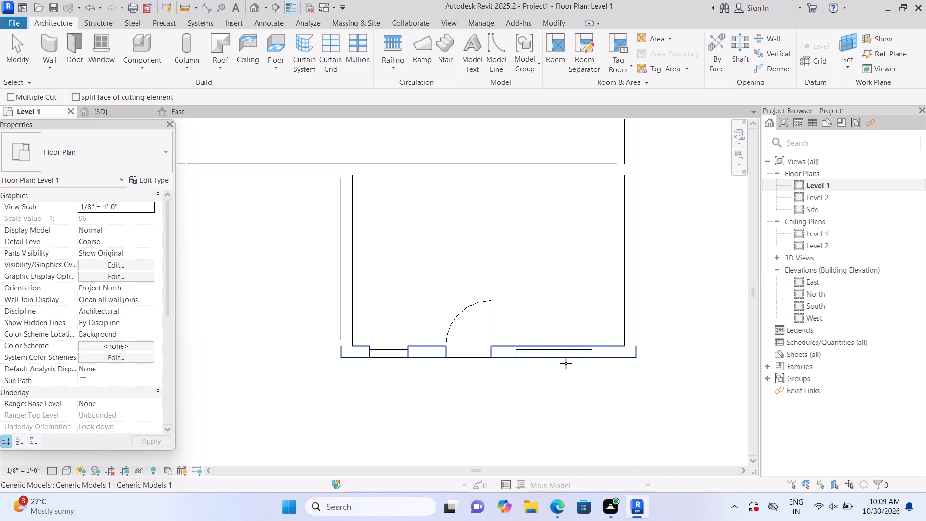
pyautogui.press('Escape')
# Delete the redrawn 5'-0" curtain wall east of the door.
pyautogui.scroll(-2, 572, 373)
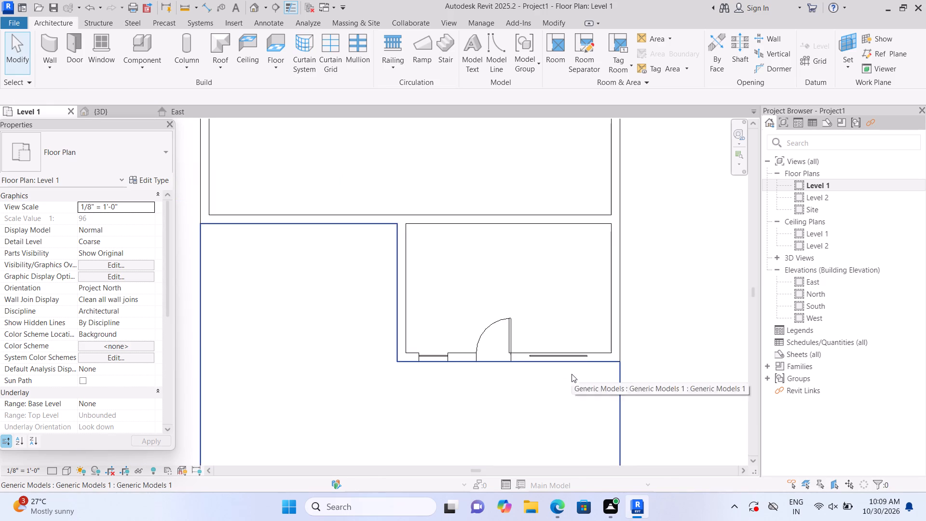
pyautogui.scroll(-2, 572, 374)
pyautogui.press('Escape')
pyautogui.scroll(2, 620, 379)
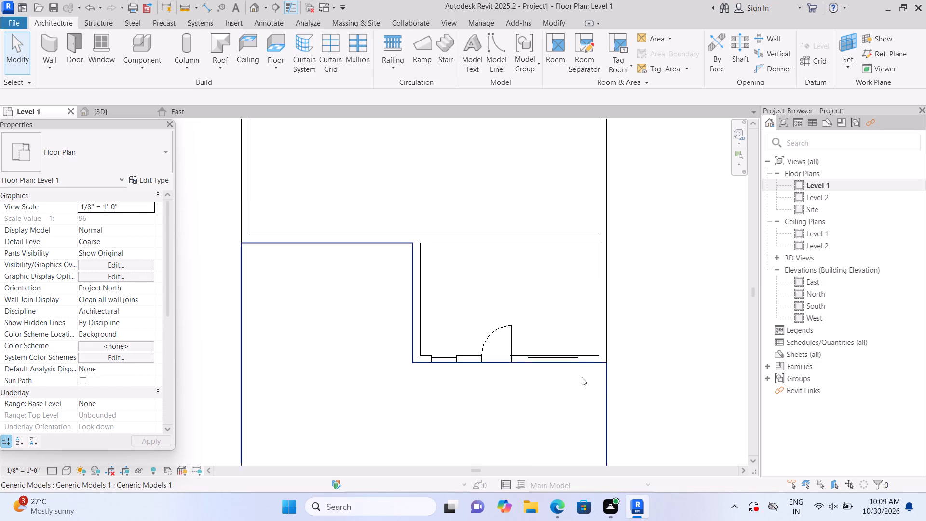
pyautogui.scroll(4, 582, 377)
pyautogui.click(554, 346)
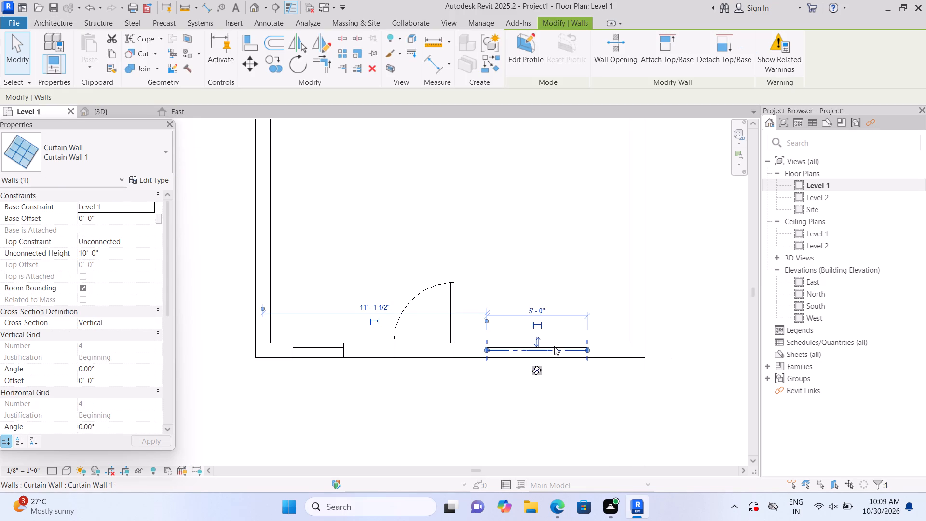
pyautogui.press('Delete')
# Draw a Curtain Wall 1 segment 5'-0" long in the front wall between the door and the east wall.
pyautogui.scroll(-8, 554, 346)
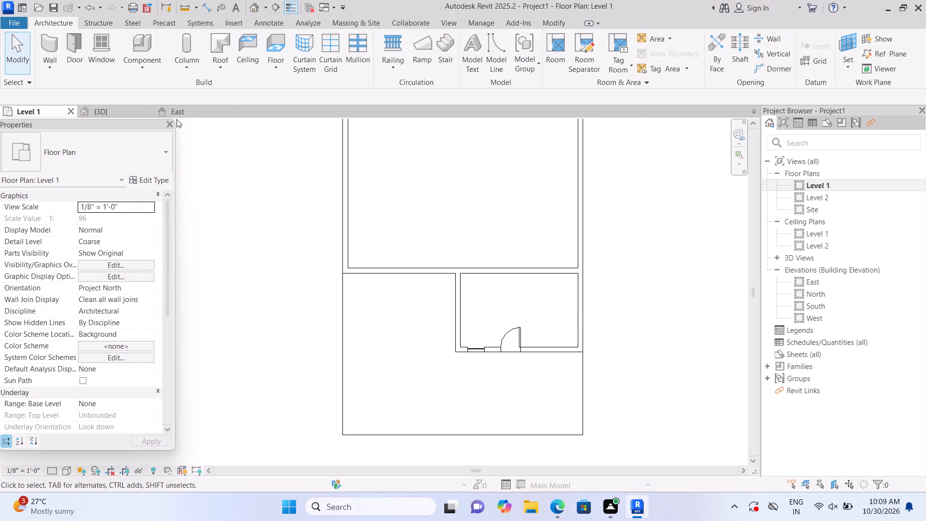
pyautogui.click(50, 40)
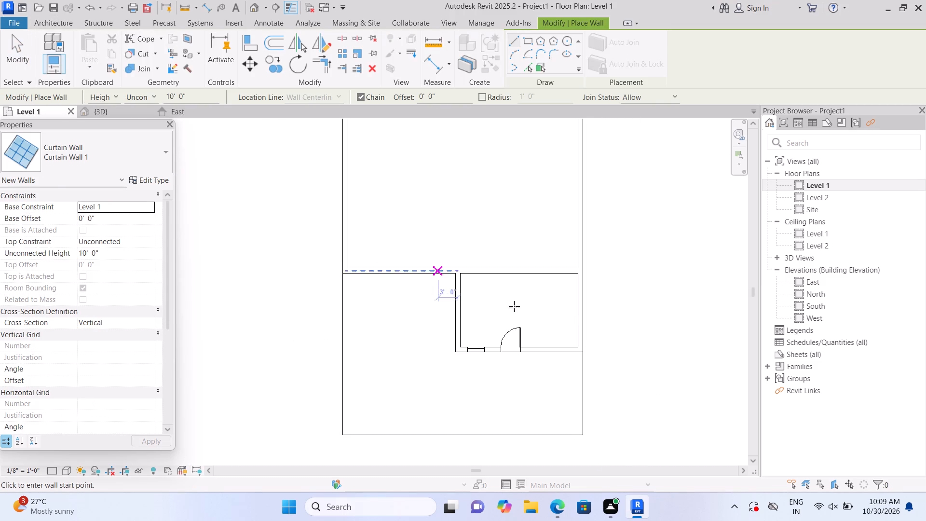
pyautogui.scroll(2, 554, 347)
pyautogui.scroll(-2, 555, 352)
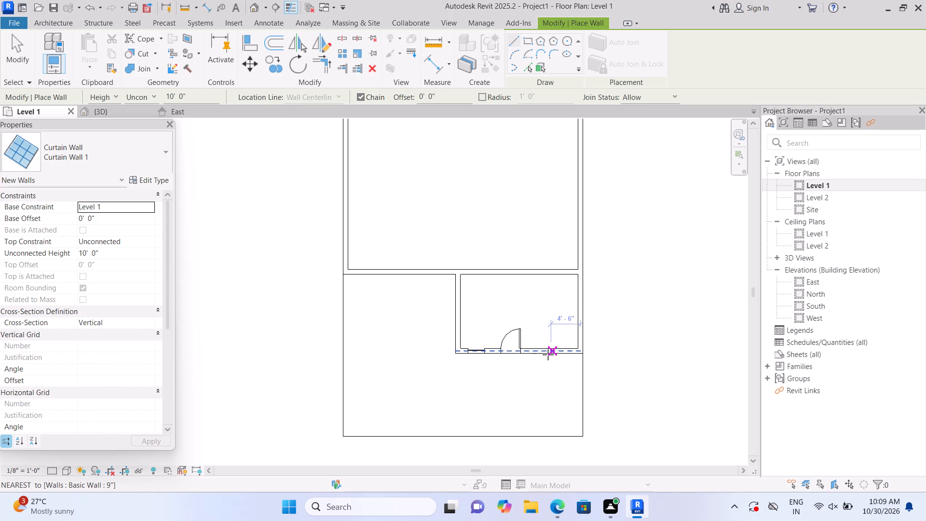
pyautogui.click(531, 352)
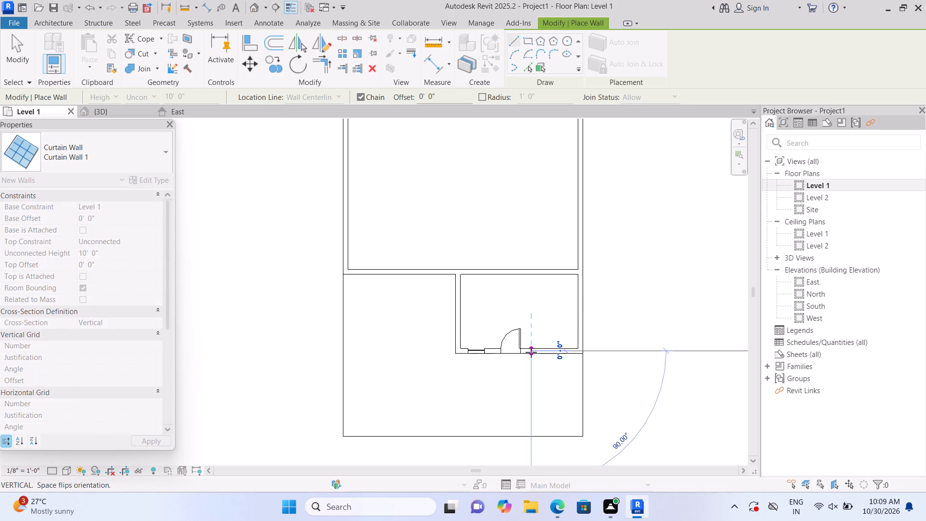
pyautogui.click(566, 352)
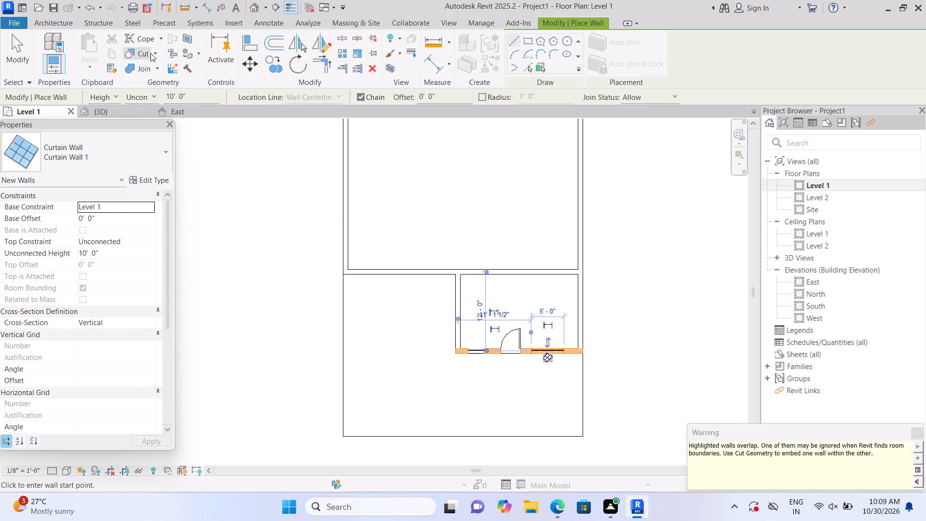
# Embed the 5'-0" curtain wall east of the door in the front wall using Cut Geometry.
pyautogui.click(154, 54)
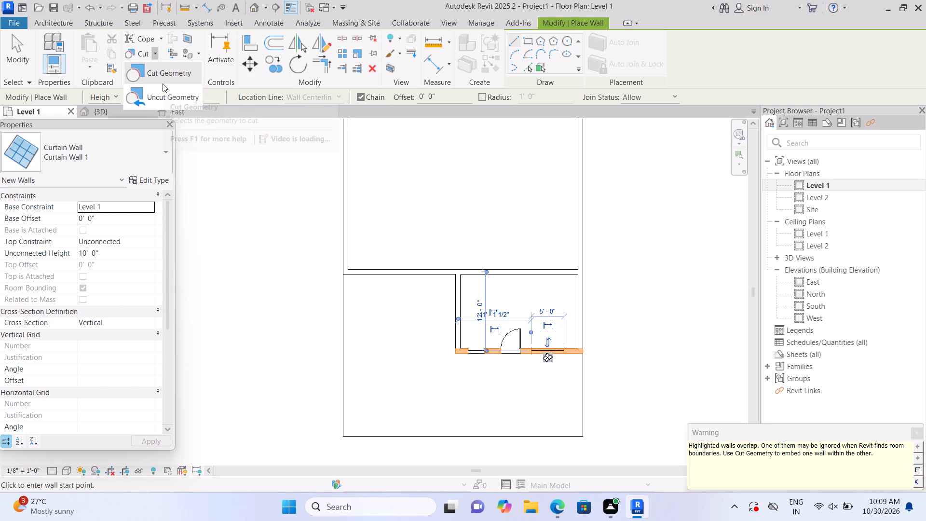
pyautogui.click(163, 83)
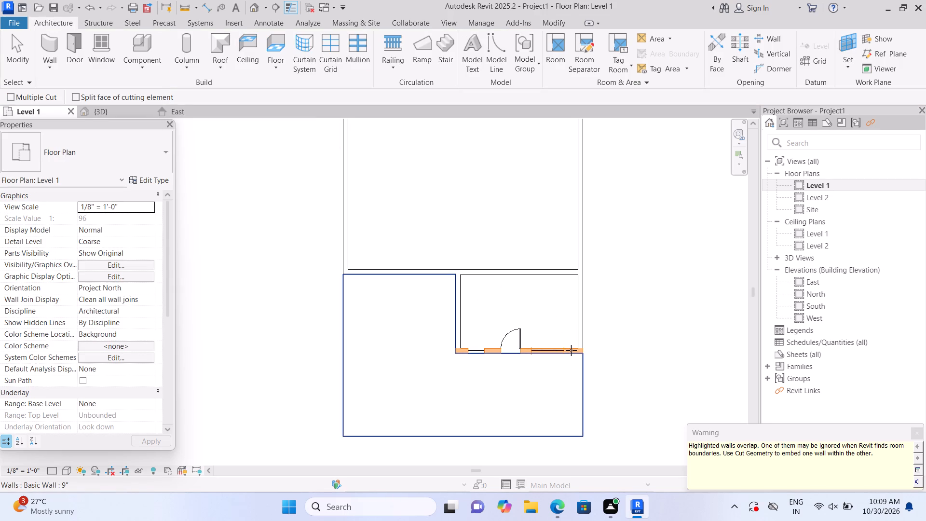
pyautogui.click(571, 347)
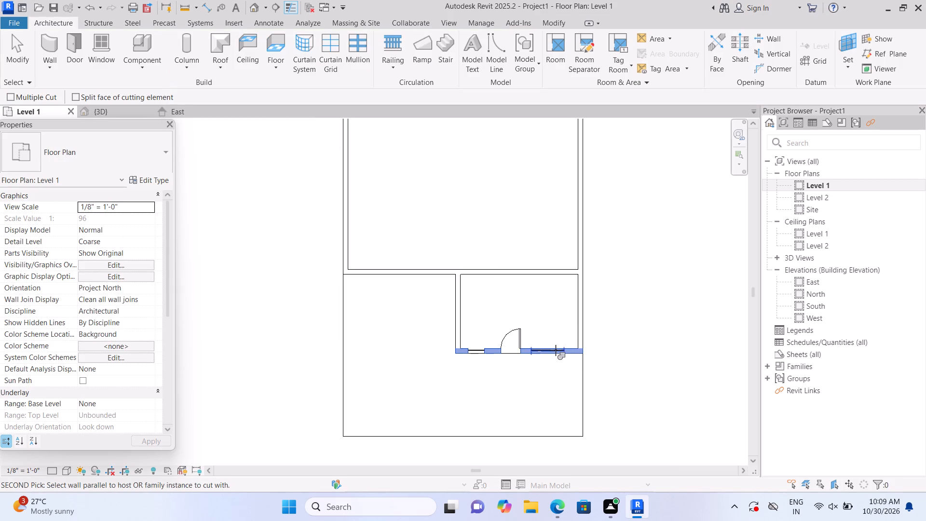
pyautogui.click(556, 350)
pyautogui.scroll(1, 545, 361)
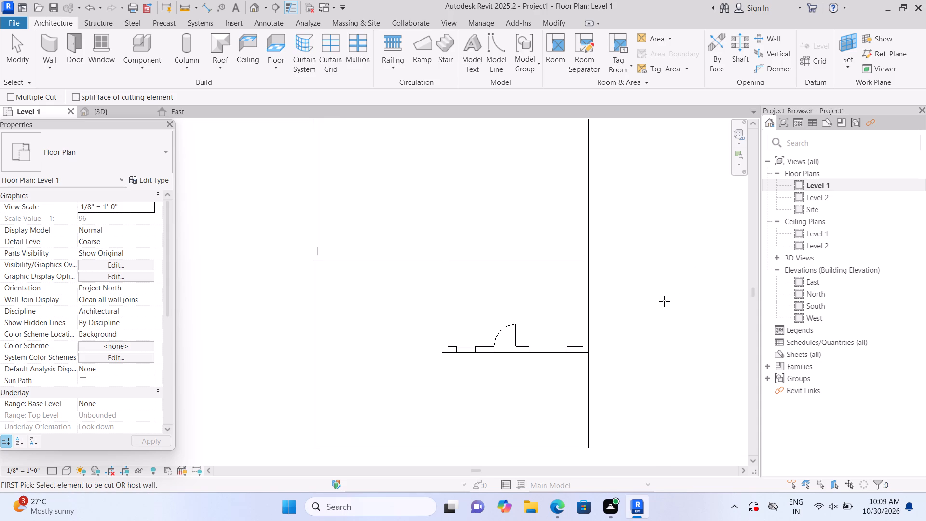
pyautogui.press('Escape')
pyautogui.scroll(-2, 572, 348)
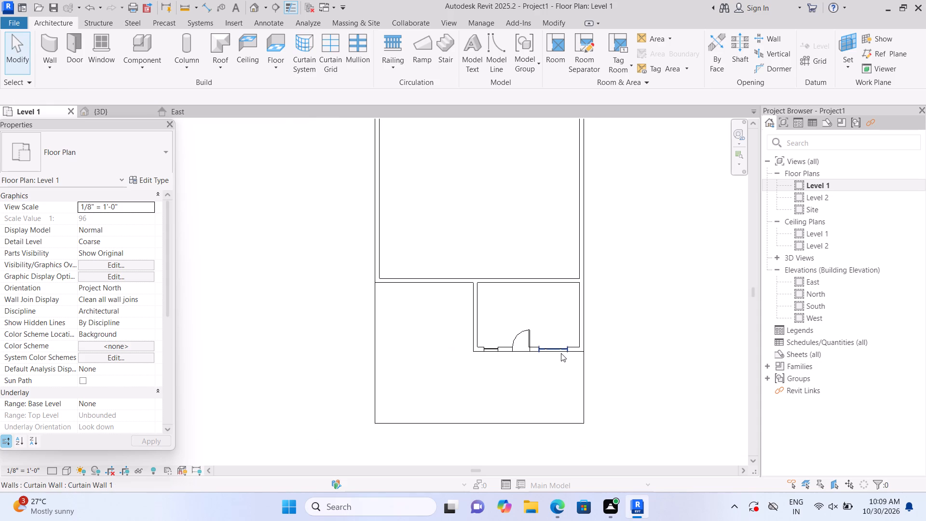
pyautogui.scroll(9, 561, 353)
pyautogui.scroll(-2, 560, 355)
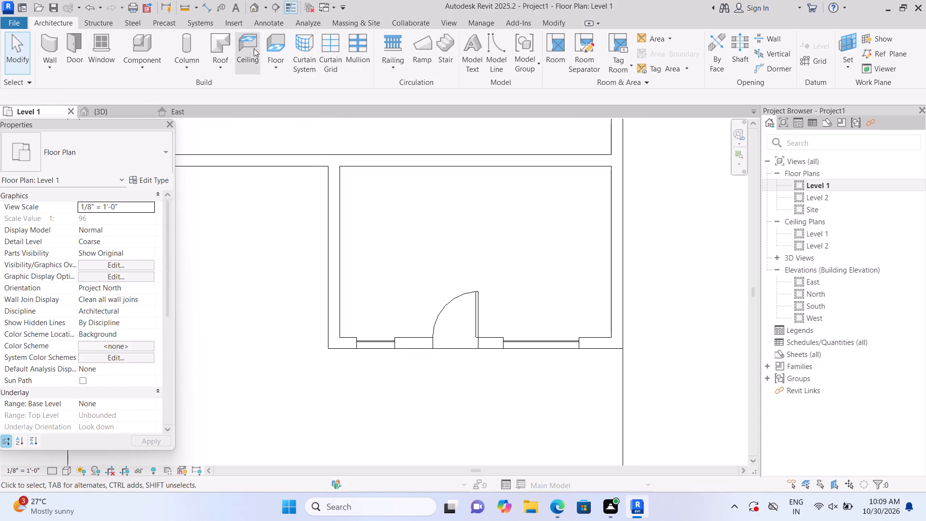
# In the 3D view, shrink the curtain wall west of the door to window size, raising its base to about 4'-11" and lowering its top.
pyautogui.click(255, 6)
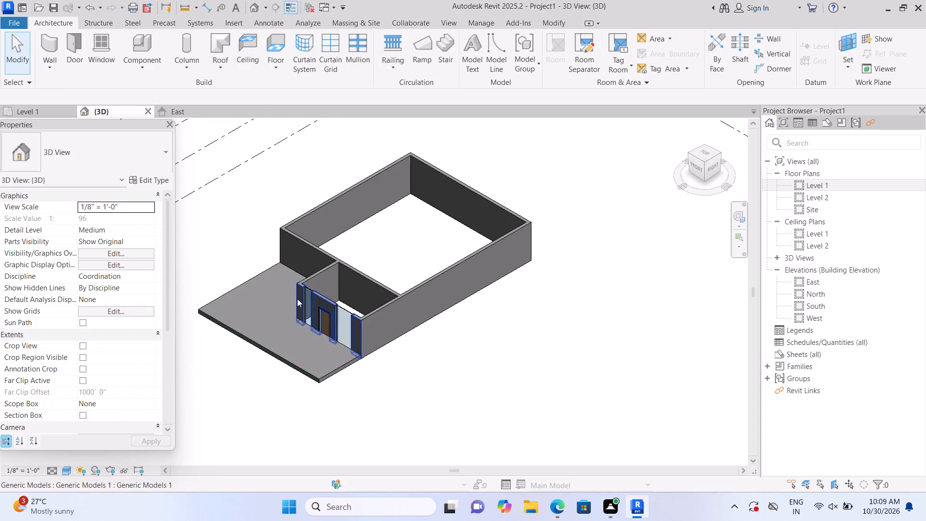
pyautogui.scroll(1, 298, 301)
pyautogui.scroll(5, 367, 361)
pyautogui.moveTo(560, 330); pyautogui.dragTo(618, 342, button='middle')
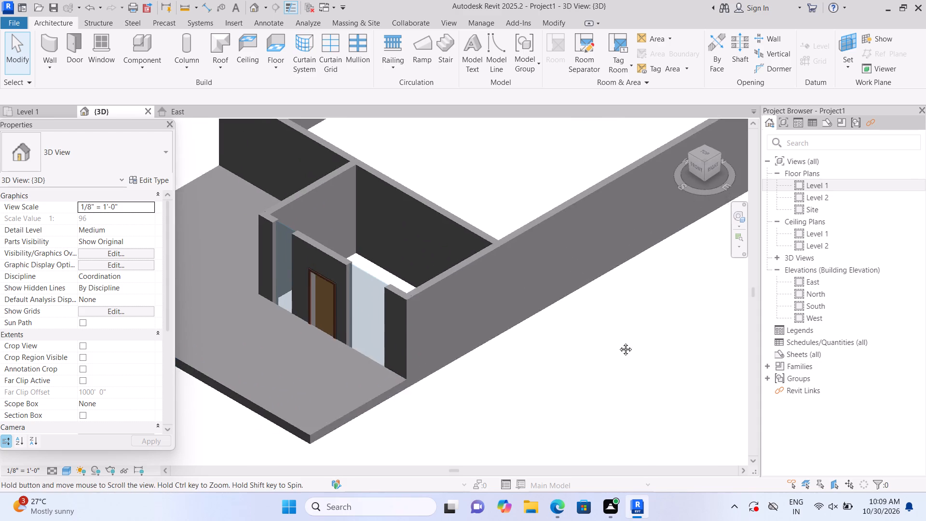
pyautogui.moveTo(618, 342); pyautogui.dragTo(642, 356, button='middle')
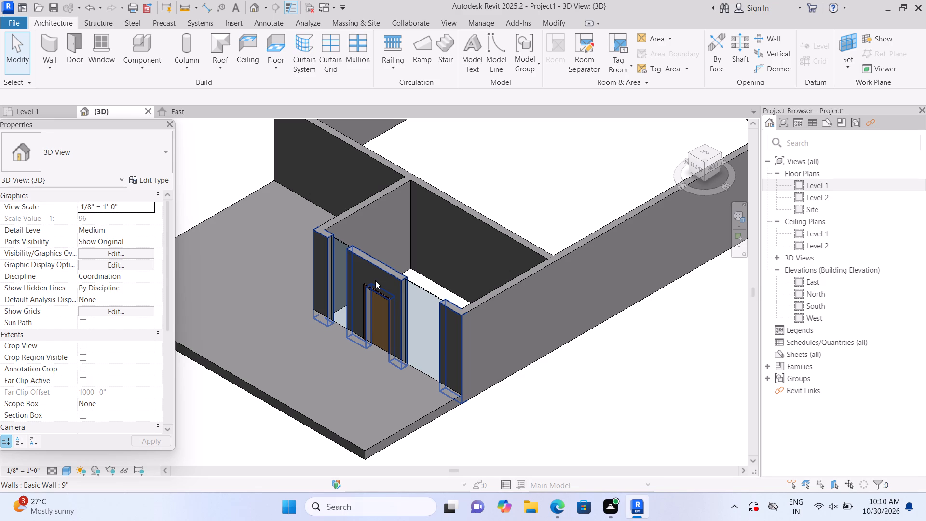
pyautogui.scroll(2, 383, 274)
pyautogui.scroll(2, 330, 253)
pyautogui.click(337, 247)
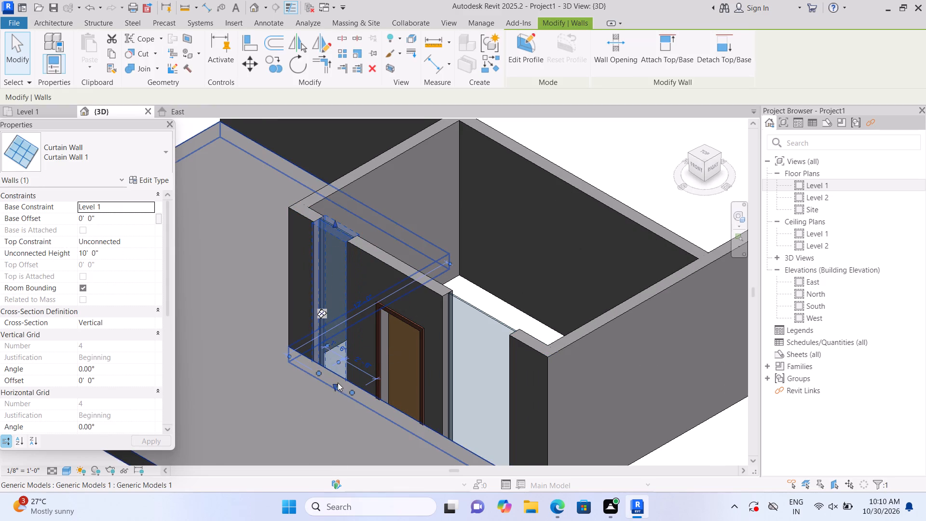
pyautogui.moveTo(336, 384); pyautogui.dragTo(342, 315)
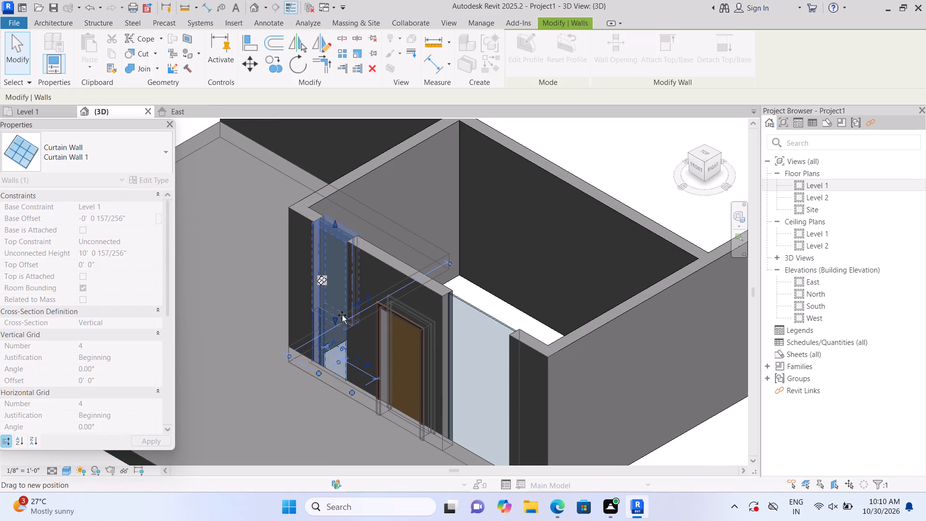
pyautogui.moveTo(342, 315); pyautogui.dragTo(342, 319)
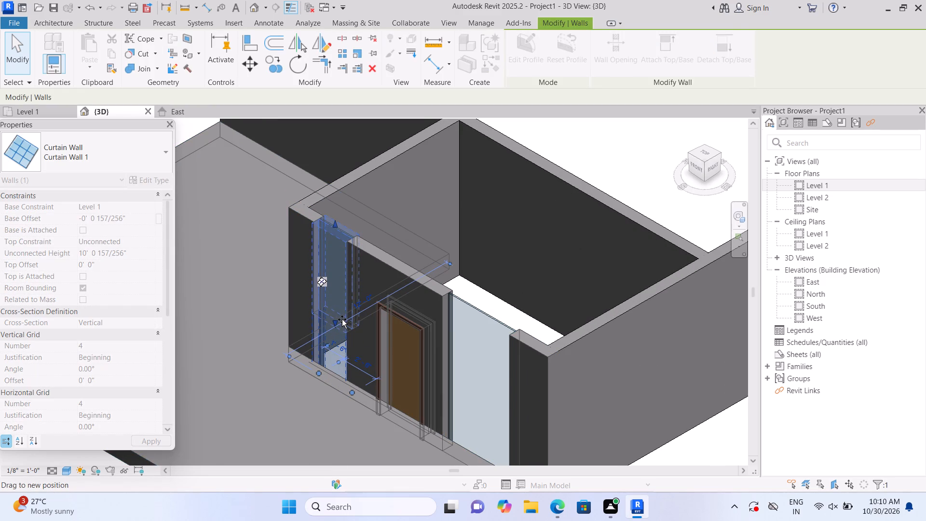
pyautogui.moveTo(342, 319); pyautogui.dragTo(344, 307)
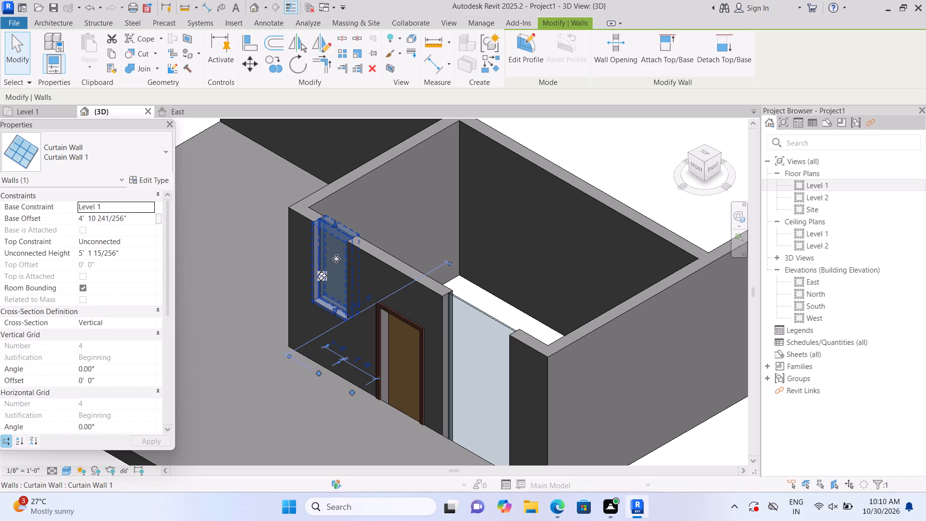
pyautogui.moveTo(335, 222); pyautogui.dragTo(333, 245)
pyautogui.press('Escape')
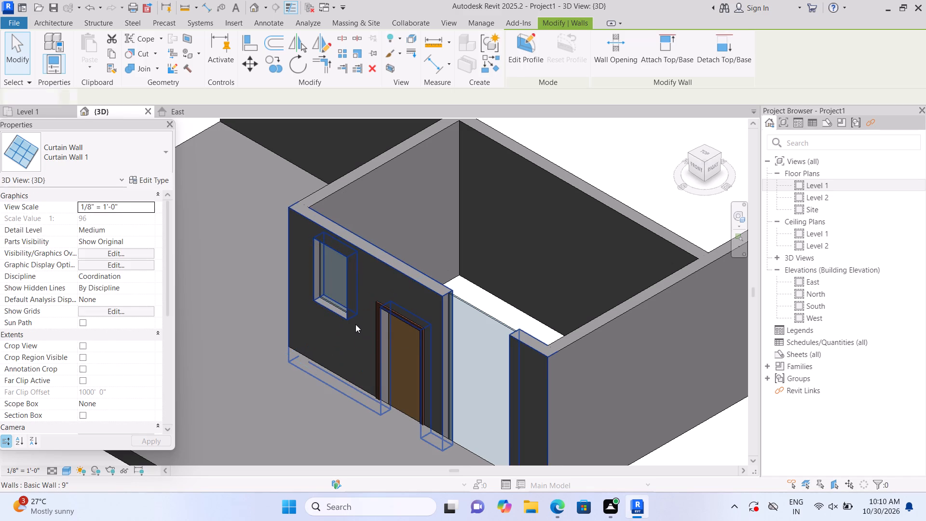
# Select the Single-Flush 36" x 84" door in the front wall.
pyautogui.click(388, 338)
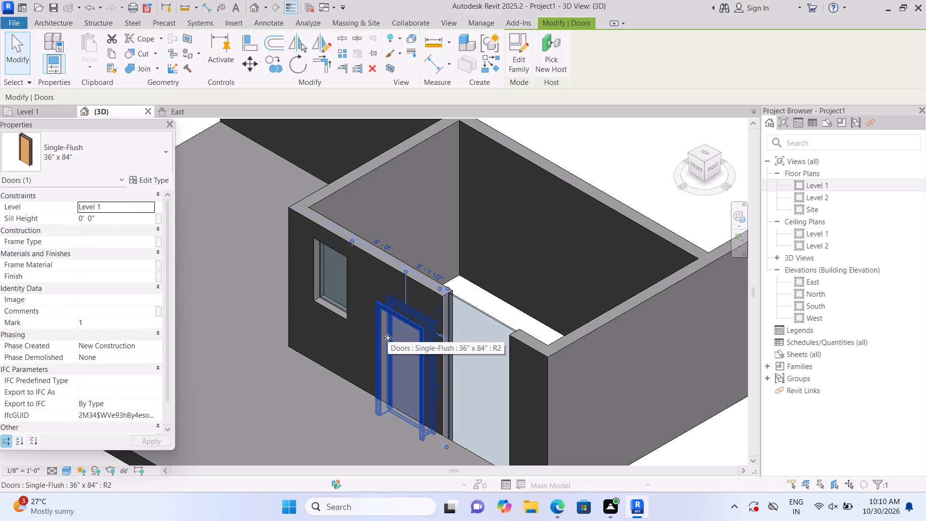
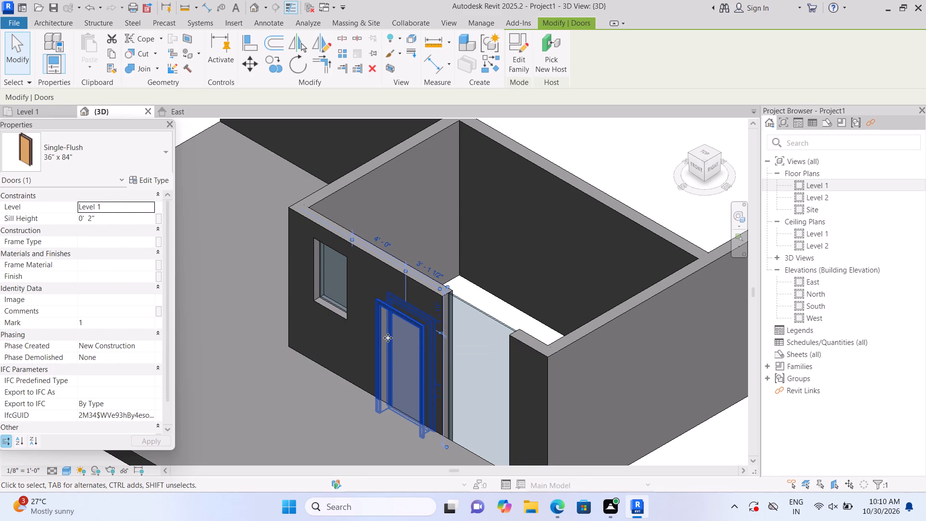
# Raise the front door to a sill height of 1' 2".
pyautogui.press('Up')
pyautogui.press('Up')
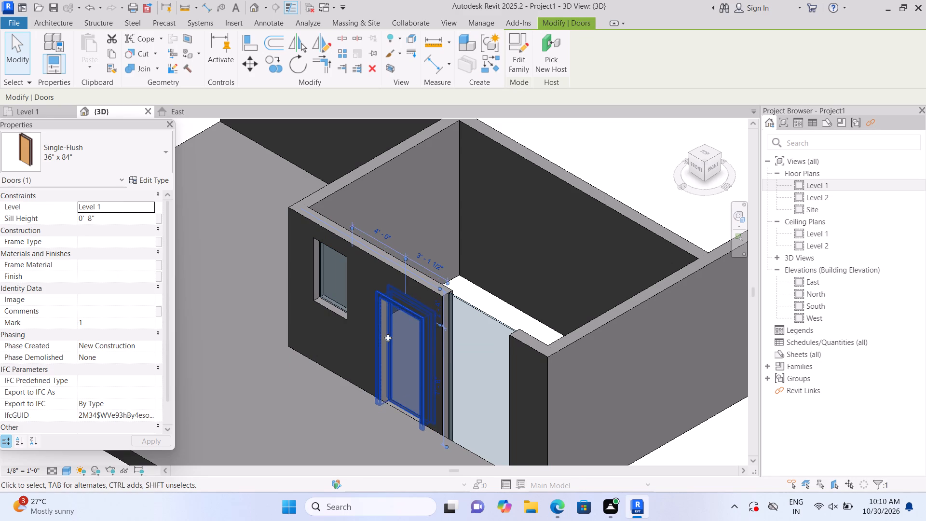
pyautogui.press('Up')
pyautogui.press('Up')
pyautogui.press('Up')
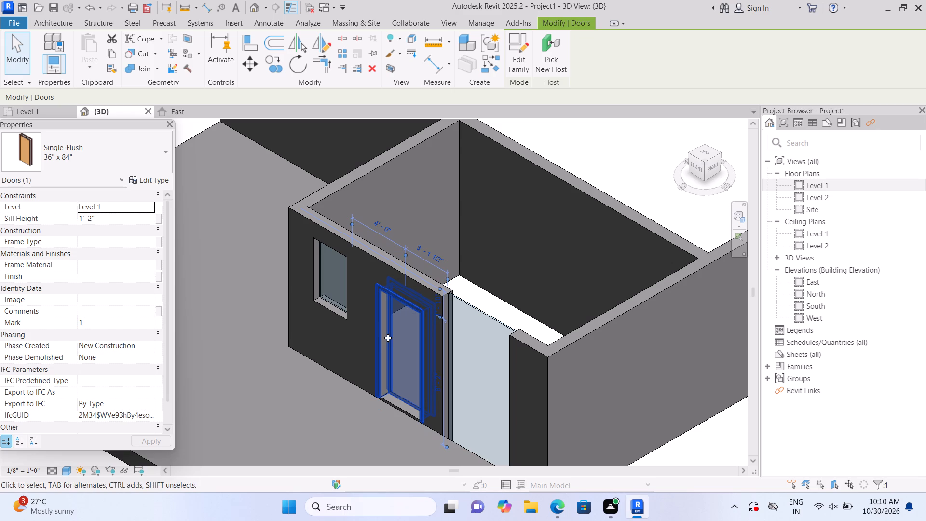
pyautogui.press('Escape')
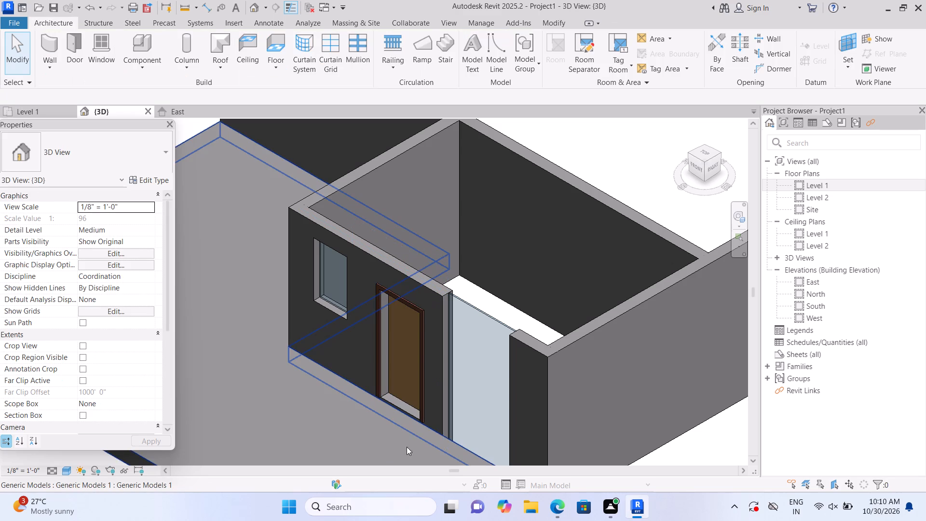
# Shrink the curtain wall east of the door to window size, with its base offset about 3'-7" and height about 4'-9".
pyautogui.click(466, 345)
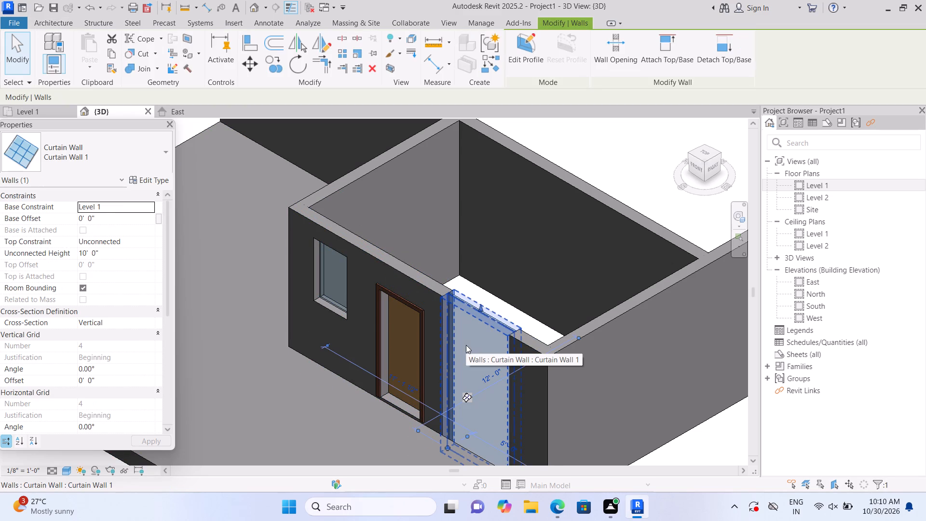
pyautogui.scroll(1, 467, 344)
pyautogui.moveTo(542, 400); pyautogui.dragTo(530, 346, button='middle')
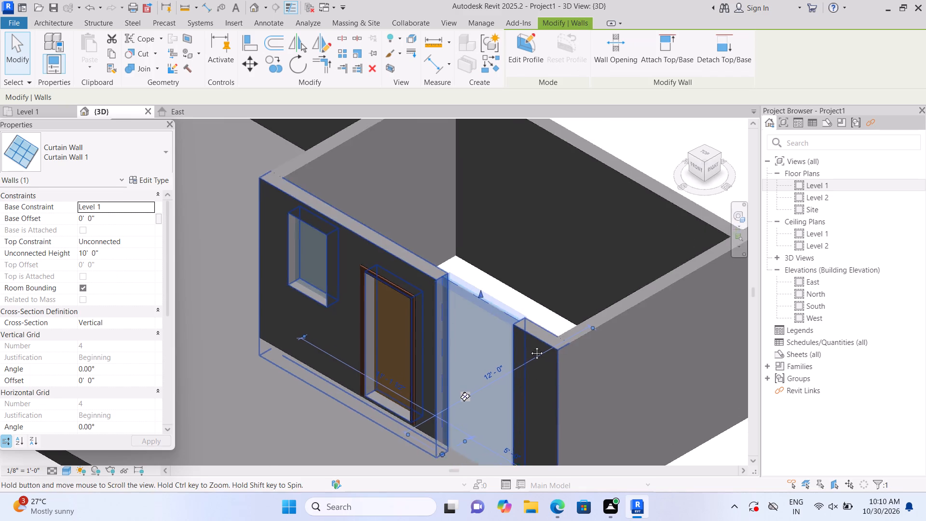
pyautogui.moveTo(530, 346); pyautogui.dragTo(515, 272, button='middle')
pyautogui.moveTo(456, 359); pyautogui.dragTo(457, 352)
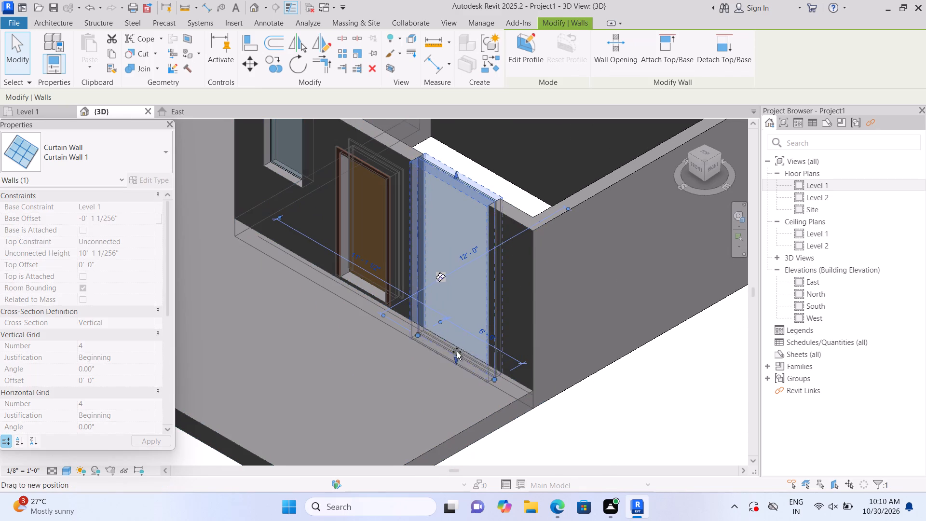
pyautogui.moveTo(457, 352); pyautogui.dragTo(462, 282)
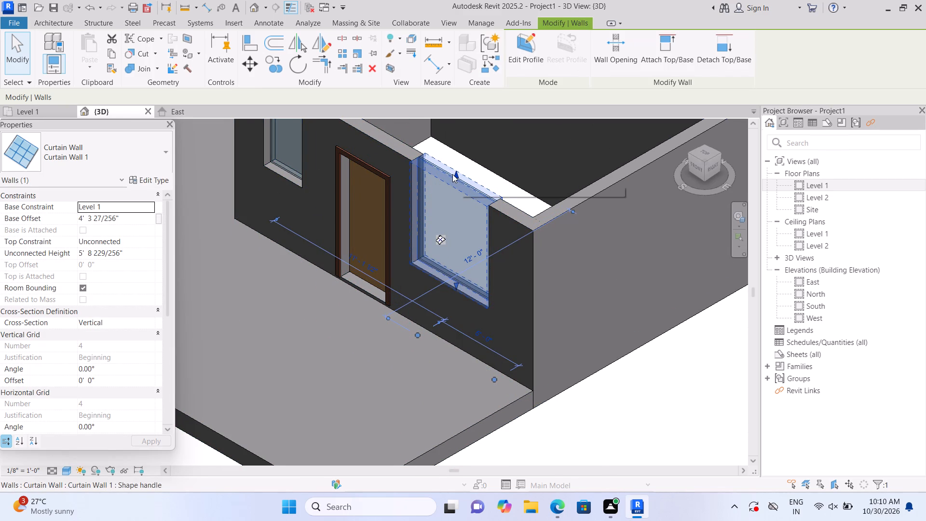
pyautogui.moveTo(455, 174); pyautogui.dragTo(456, 205)
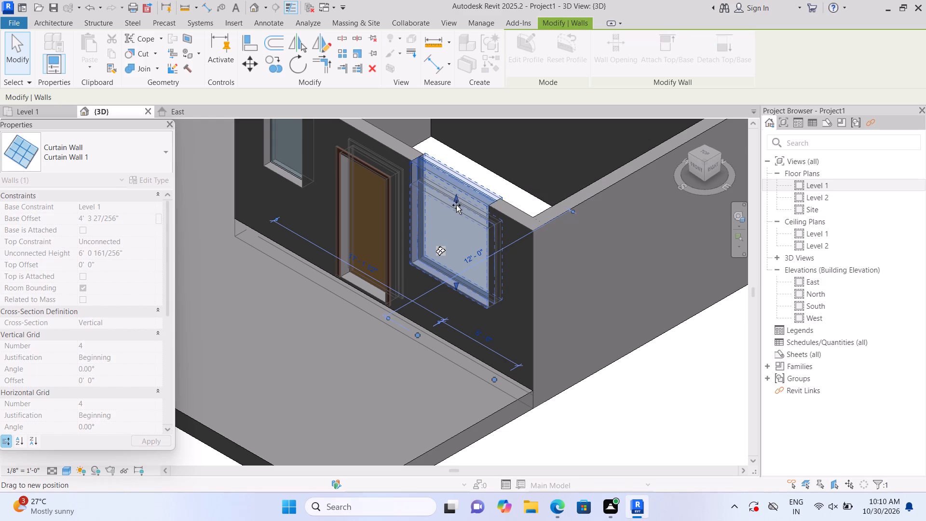
pyautogui.moveTo(456, 205); pyautogui.dragTo(457, 209)
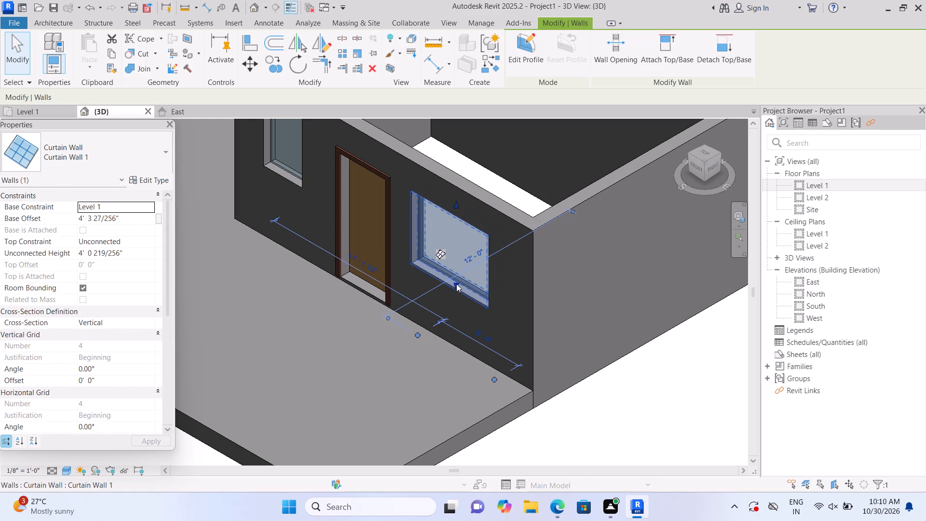
pyautogui.moveTo(455, 282); pyautogui.dragTo(461, 294)
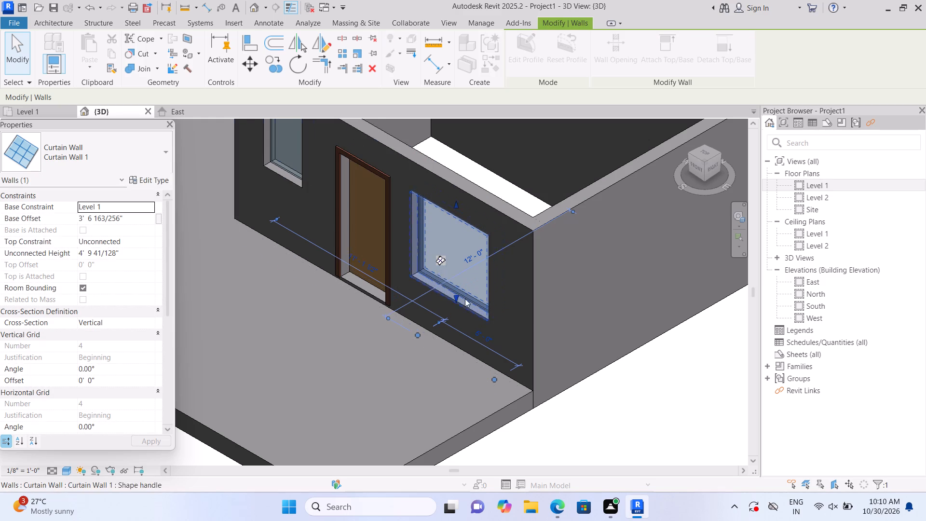
pyautogui.click(603, 405)
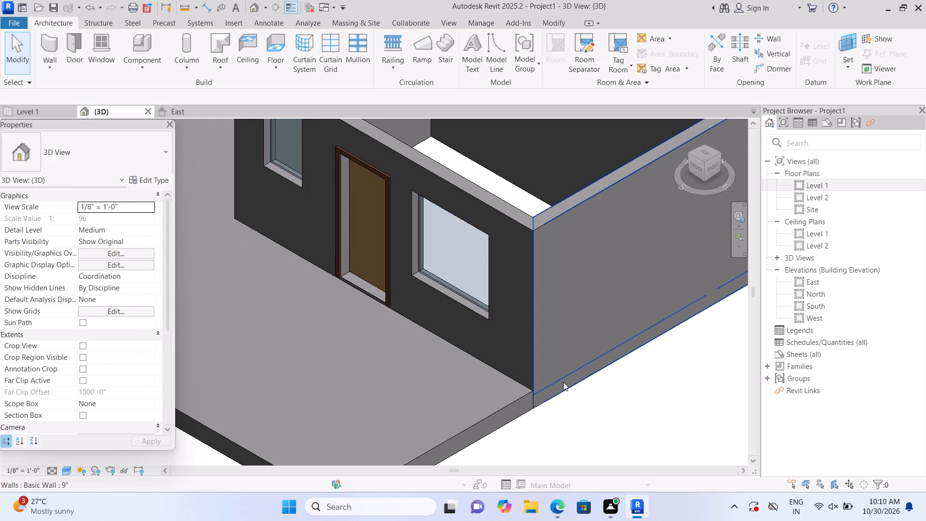
# Add a vertical curtain grid line at the middle of the east window, 2'-6" from each side.
pyautogui.click(327, 67)
pyautogui.click(459, 239)
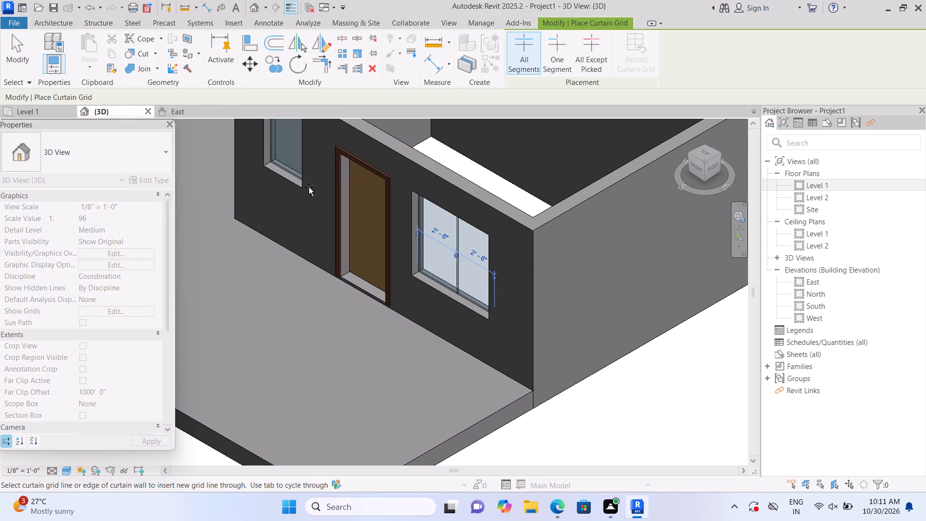
pyautogui.press('Escape')
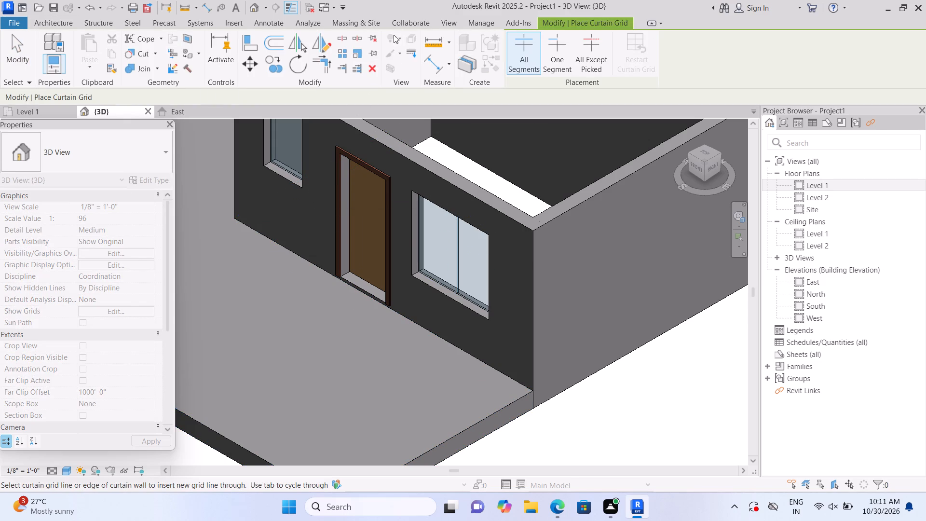
# Place 2.5" x 5" rectangular mullions on the east window's central grid line and its side, bottom and top edges.
pyautogui.click(63, 21)
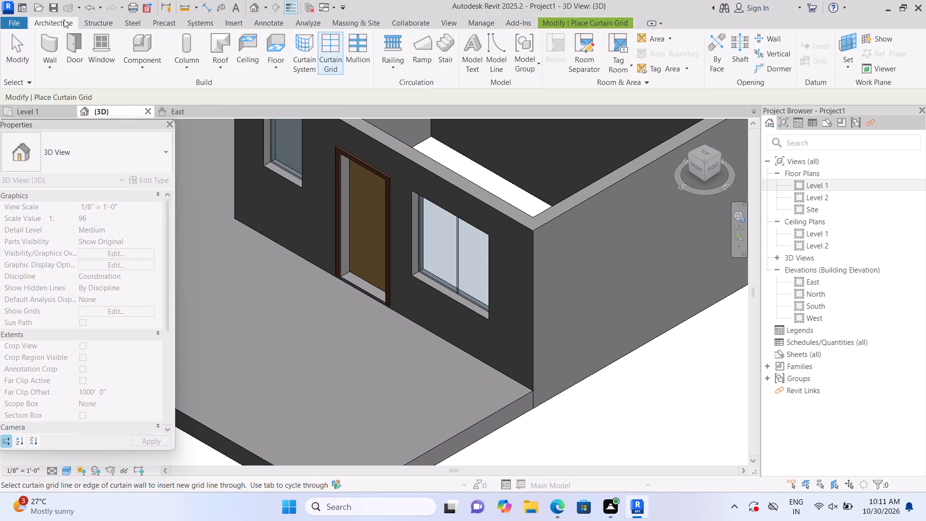
pyautogui.click(351, 55)
pyautogui.click(449, 229)
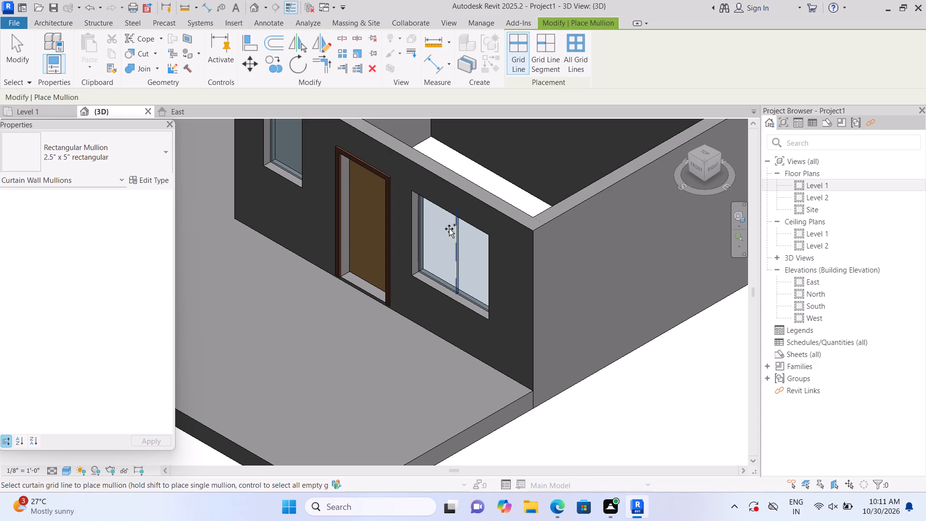
pyautogui.click(426, 228)
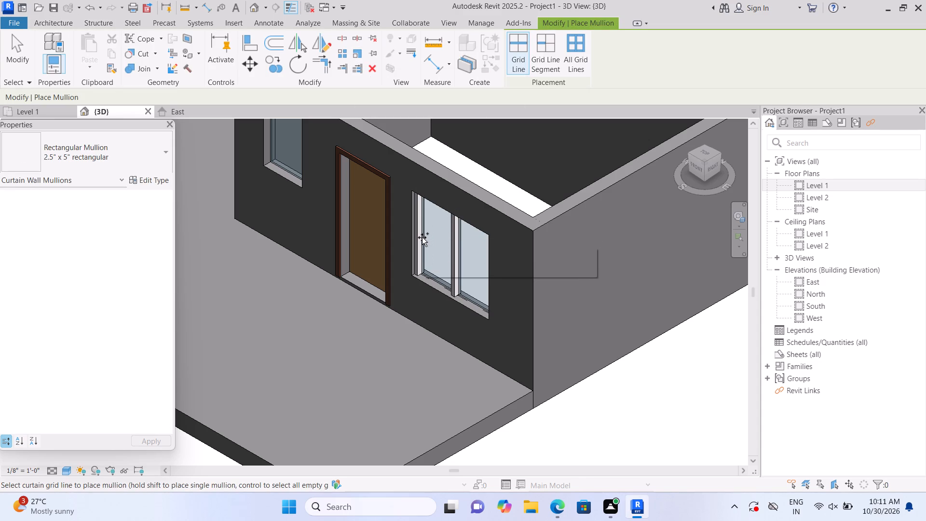
pyautogui.click(431, 274)
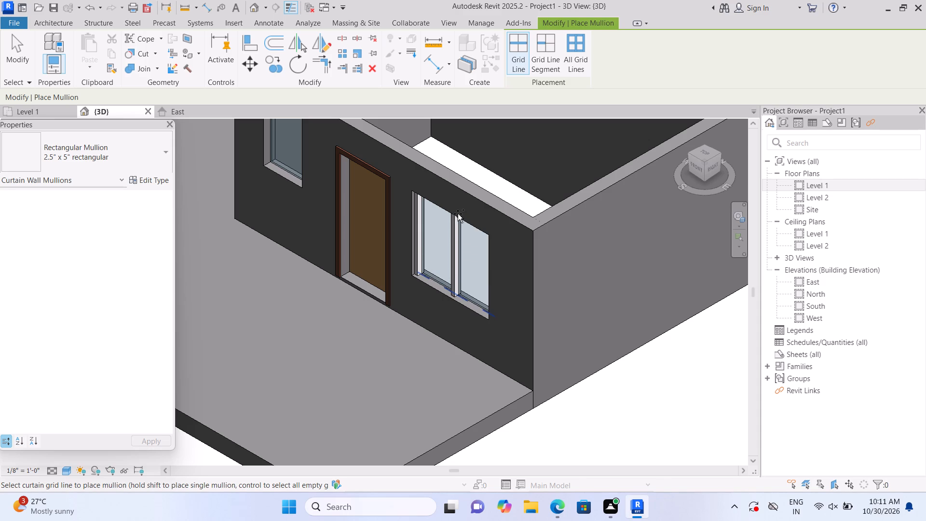
pyautogui.scroll(2, 455, 219)
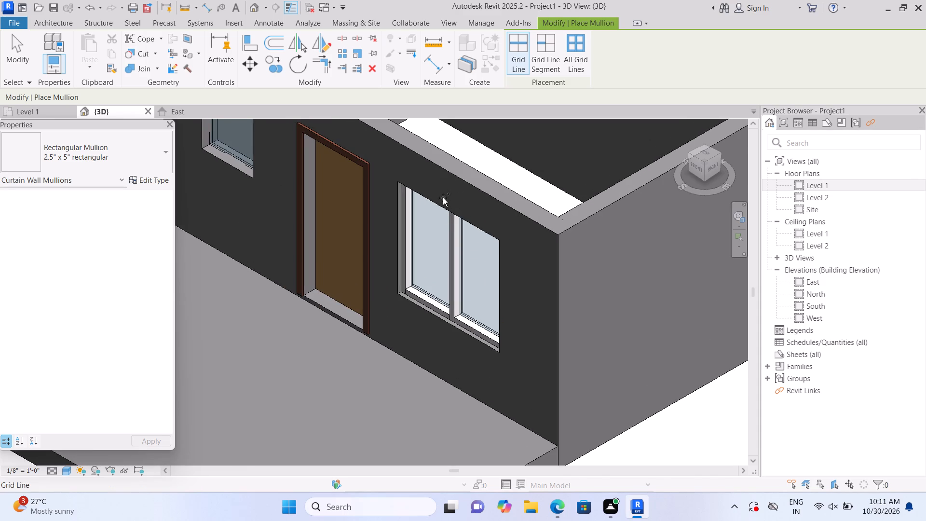
pyautogui.click(439, 214)
pyautogui.click(495, 298)
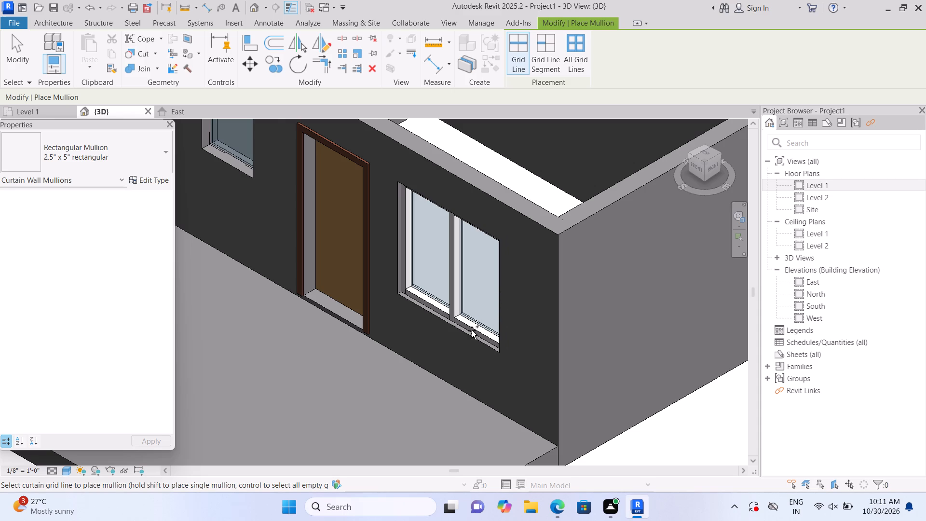
# Place 2.5" x 5" rectangular mullions on the side, bottom and top edges of the window west of the door.
pyautogui.scroll(-2, 472, 331)
pyautogui.moveTo(247, 277); pyautogui.dragTo(342, 409, button='middle')
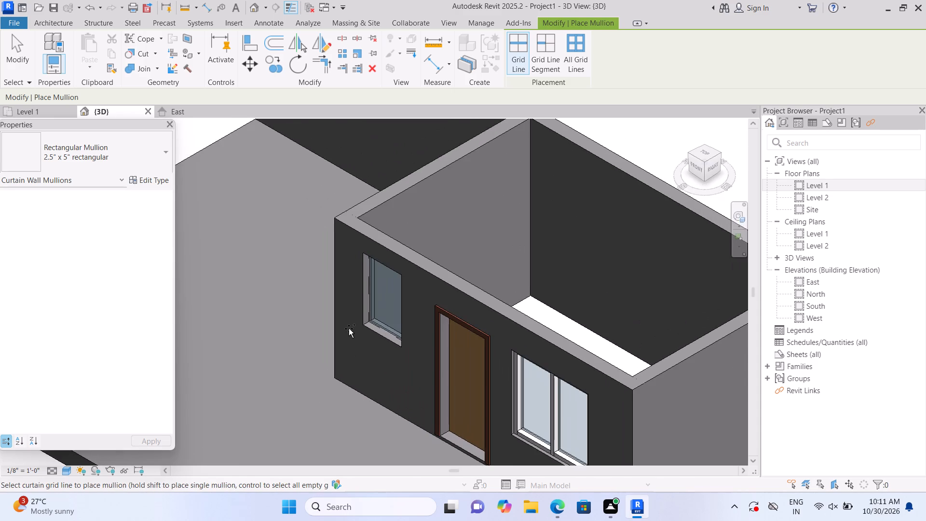
pyautogui.scroll(1, 349, 328)
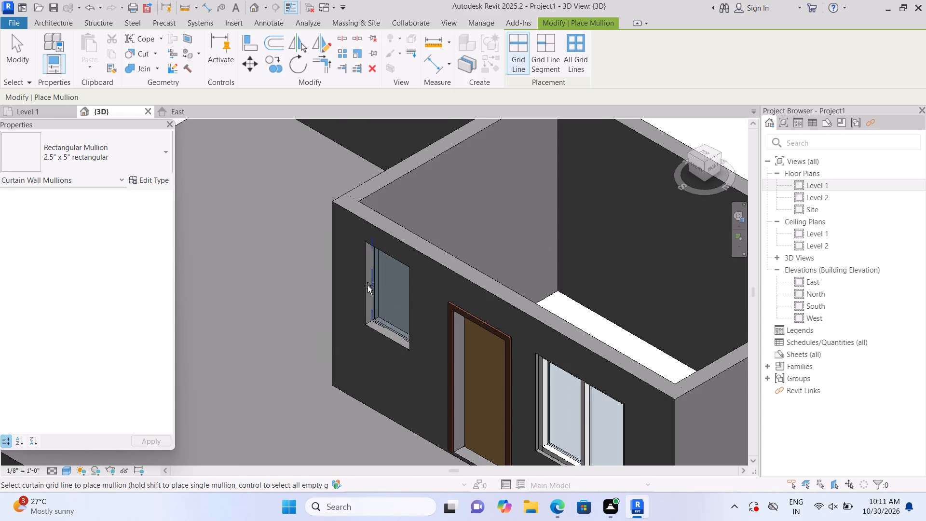
pyautogui.click(376, 283)
pyautogui.click(384, 322)
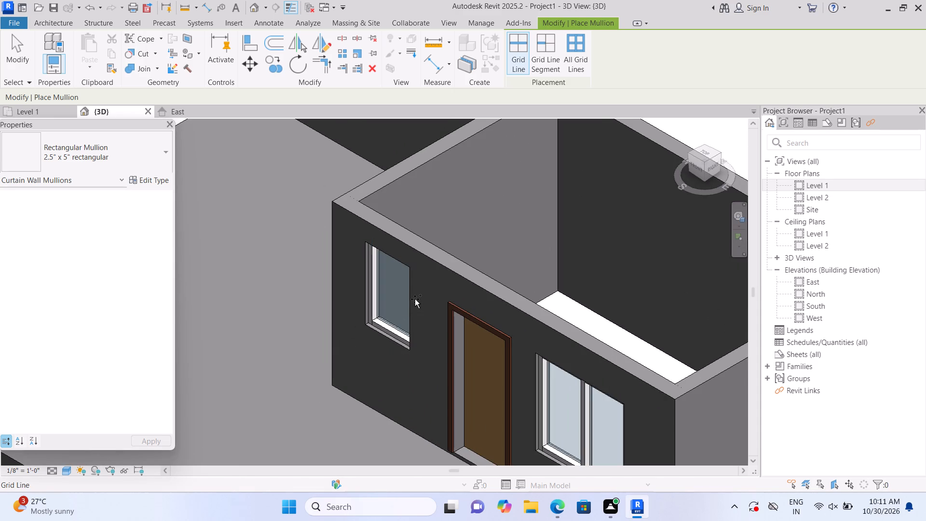
pyautogui.click(407, 303)
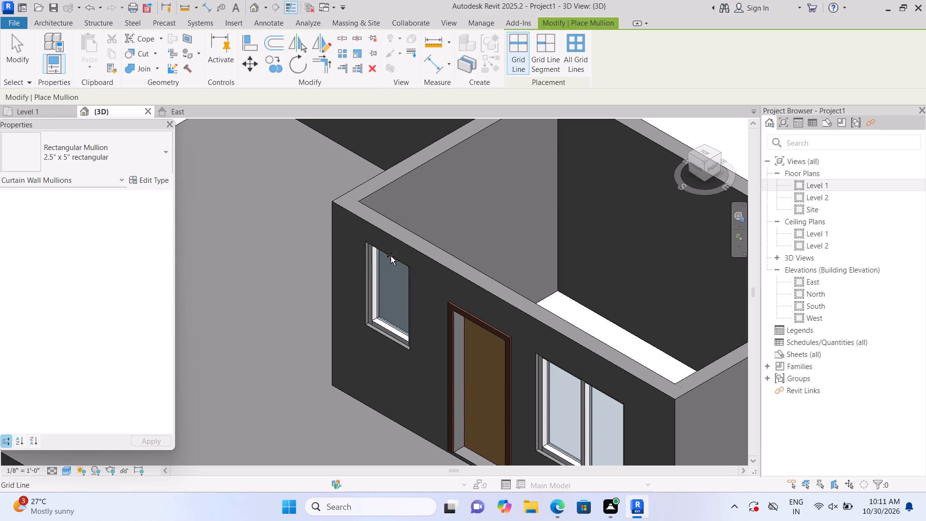
pyautogui.click(391, 256)
pyautogui.click(395, 259)
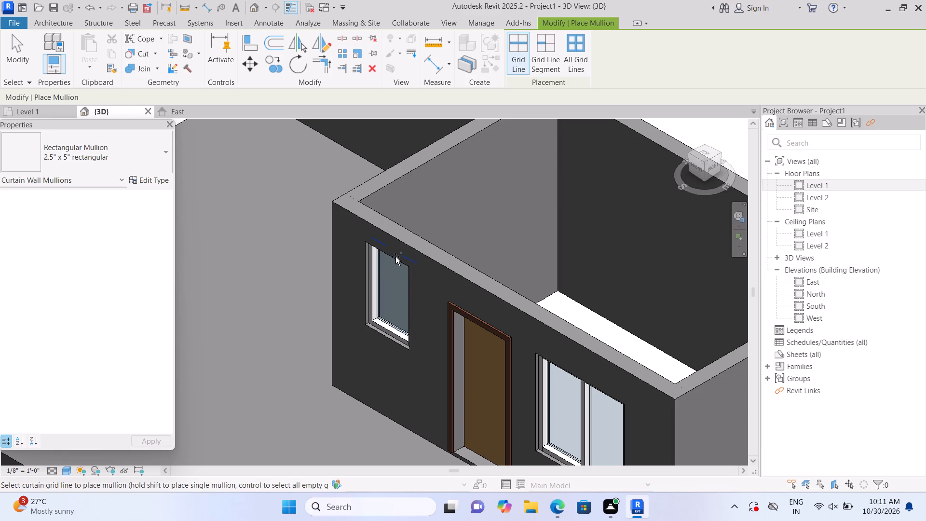
pyautogui.press('Escape')
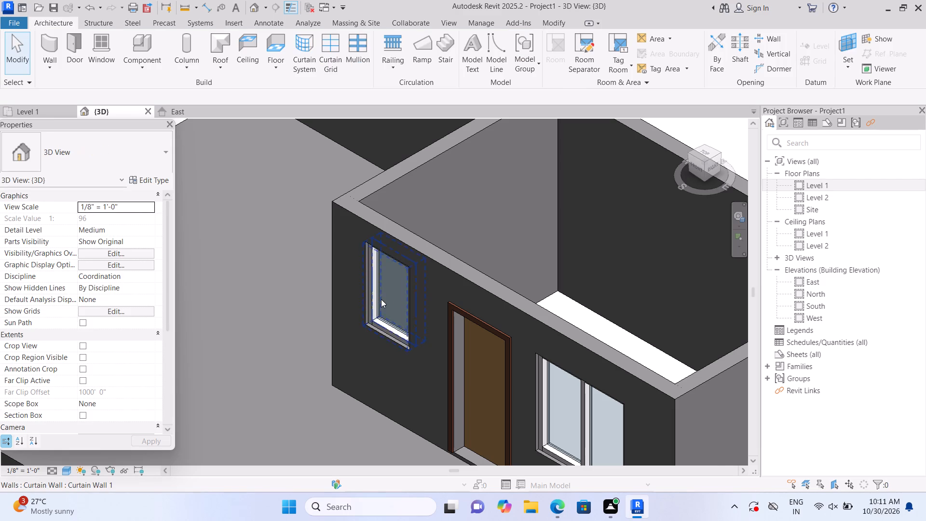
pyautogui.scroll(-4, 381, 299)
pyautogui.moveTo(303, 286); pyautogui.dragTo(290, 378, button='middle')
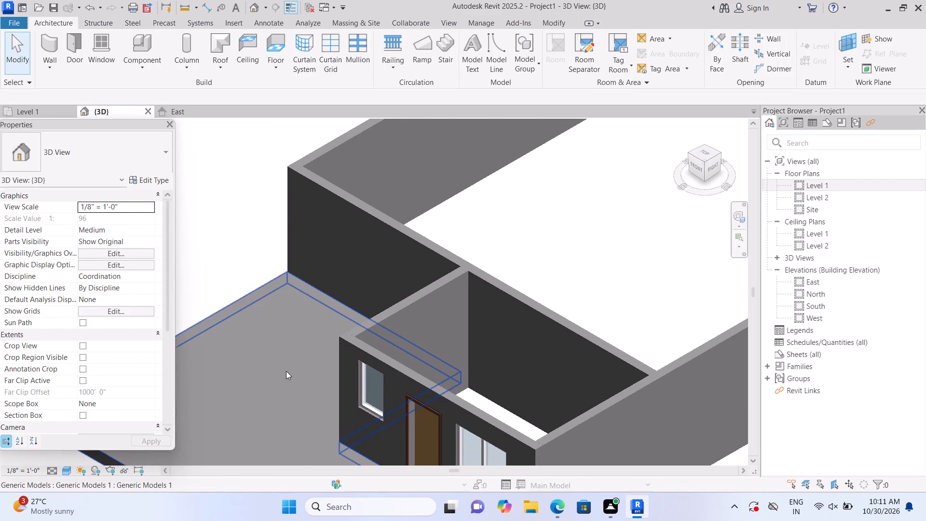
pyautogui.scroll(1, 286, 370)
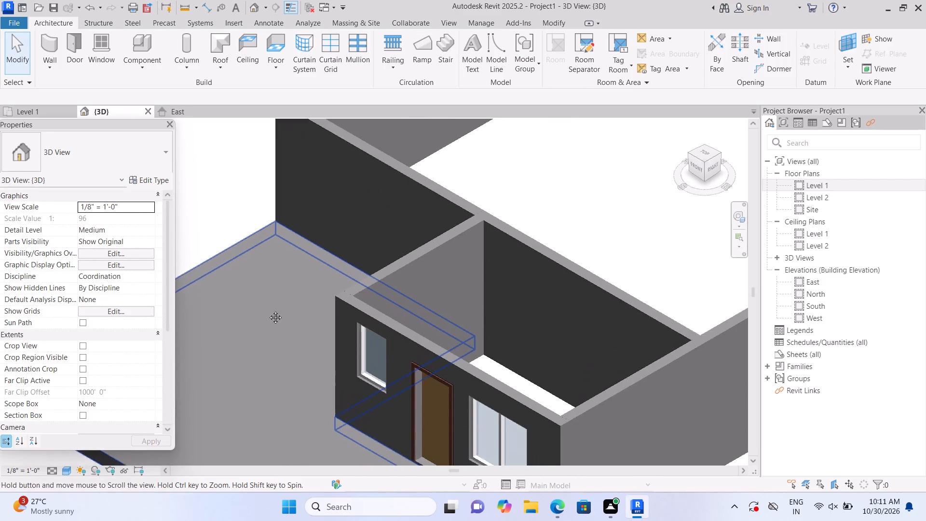
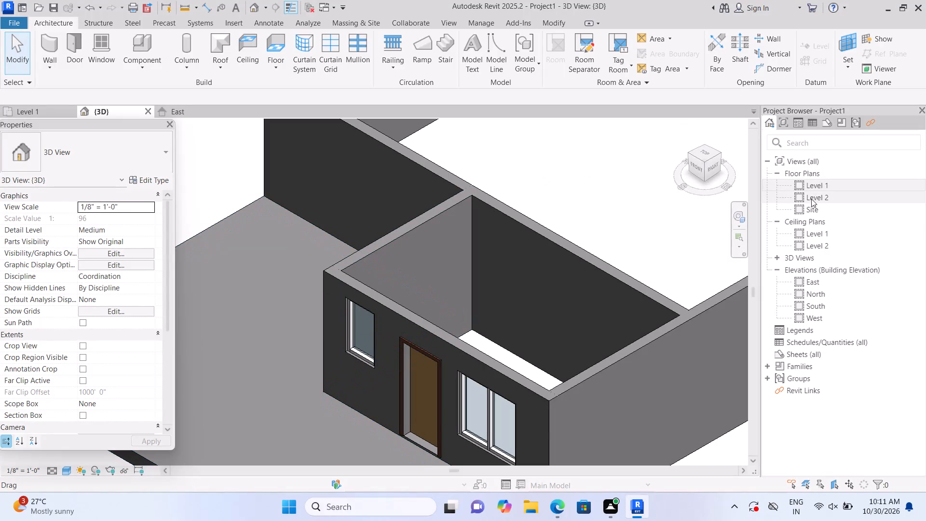
# Create a Generic - 12" roof by footprint on Level 2, sketching a 36'-6" by 39'-6" boundary along the main room's outer wall faces.
pyautogui.doubleClick(798, 185)
pyautogui.scroll(-4, 390, 274)
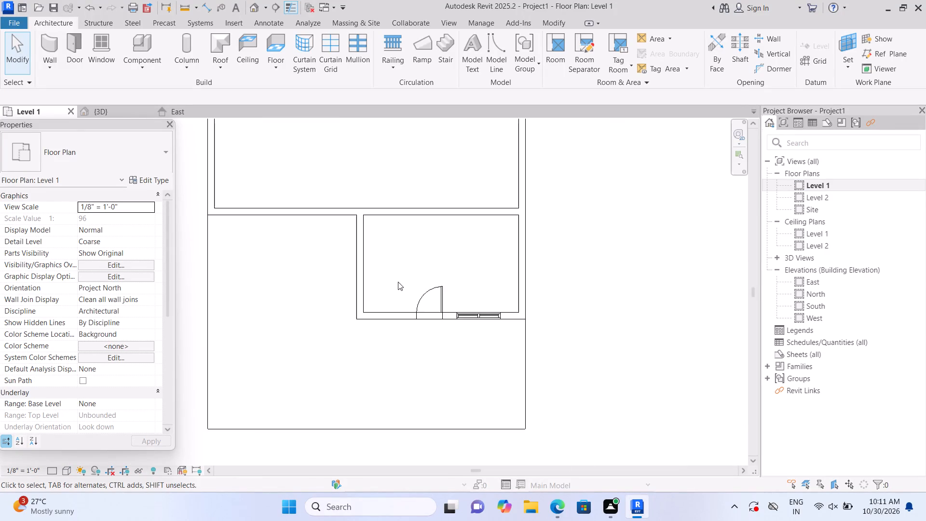
pyautogui.scroll(-4, 398, 282)
pyautogui.moveTo(517, 227); pyautogui.dragTo(526, 285, button='middle')
pyautogui.scroll(-1, 523, 274)
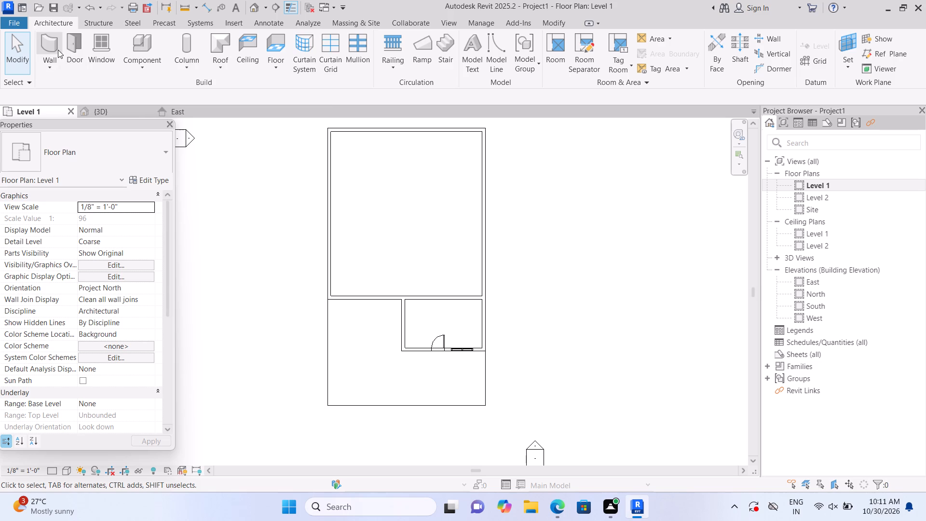
pyautogui.click(210, 63)
pyautogui.click(239, 86)
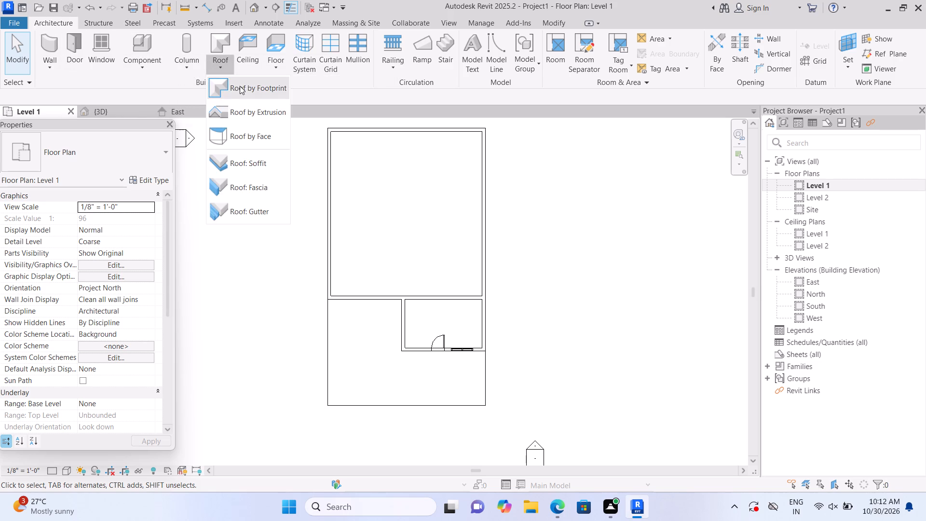
pyautogui.click(464, 281)
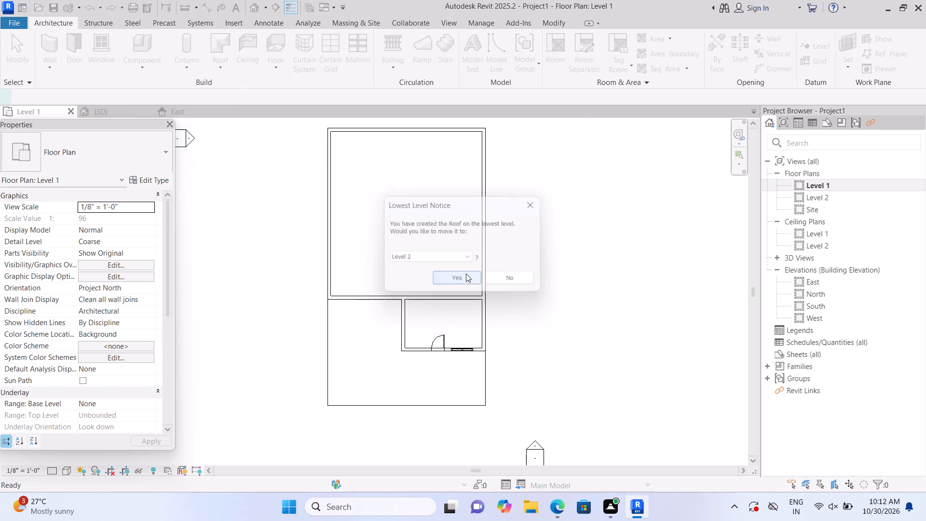
pyautogui.click(605, 42)
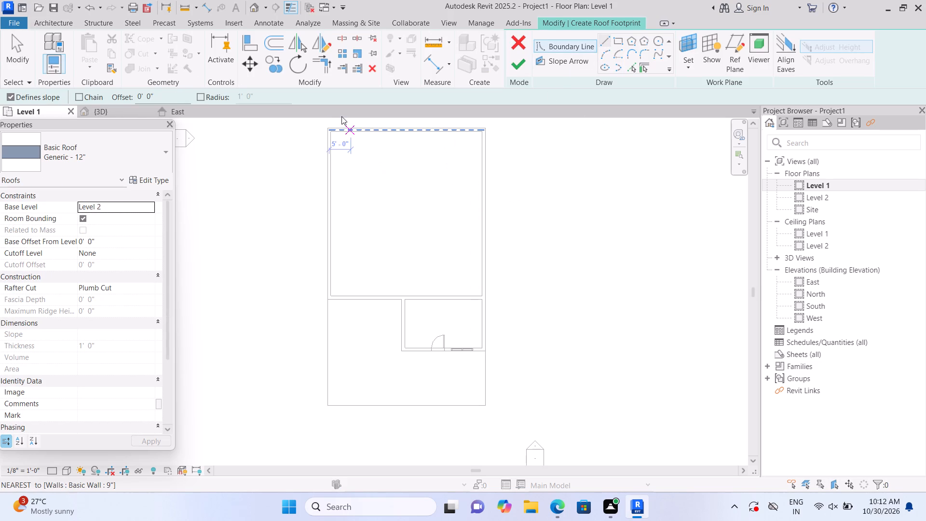
pyautogui.click(327, 127)
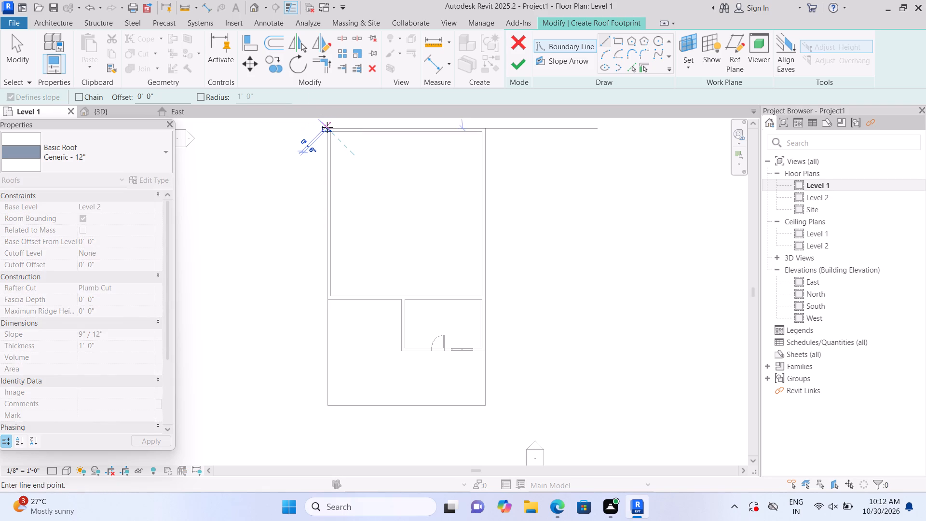
pyautogui.doubleClick(486, 129)
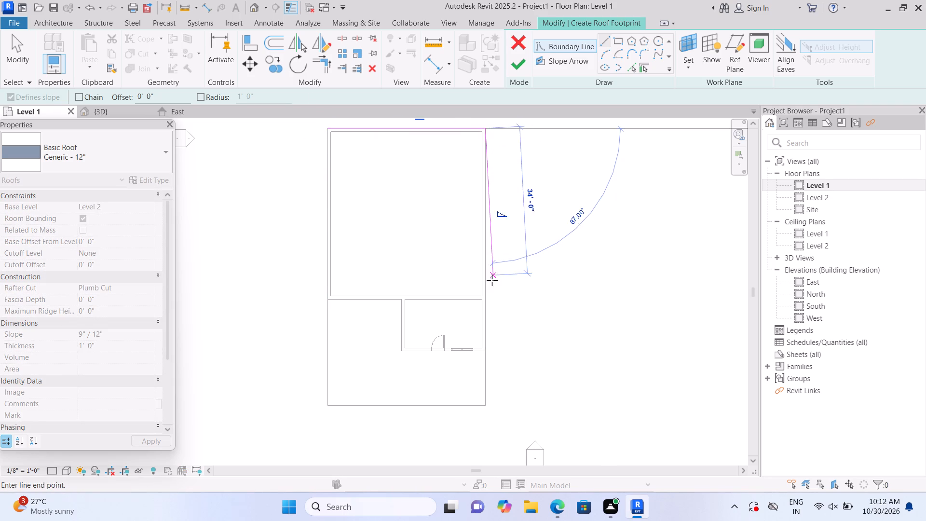
pyautogui.scroll(1, 489, 301)
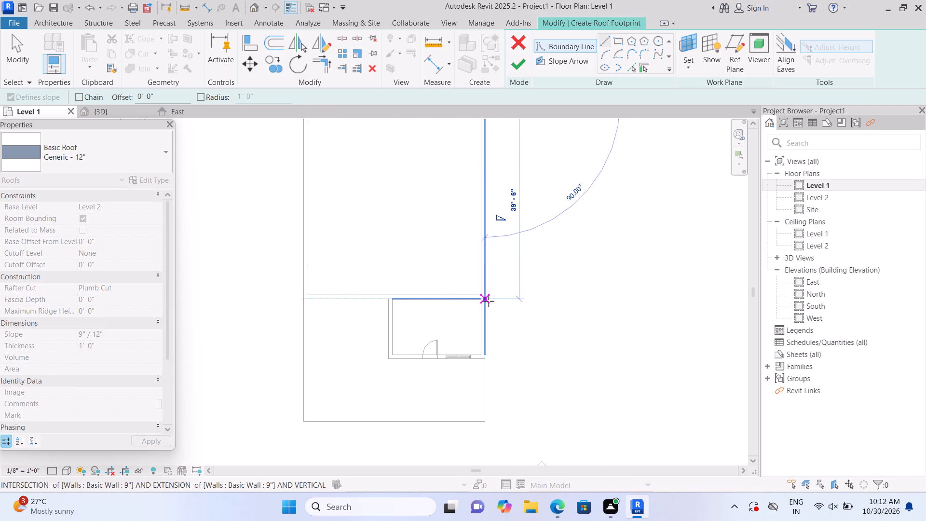
pyautogui.scroll(1, 489, 301)
pyautogui.click(489, 301)
pyautogui.click(489, 301)
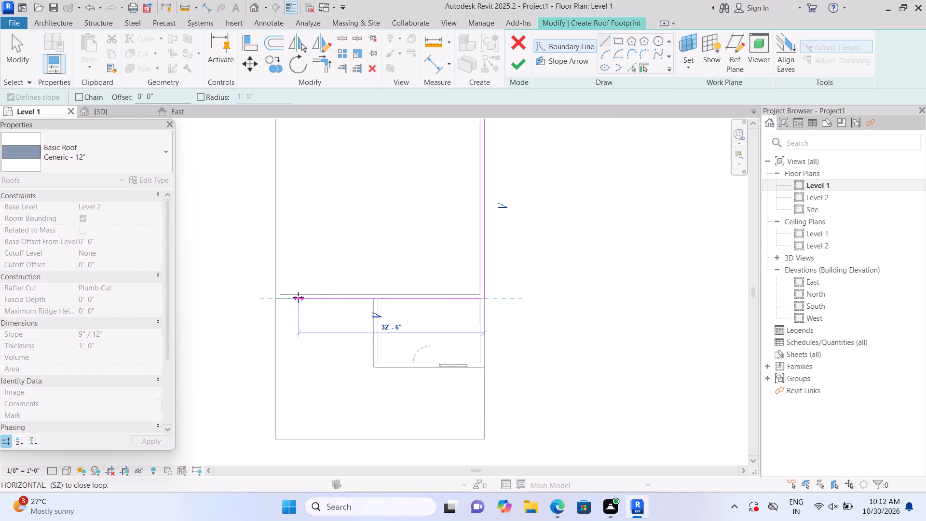
pyautogui.doubleClick(273, 299)
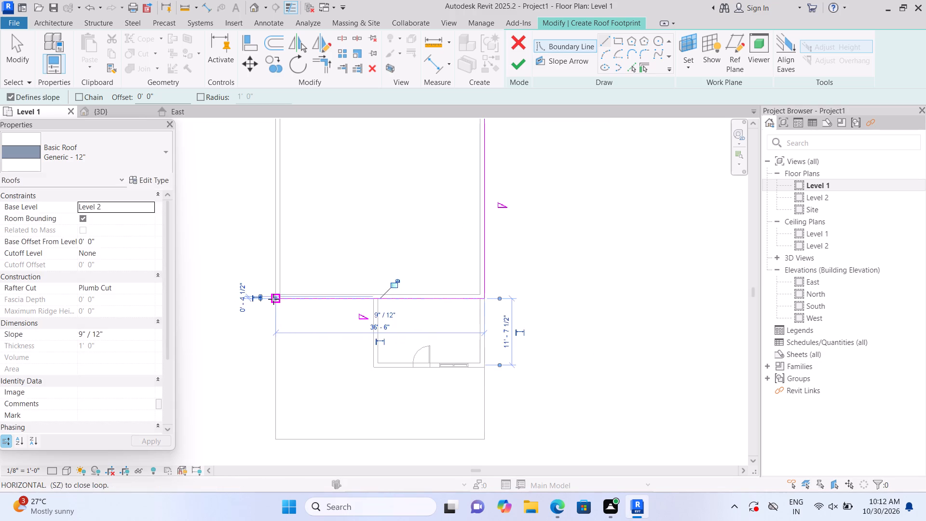
pyautogui.moveTo(267, 214); pyautogui.dragTo(301, 395, button='middle')
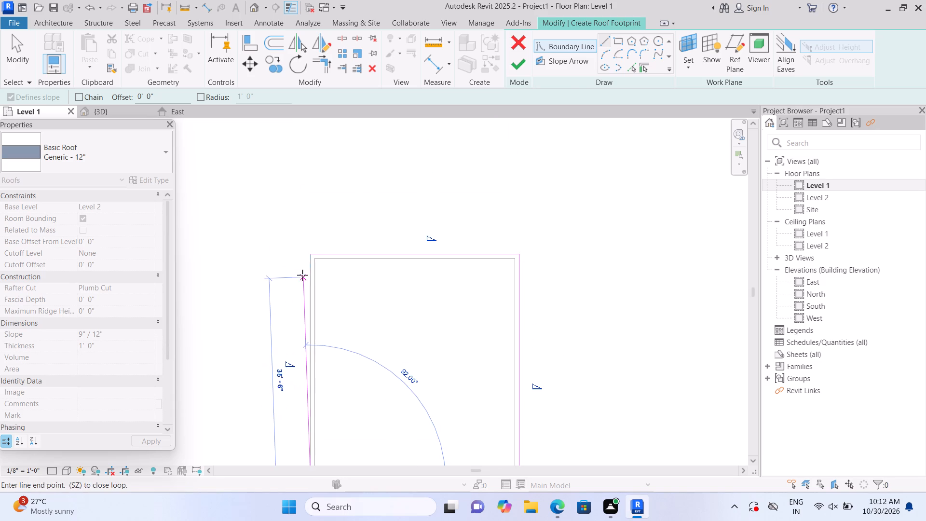
pyautogui.click(309, 258)
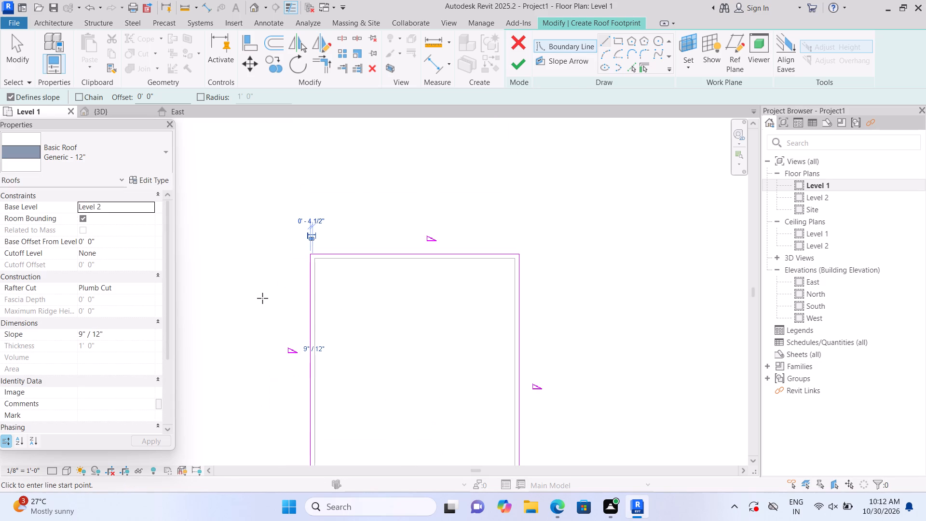
pyautogui.click(519, 60)
# Flatten the main room's roof by setting its slope to 0" / 12".
pyautogui.scroll(-3, 635, 219)
pyautogui.moveTo(656, 303); pyautogui.dragTo(573, 235, button='middle')
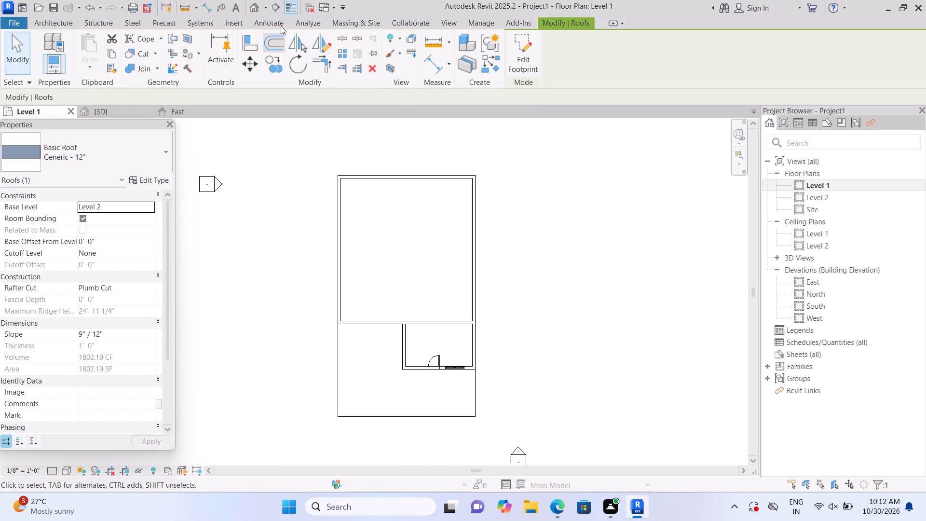
pyautogui.click(252, 8)
pyautogui.scroll(-6, 320, 341)
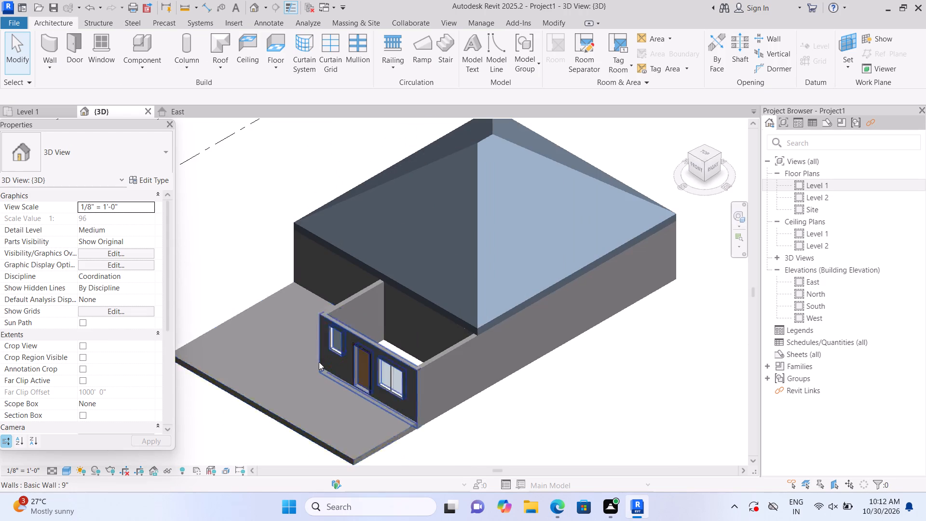
pyautogui.moveTo(567, 364); pyautogui.dragTo(547, 410, button='middle')
pyautogui.scroll(2, 538, 311)
pyautogui.click(524, 298)
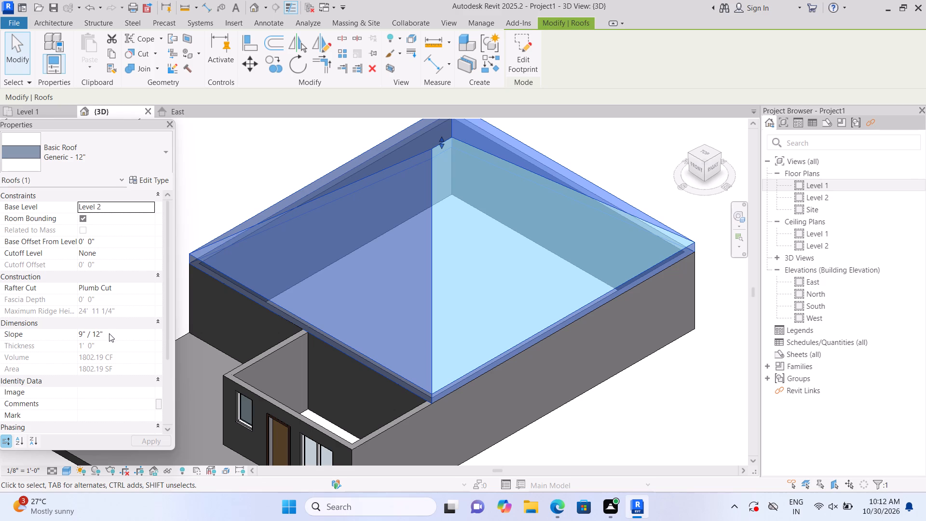
pyautogui.click(127, 331)
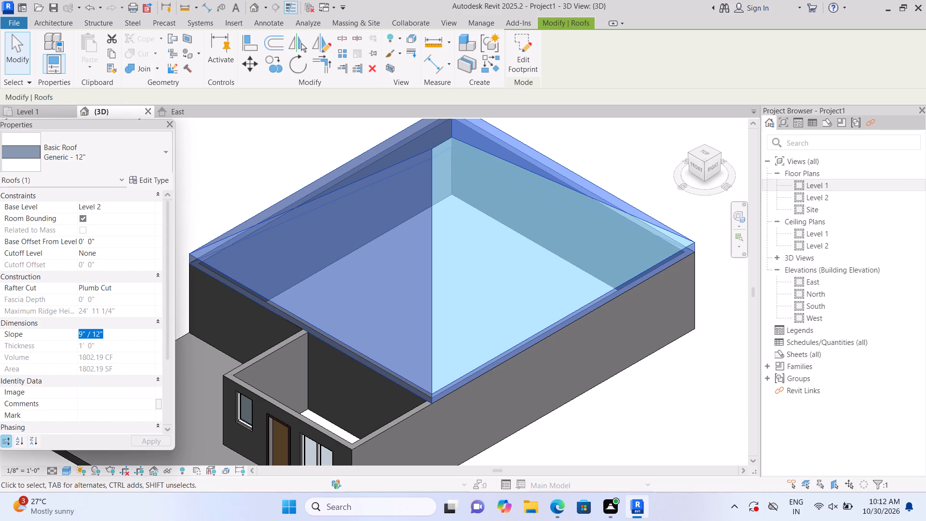
pyautogui.press('BackSpace')
pyautogui.press('0')
pyautogui.press('Return')
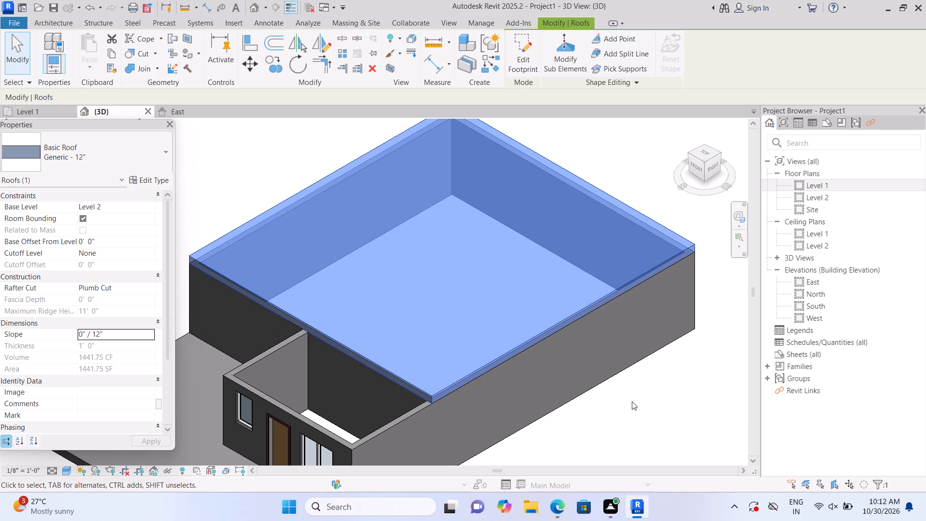
pyautogui.click(637, 409)
# Examine in 3D how the flat roof's edge meets the walls of the front room.
pyautogui.scroll(-2, 635, 403)
pyautogui.moveTo(651, 407); pyautogui.dragTo(641, 400, button='middle')
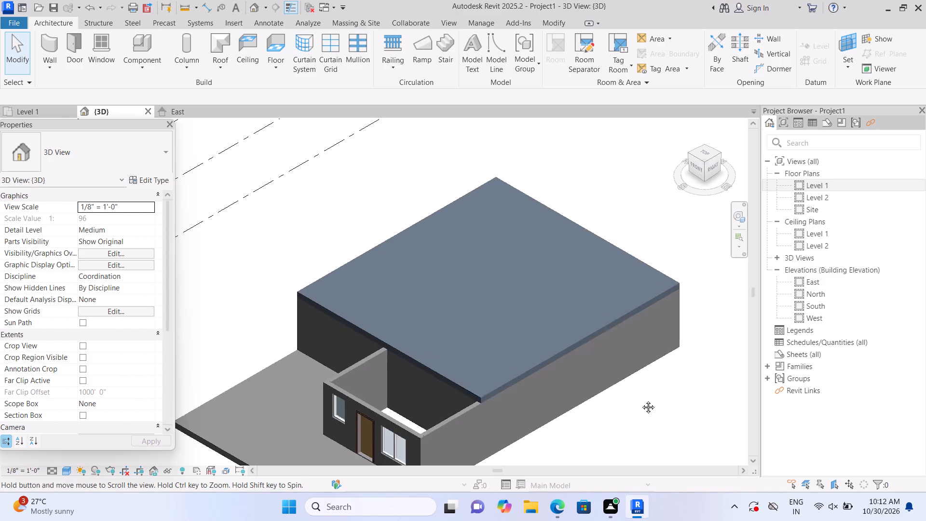
pyautogui.moveTo(641, 400); pyautogui.dragTo(624, 388, button='middle')
pyautogui.keyDown('shift'); pyautogui.moveTo(563, 427); pyautogui.dragTo(548, 317, button='middle'); pyautogui.keyUp('shift')
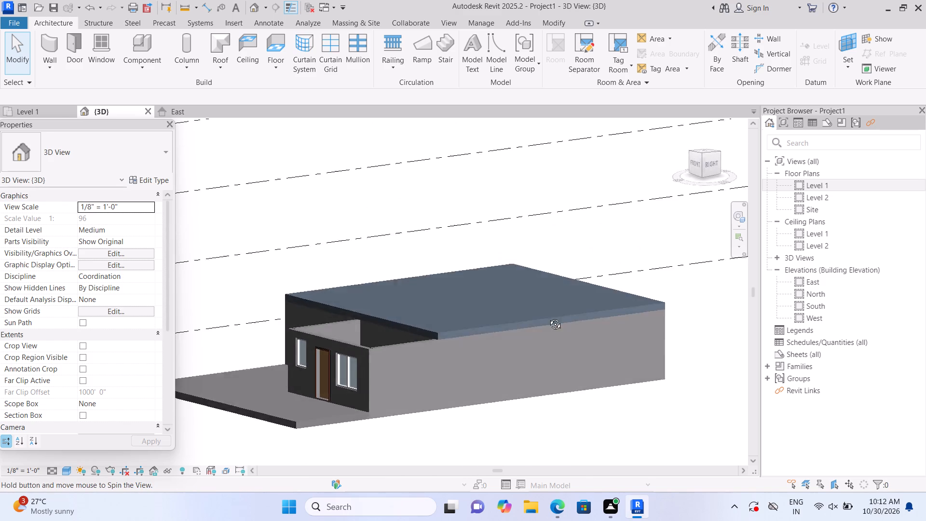
pyautogui.keyDown('shift'); pyautogui.moveTo(548, 317); pyautogui.dragTo(596, 349, button='middle'); pyautogui.keyUp('shift')
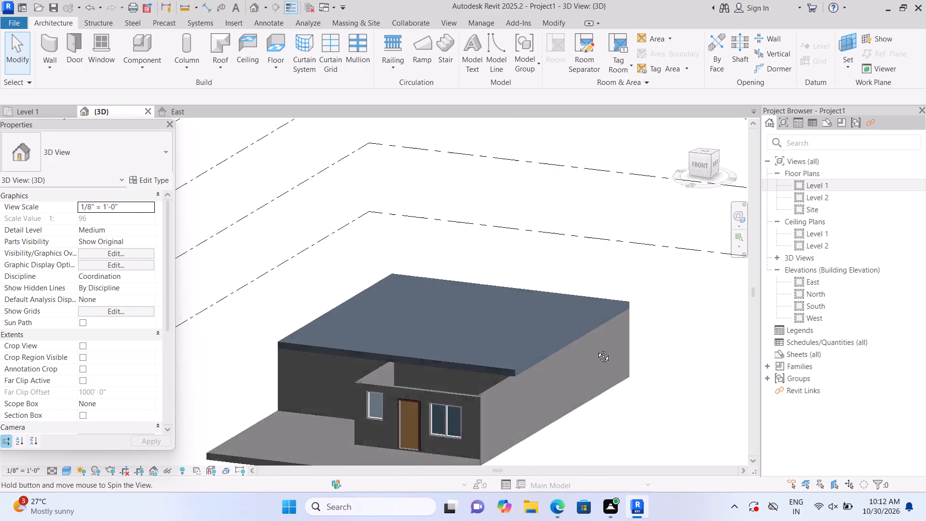
pyautogui.keyDown('shift'); pyautogui.moveTo(596, 349); pyautogui.dragTo(526, 401, button='middle'); pyautogui.keyUp('shift')
pyautogui.scroll(6, 371, 295)
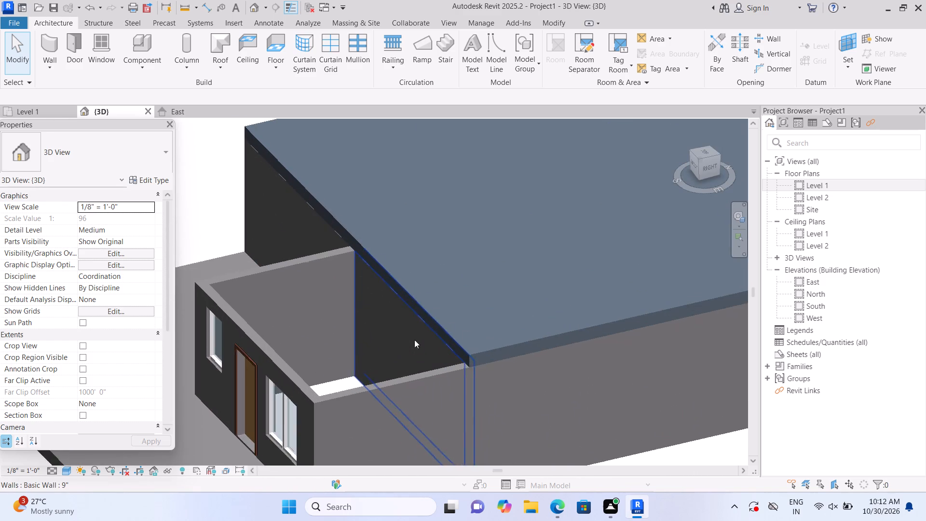
pyautogui.scroll(6, 414, 340)
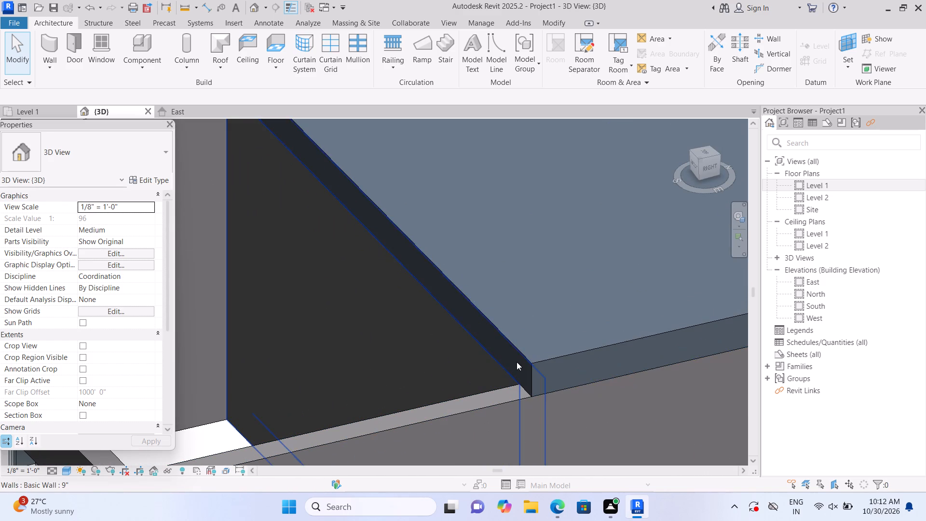
pyautogui.click(513, 355)
pyautogui.scroll(-10, 513, 355)
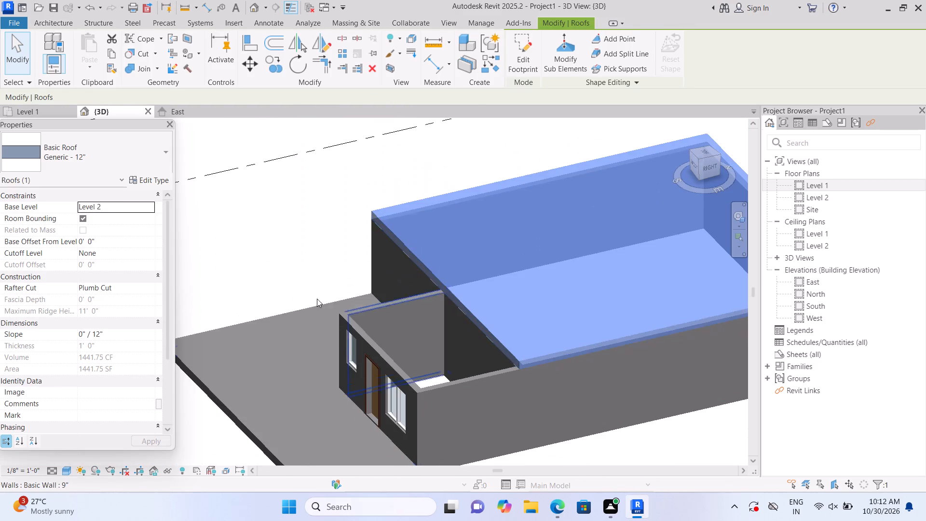
pyautogui.click(293, 254)
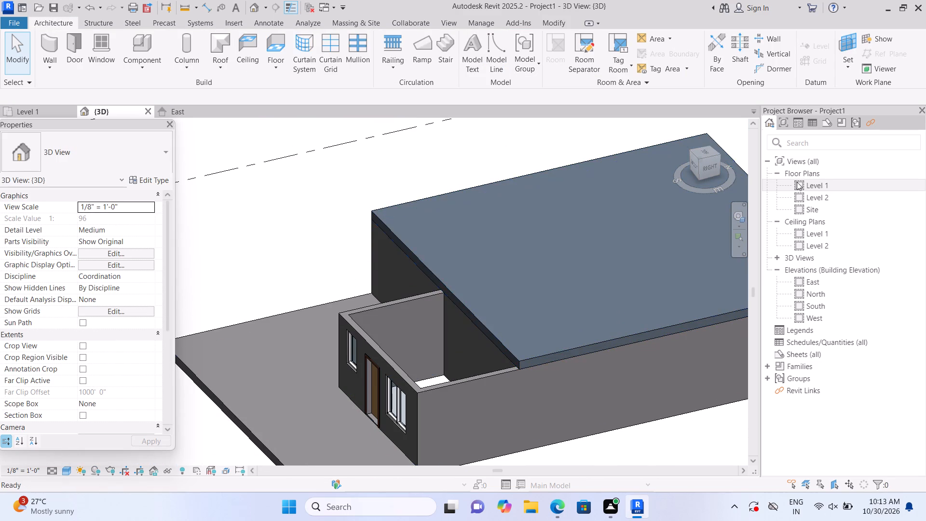
# Check the wall layout in the Level 1 plan and the roof against the levels in the East elevation.
pyautogui.doubleClick(797, 182)
pyautogui.scroll(7, 402, 323)
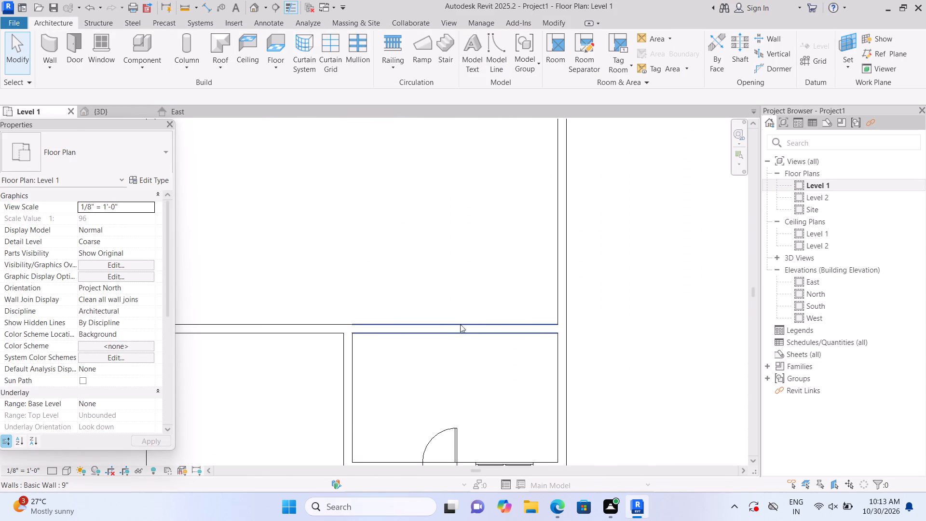
pyautogui.scroll(9, 460, 324)
pyautogui.scroll(-9, 554, 384)
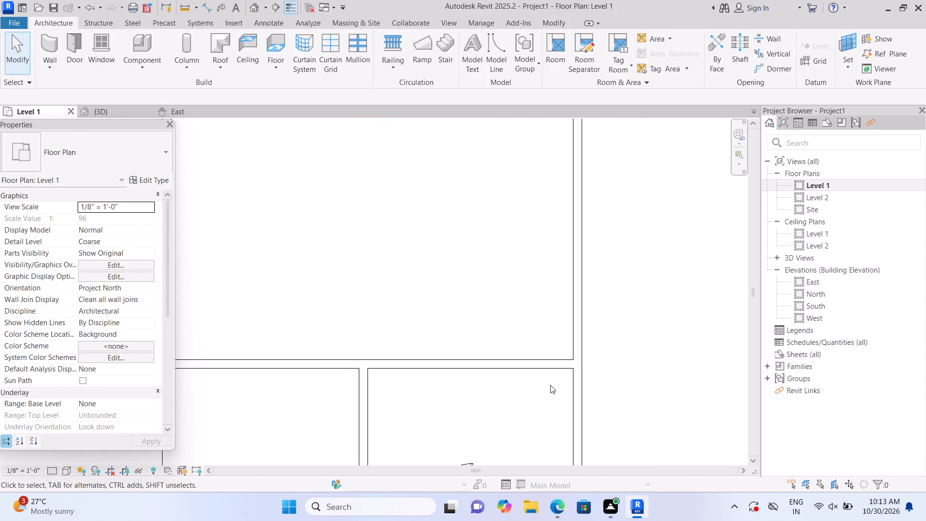
pyautogui.doubleClick(797, 283)
pyautogui.scroll(3, 498, 320)
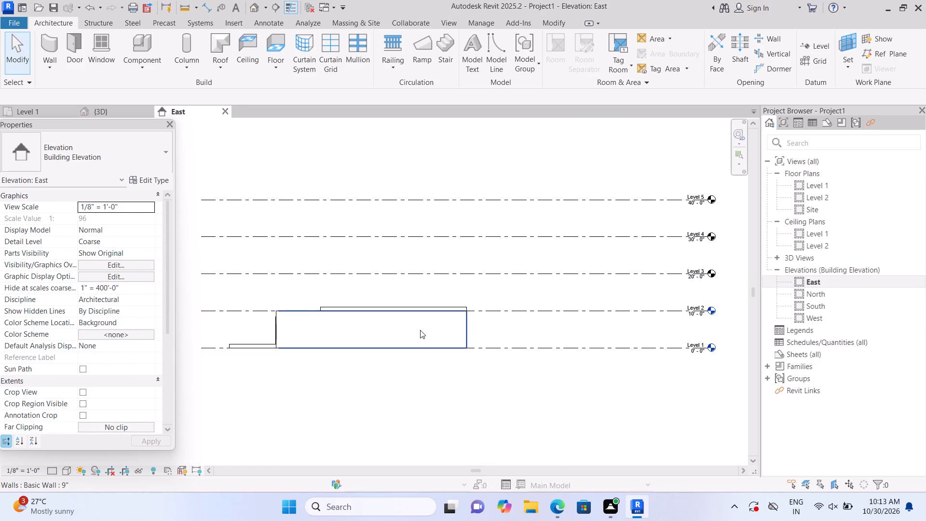
pyautogui.scroll(2, 420, 330)
pyautogui.scroll(-5, 419, 306)
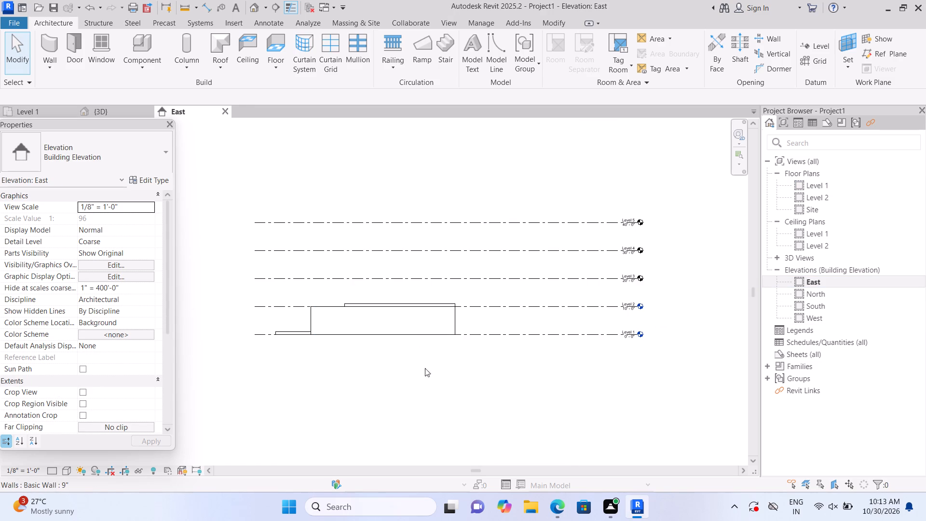
# Examine the wall layout in the Level 1 plan and the roof outline against the front room in the Level 2 plan.
pyautogui.doubleClick(799, 184)
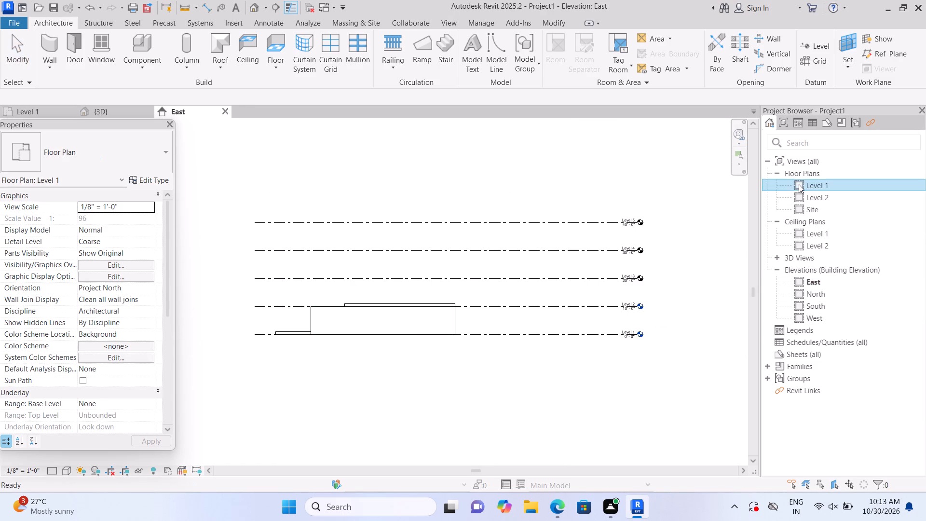
pyautogui.scroll(-7, 628, 328)
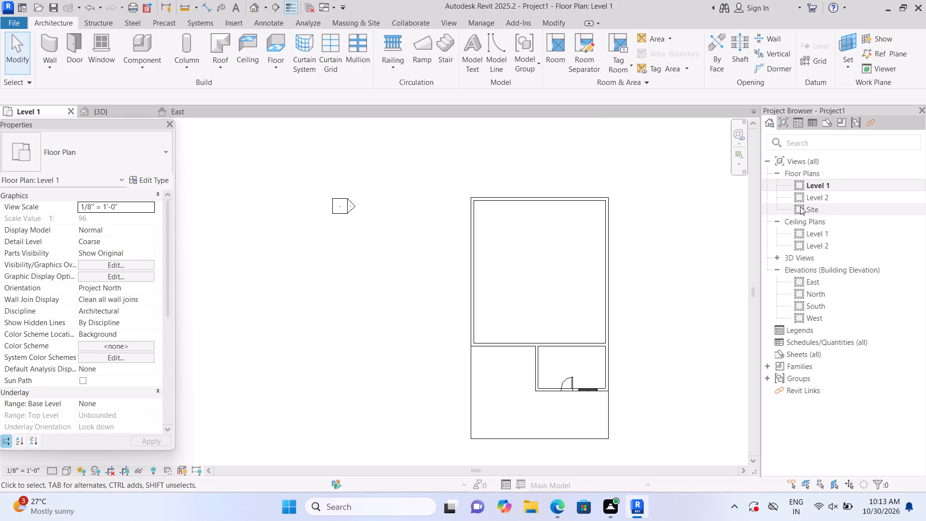
pyautogui.doubleClick(798, 196)
pyautogui.scroll(-2, 722, 295)
pyautogui.moveTo(703, 308); pyautogui.dragTo(696, 309, button='middle')
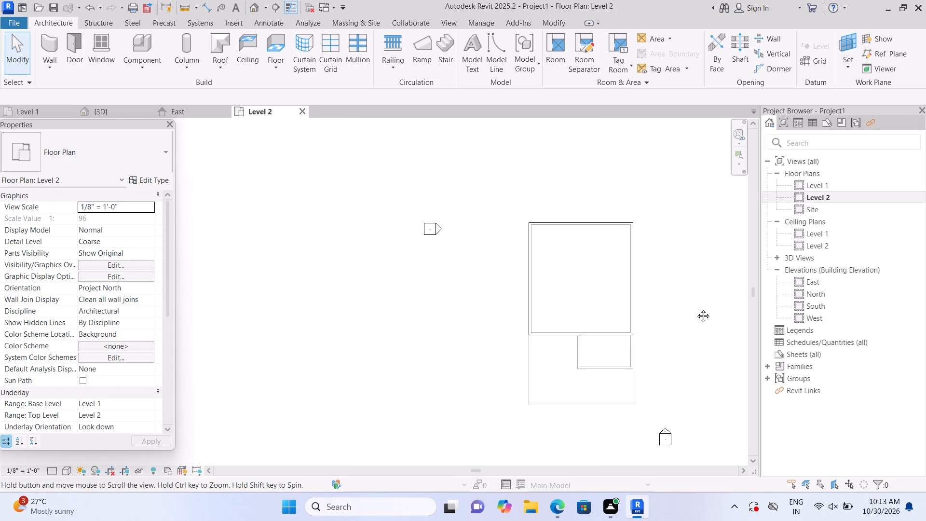
pyautogui.moveTo(696, 309); pyautogui.dragTo(612, 333, button='middle')
pyautogui.middleClick(608, 333)
pyautogui.middleClick(592, 325)
pyautogui.scroll(1, 586, 320)
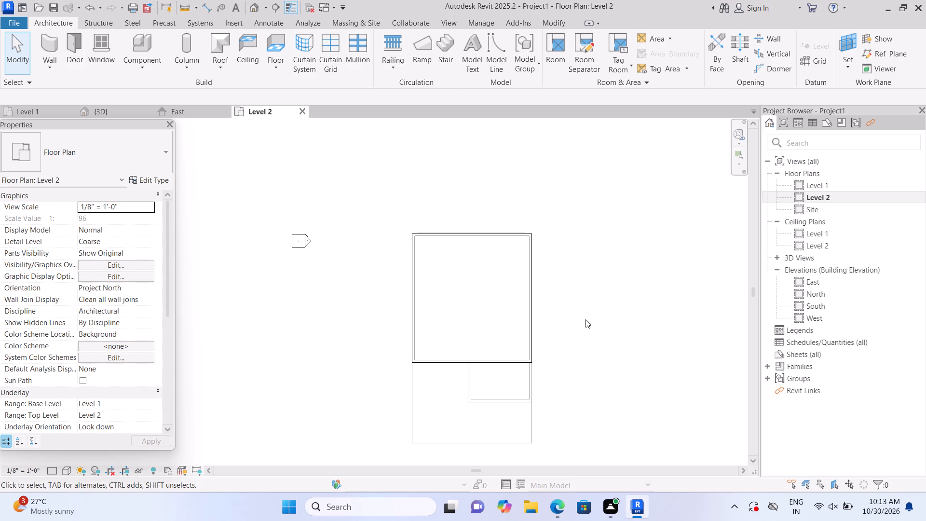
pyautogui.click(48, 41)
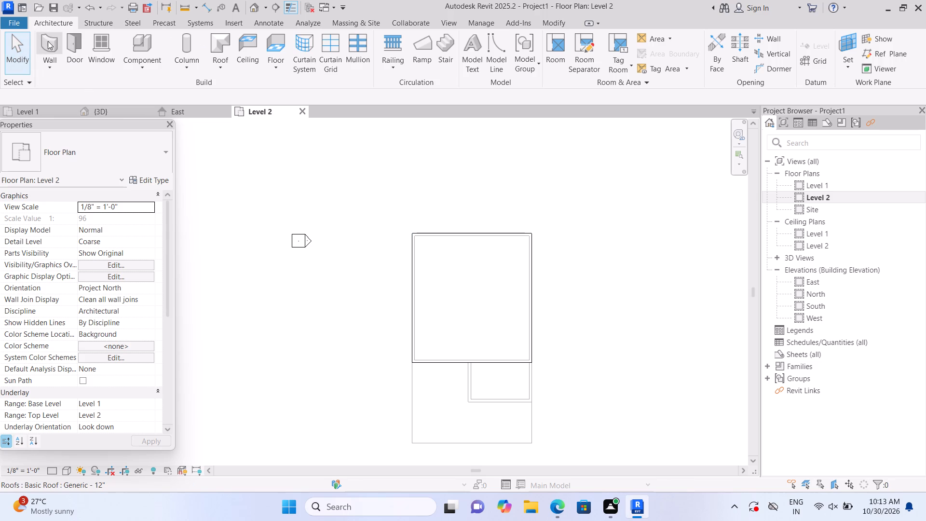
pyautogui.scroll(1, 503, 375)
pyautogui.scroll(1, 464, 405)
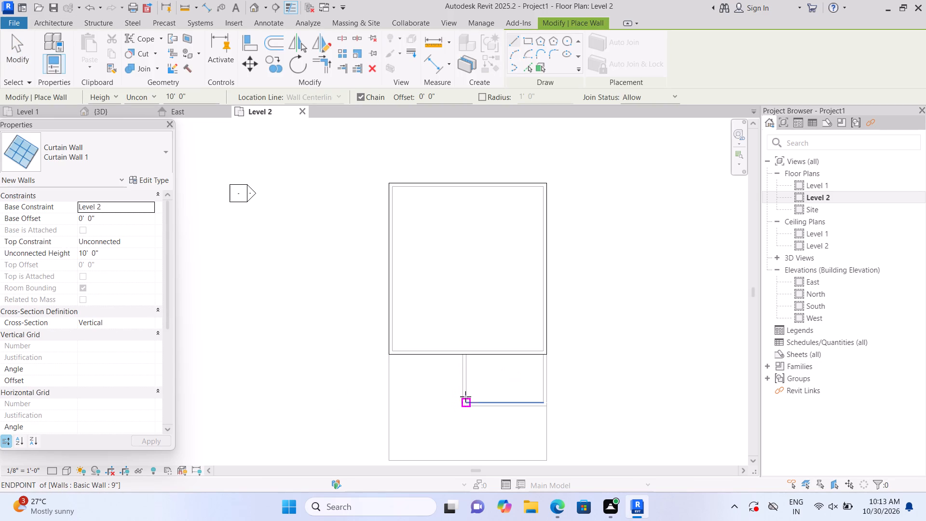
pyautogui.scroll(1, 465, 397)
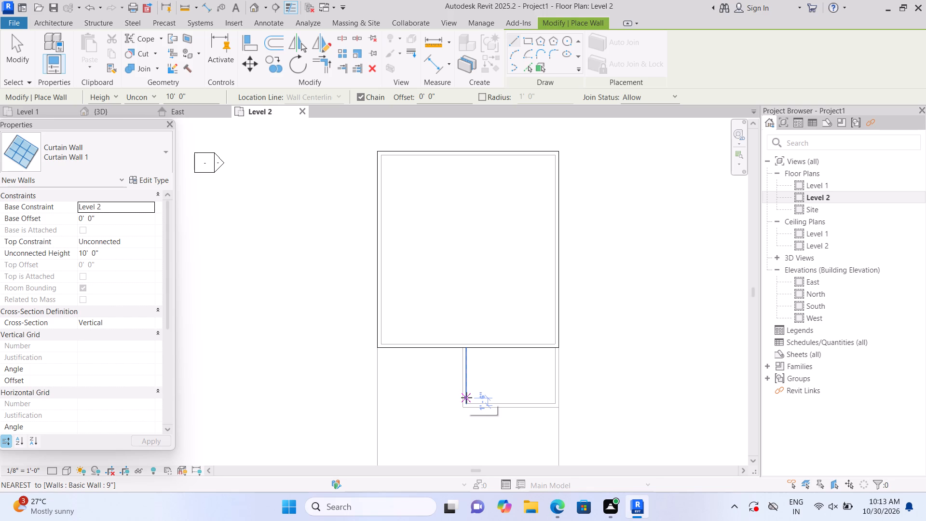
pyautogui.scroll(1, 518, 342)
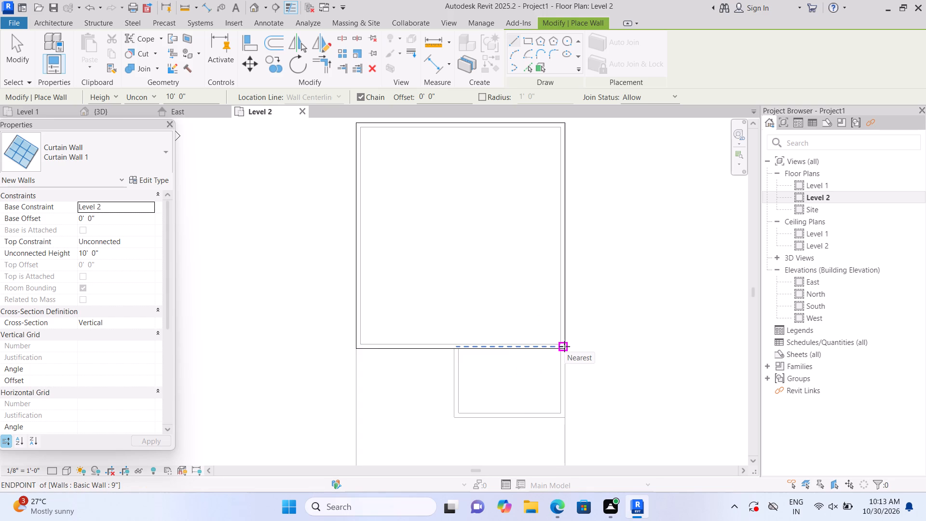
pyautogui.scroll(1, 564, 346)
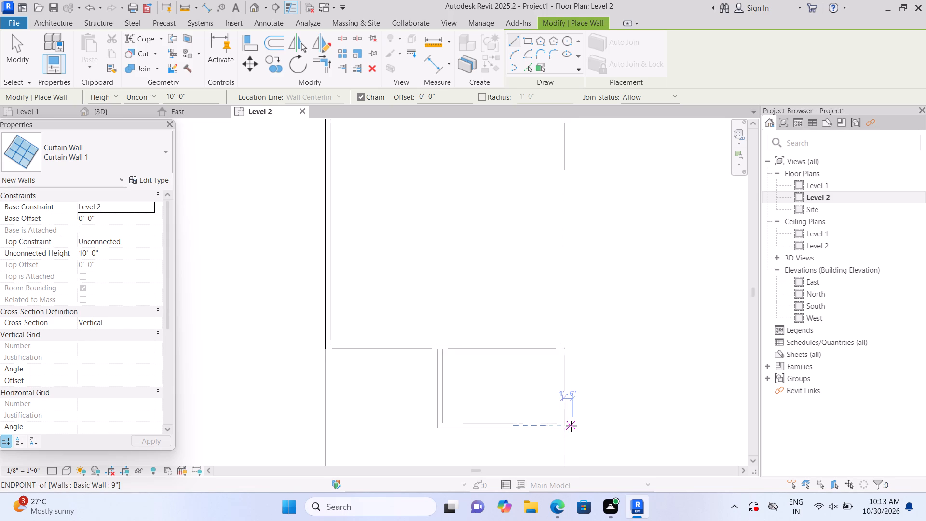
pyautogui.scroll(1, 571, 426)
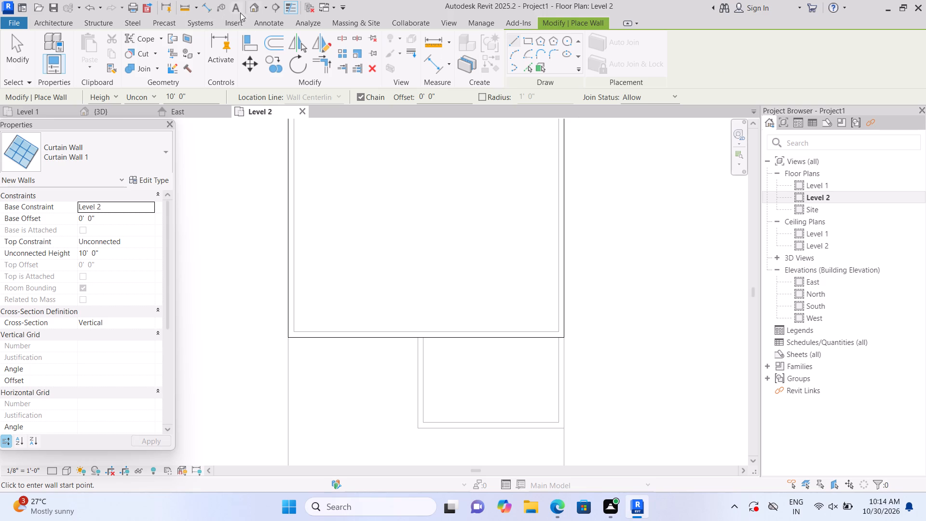
# Examine in 3D how the main roof leaves the front room uncovered, and check the room layout in the Level 1 plan.
pyautogui.click(255, 9)
pyautogui.scroll(-1, 292, 213)
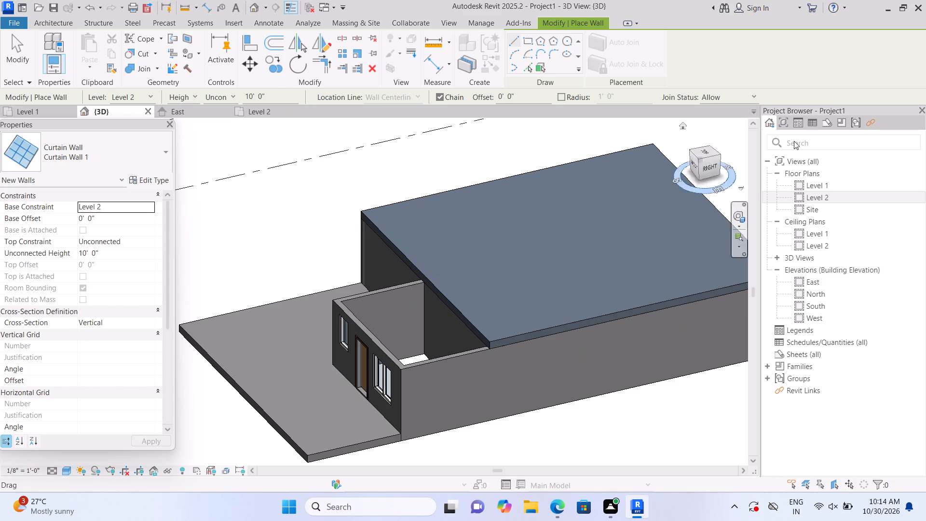
pyautogui.click(797, 186)
pyautogui.click(793, 181)
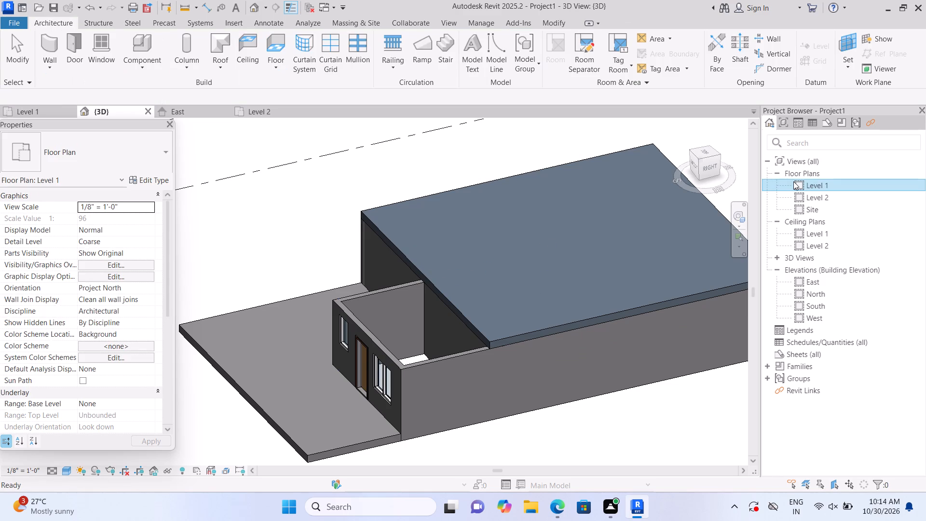
pyautogui.doubleClick(798, 182)
pyautogui.moveTo(695, 314); pyautogui.dragTo(614, 309, button='middle')
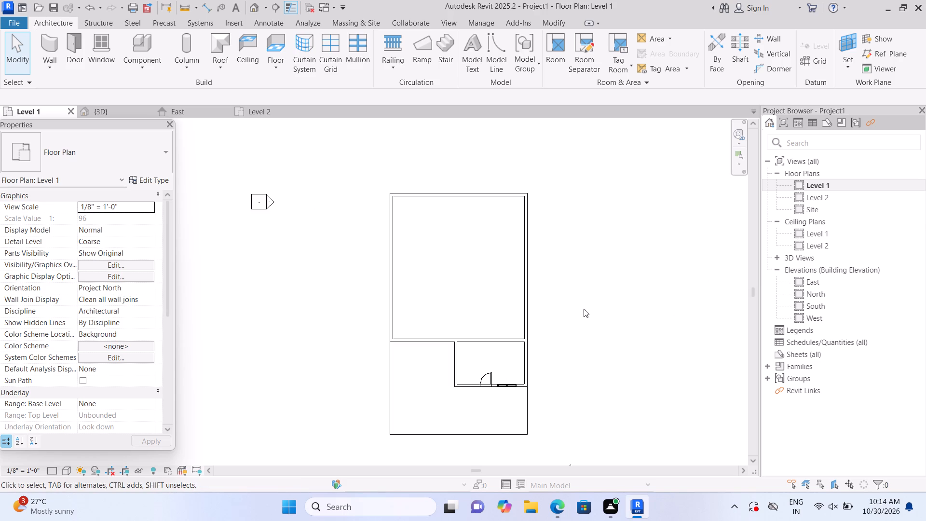
pyautogui.scroll(1, 562, 343)
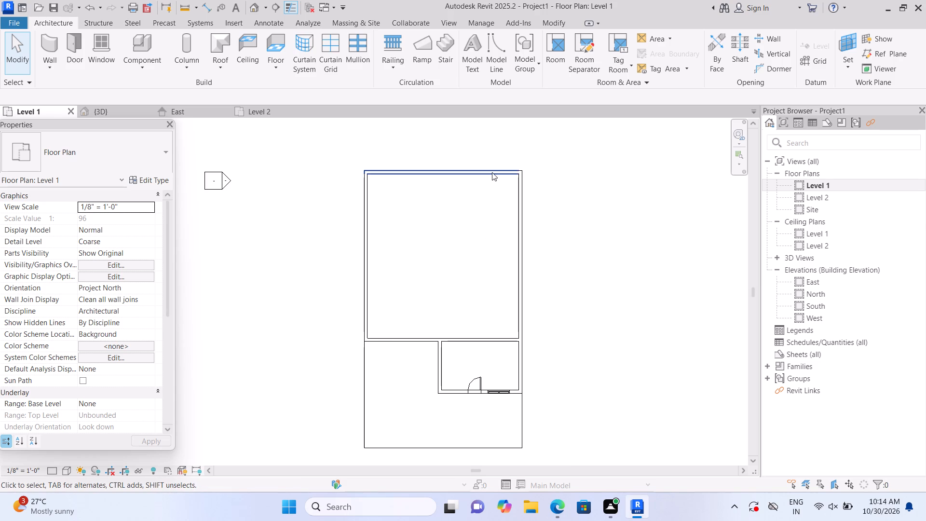
pyautogui.doubleClick(801, 183)
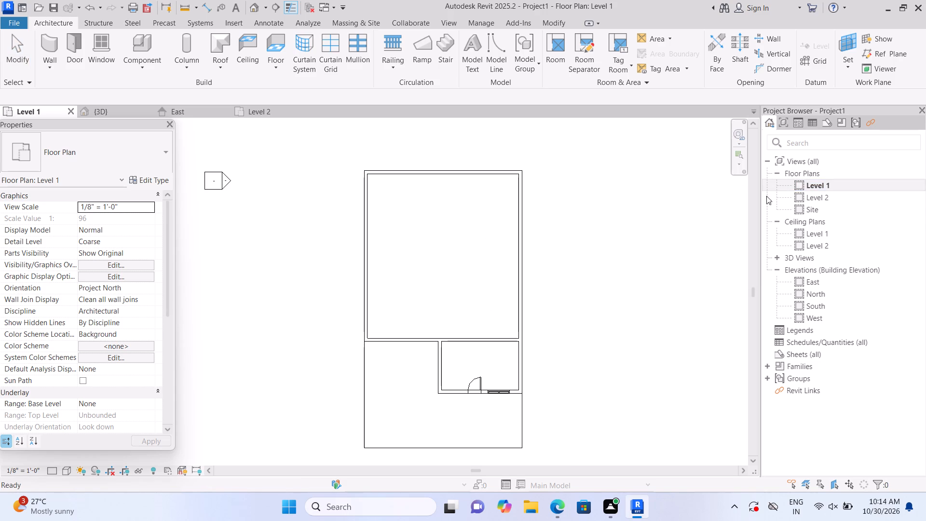
# Delete the flat roof over the main room.
pyautogui.click(253, 3)
pyautogui.click(409, 213)
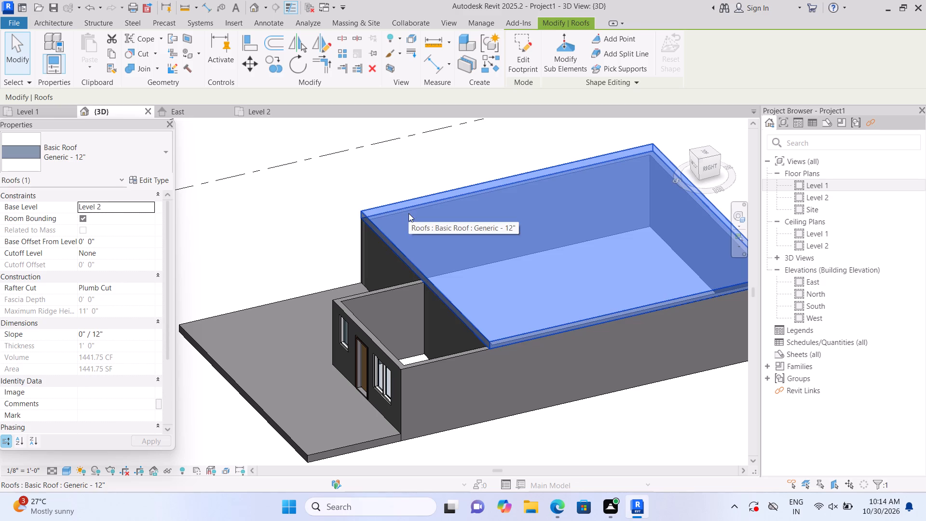
pyautogui.press('Delete')
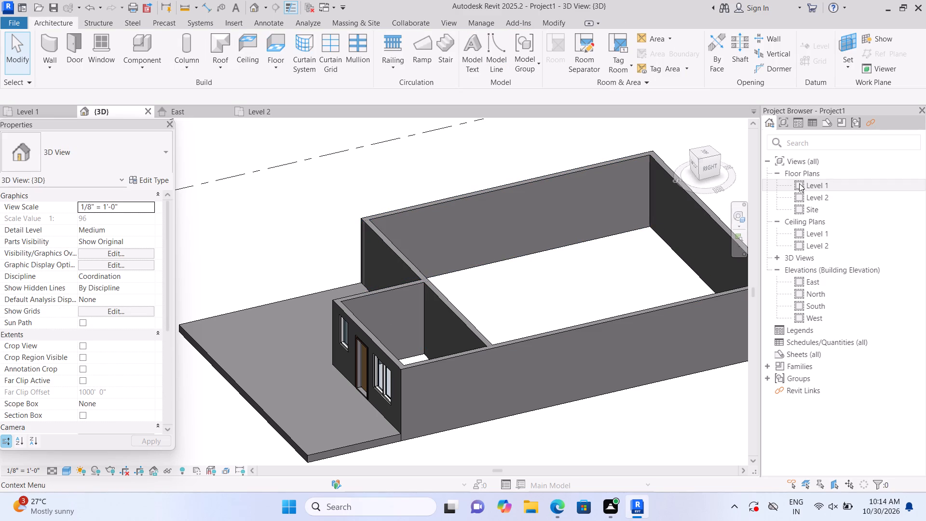
# Start a Generic - 12" roof by footprint on Level 2, sketching a 36'-6" boundary line along the main room's rear outer wall face.
pyautogui.doubleClick(799, 183)
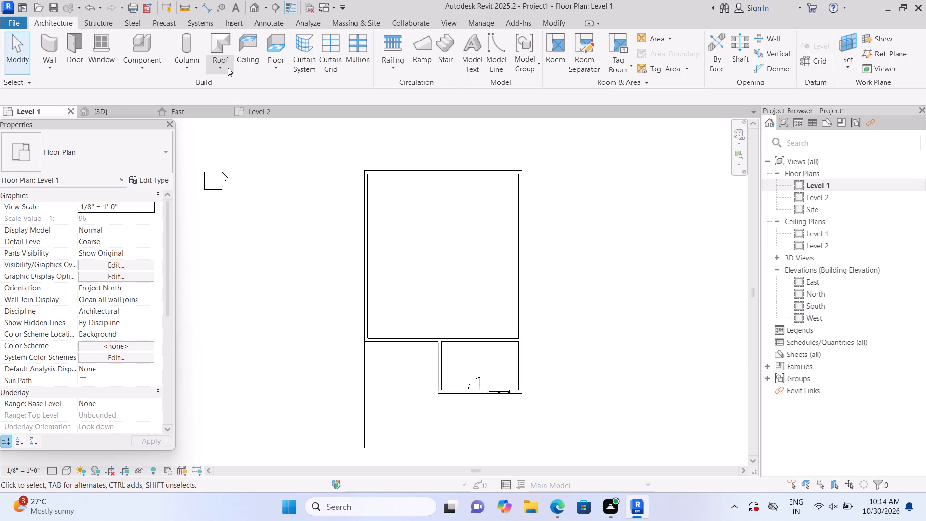
pyautogui.click(225, 68)
pyautogui.click(259, 85)
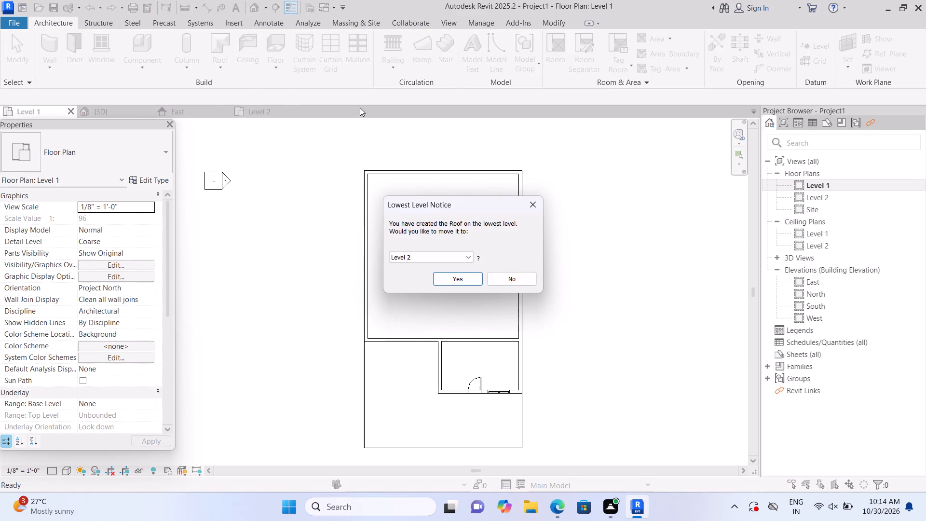
pyautogui.click(473, 275)
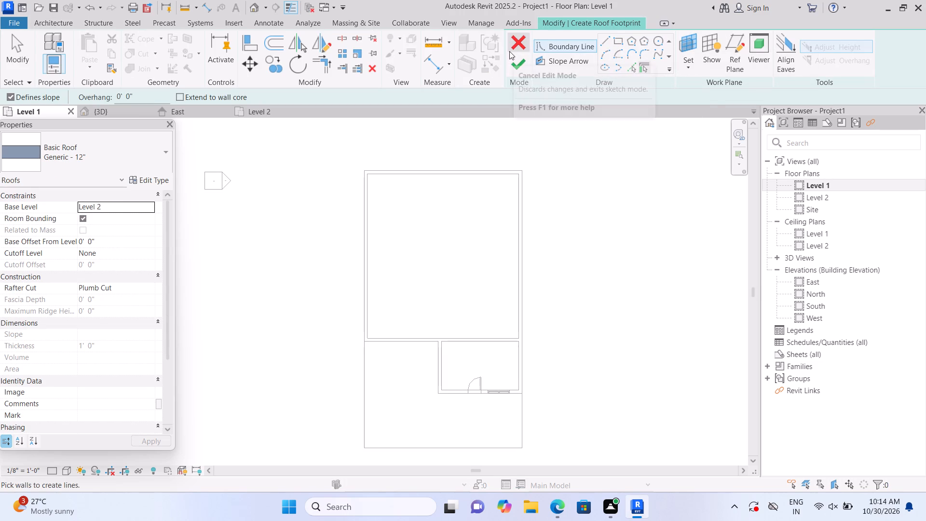
pyautogui.click(600, 41)
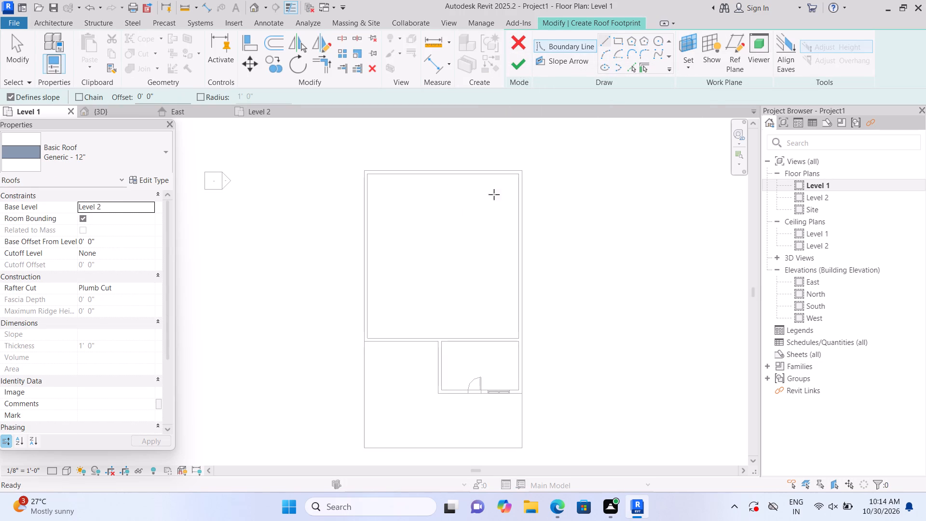
pyautogui.scroll(1, 383, 191)
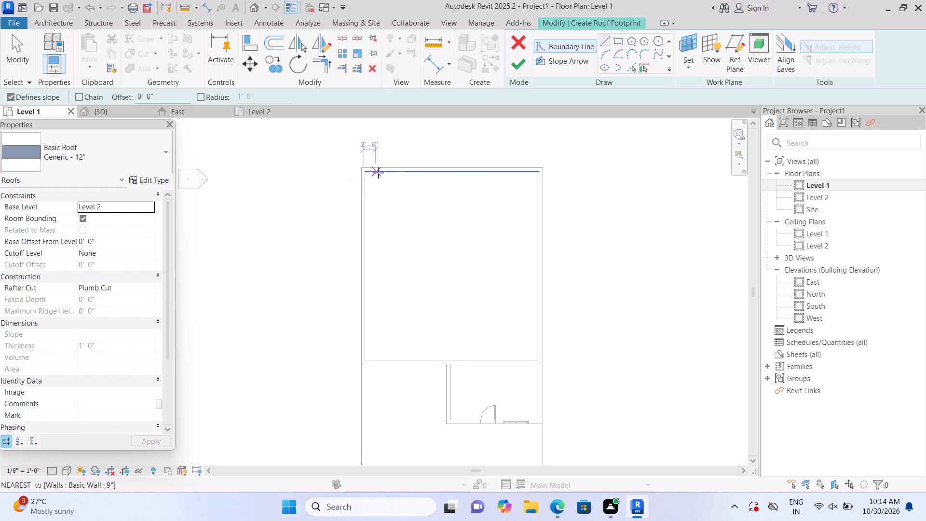
pyautogui.click(362, 165)
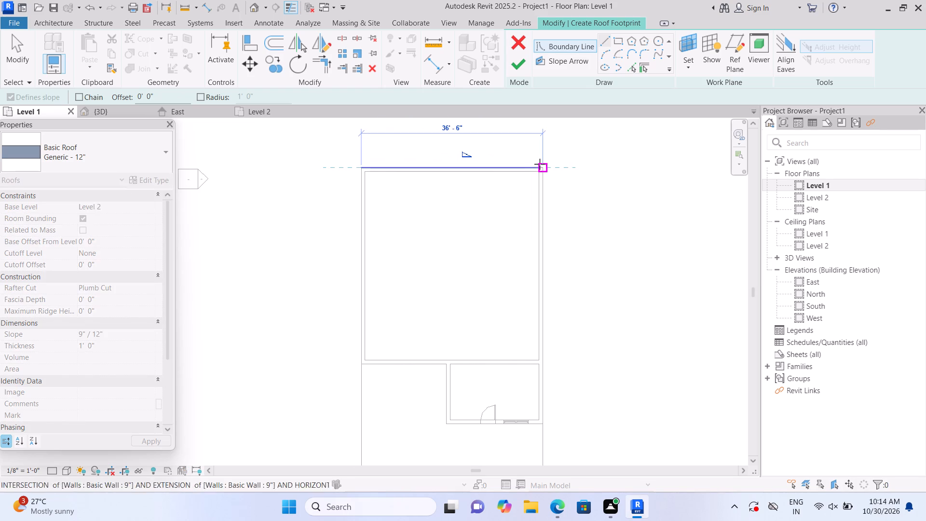
pyautogui.click(543, 166)
# Continue the roof boundary down the east outer wall face, 19'-4 1/2" along the front room's front face and back up its west side.
pyautogui.moveTo(549, 326); pyautogui.dragTo(522, 245, button='middle')
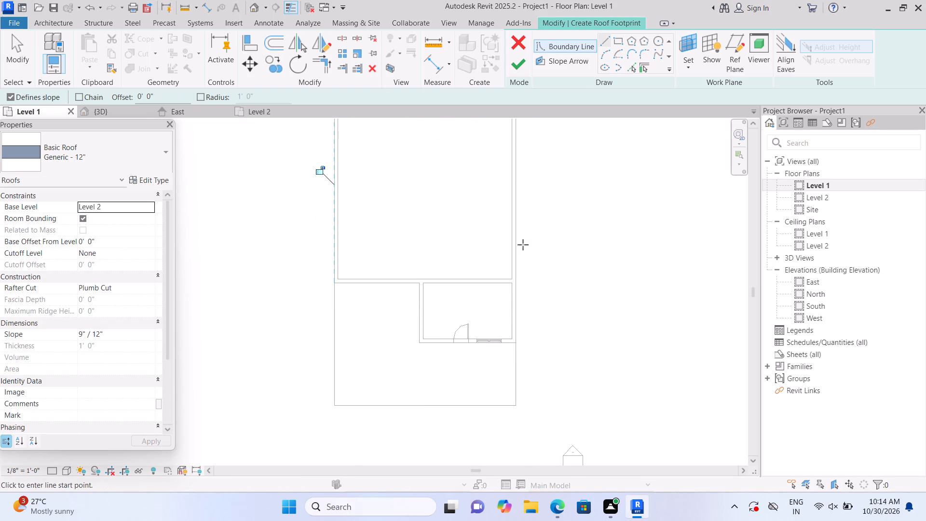
pyautogui.moveTo(534, 232); pyautogui.dragTo(553, 356, button='middle')
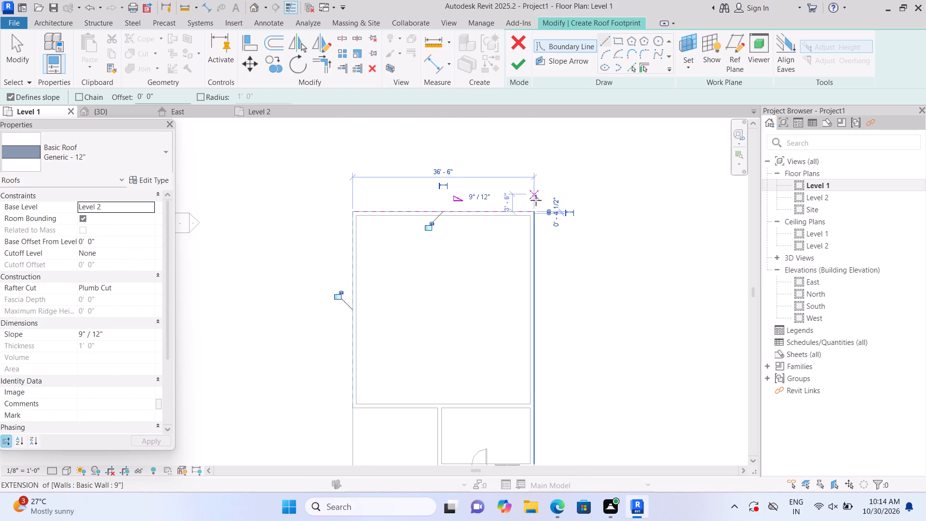
pyautogui.click(532, 215)
pyautogui.moveTo(542, 346); pyautogui.dragTo(519, 211, button='middle')
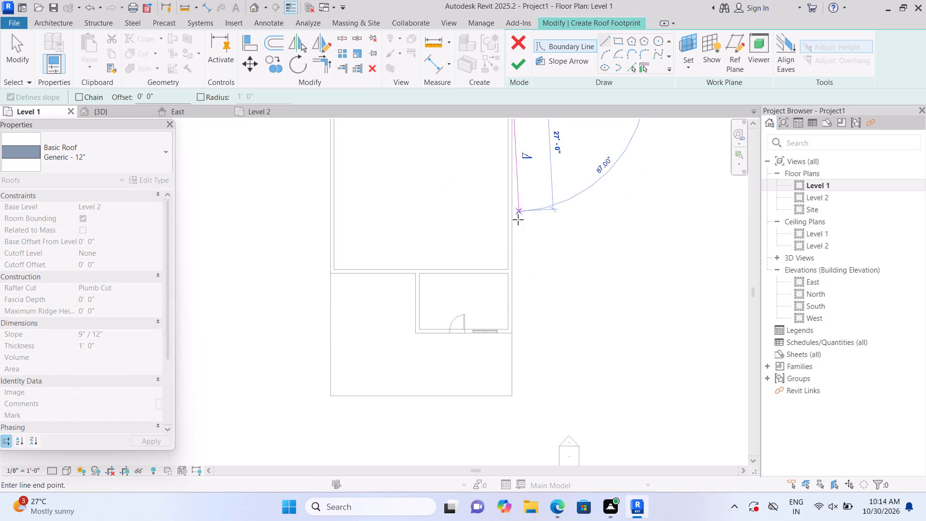
pyautogui.click(510, 334)
pyautogui.click(510, 334)
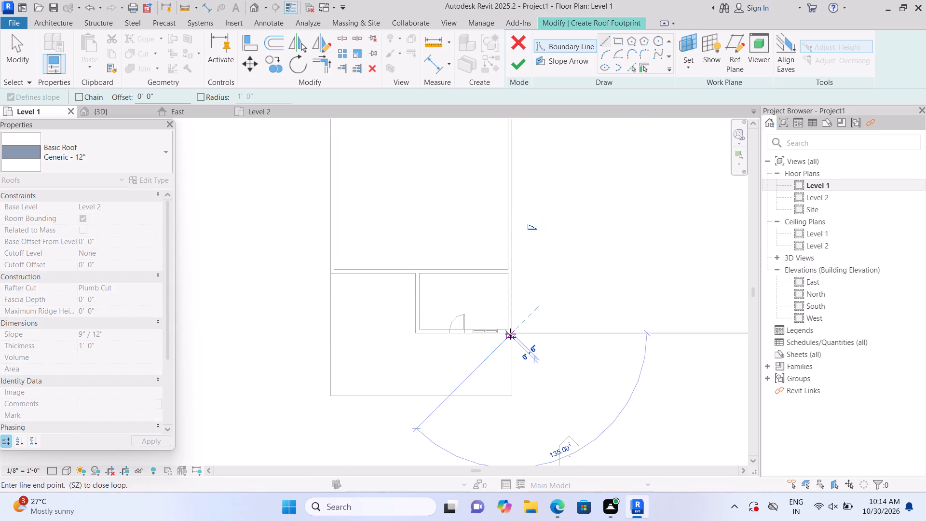
pyautogui.doubleClick(413, 333)
pyautogui.doubleClick(414, 273)
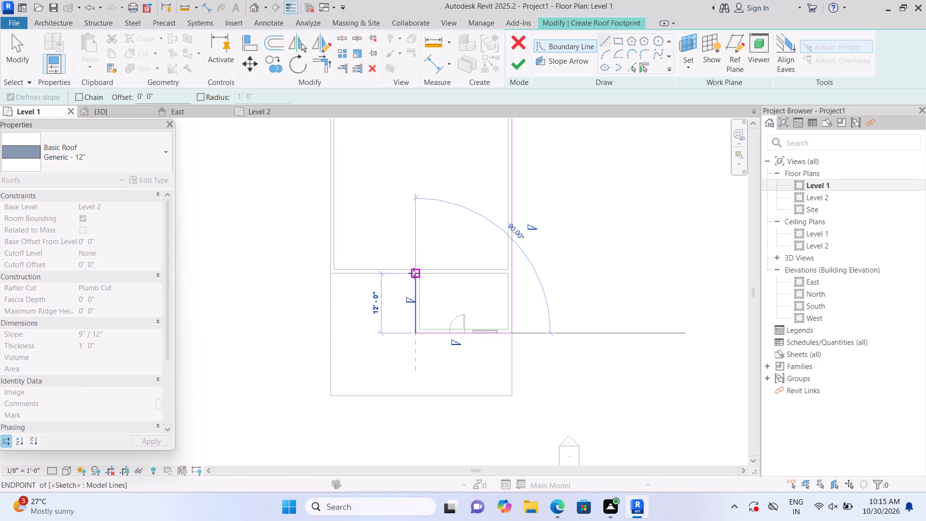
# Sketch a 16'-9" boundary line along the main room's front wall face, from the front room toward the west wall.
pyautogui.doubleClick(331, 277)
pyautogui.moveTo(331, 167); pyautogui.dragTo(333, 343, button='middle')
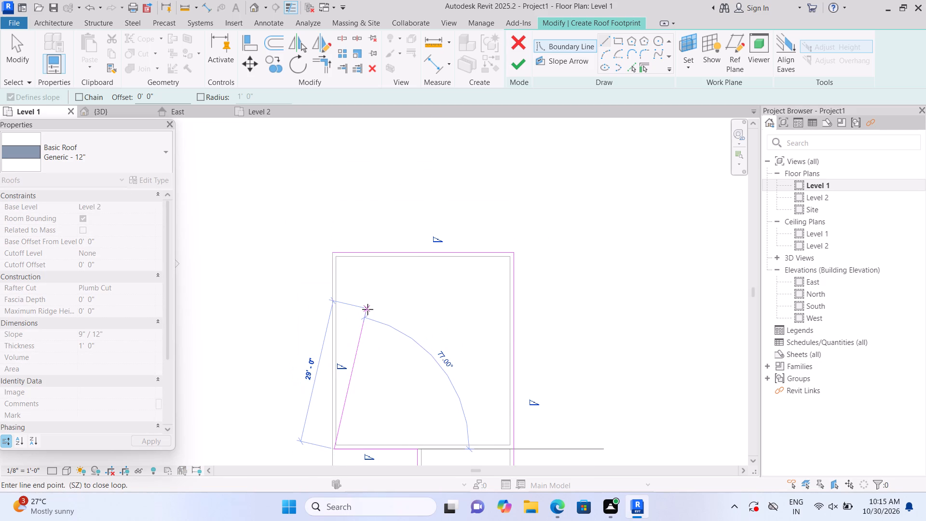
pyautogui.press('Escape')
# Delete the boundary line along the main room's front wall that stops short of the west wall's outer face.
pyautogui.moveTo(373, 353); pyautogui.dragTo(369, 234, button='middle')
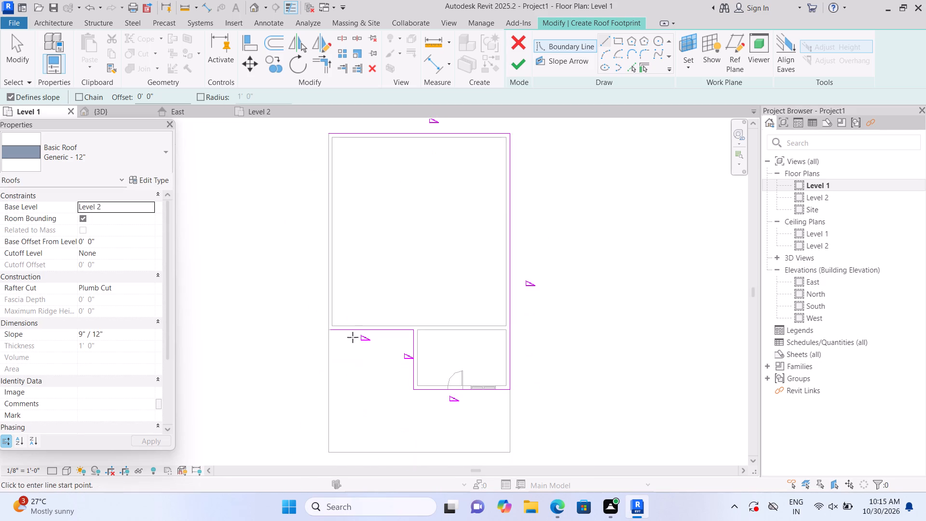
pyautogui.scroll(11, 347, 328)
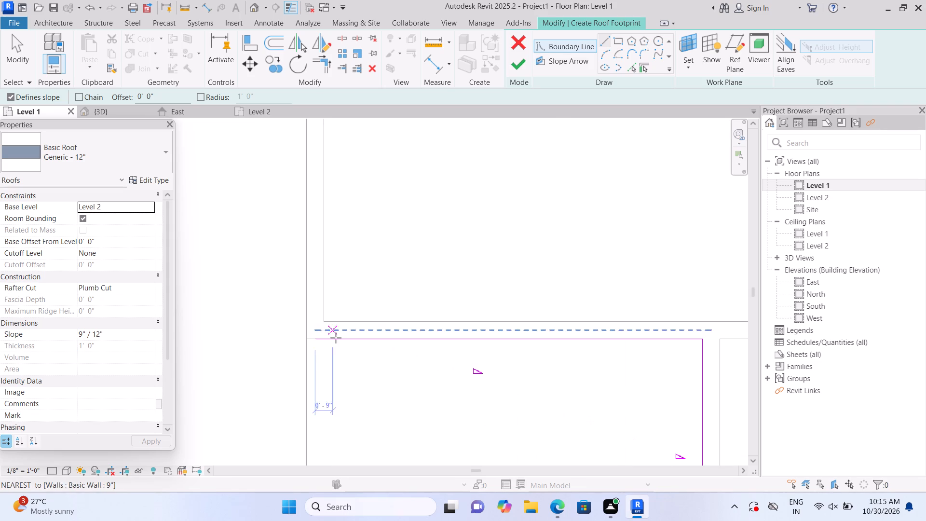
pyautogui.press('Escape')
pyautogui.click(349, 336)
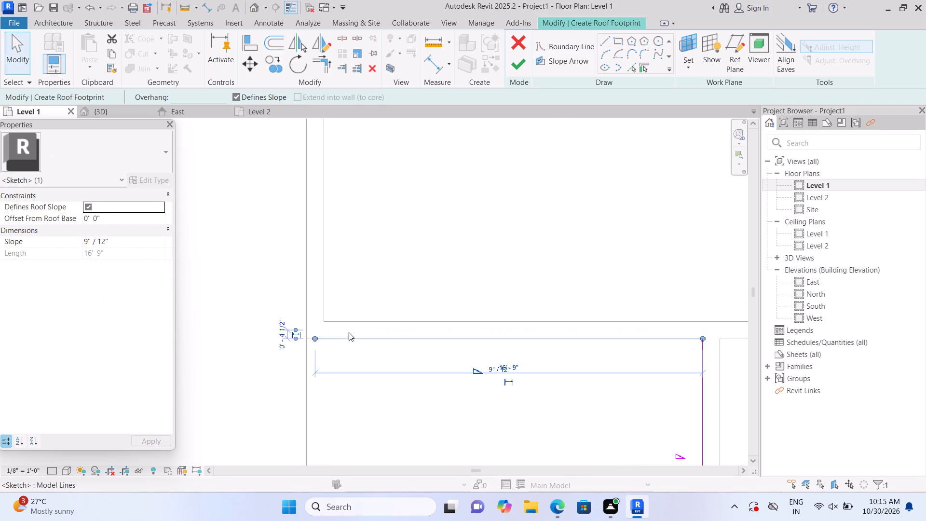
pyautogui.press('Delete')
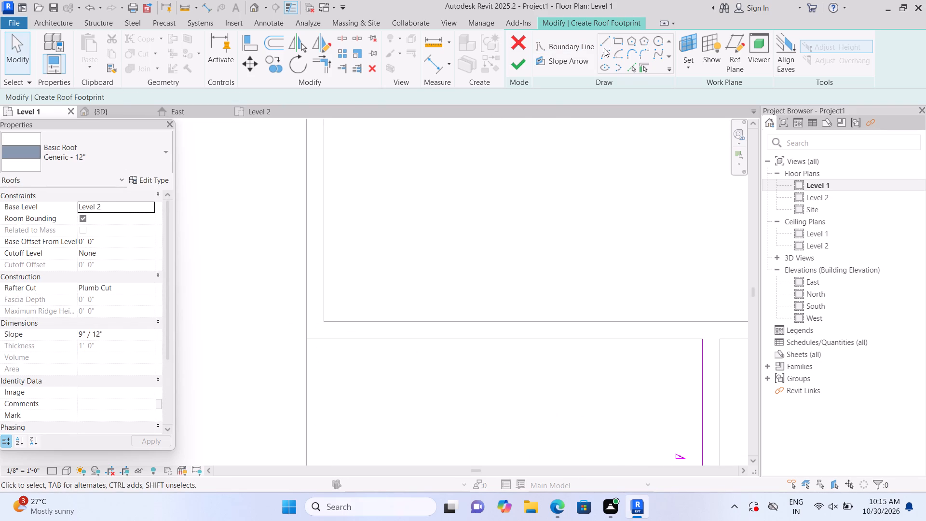
# Close the roof boundary along the main room's front wall face to the west corner and up the west outer wall face to the rear corner.
pyautogui.click(608, 40)
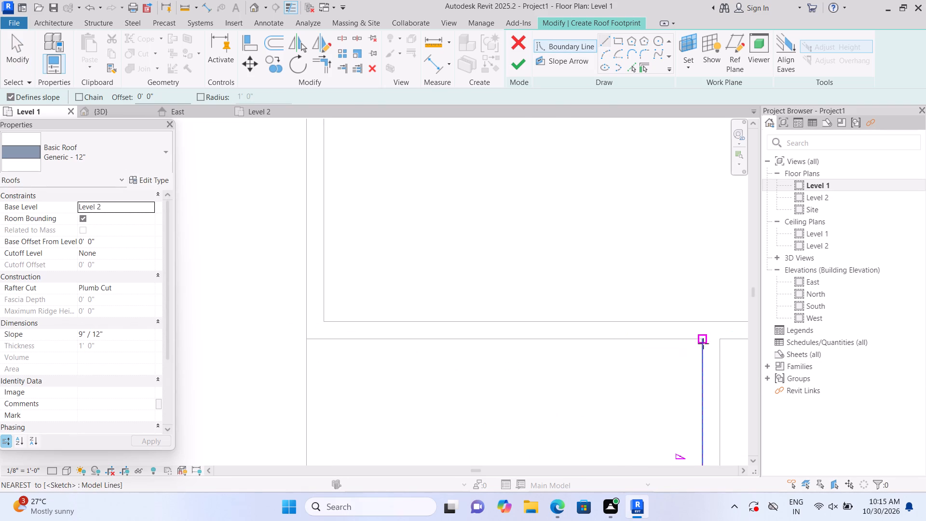
pyautogui.click(702, 341)
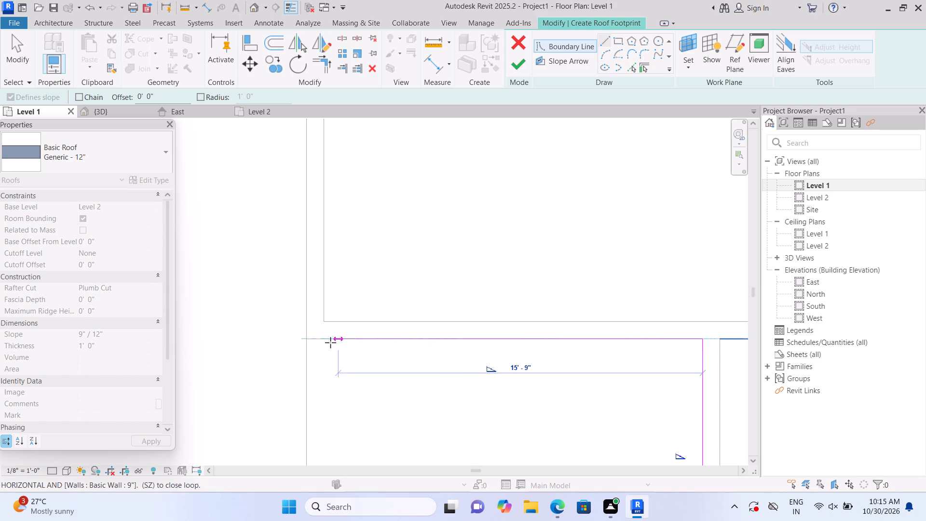
pyautogui.click(306, 340)
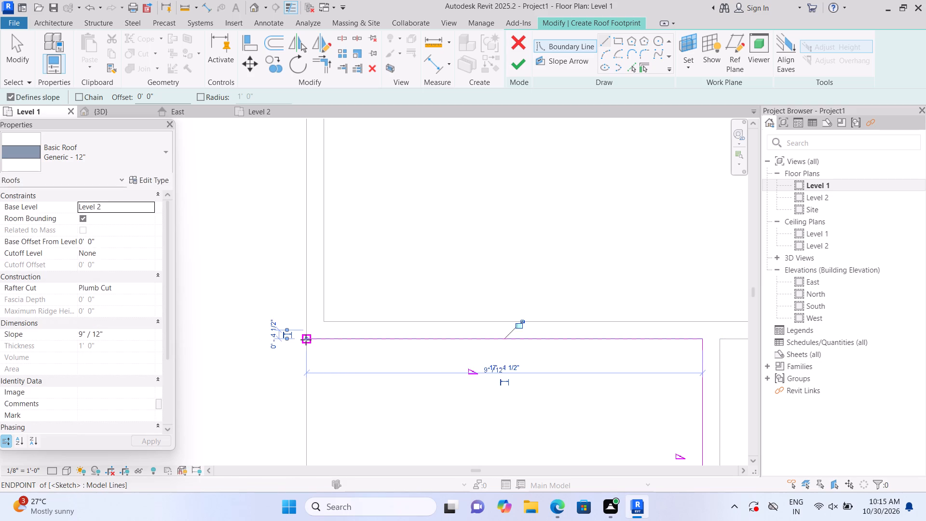
pyautogui.click(306, 340)
pyautogui.moveTo(309, 204); pyautogui.dragTo(310, 379, button='middle')
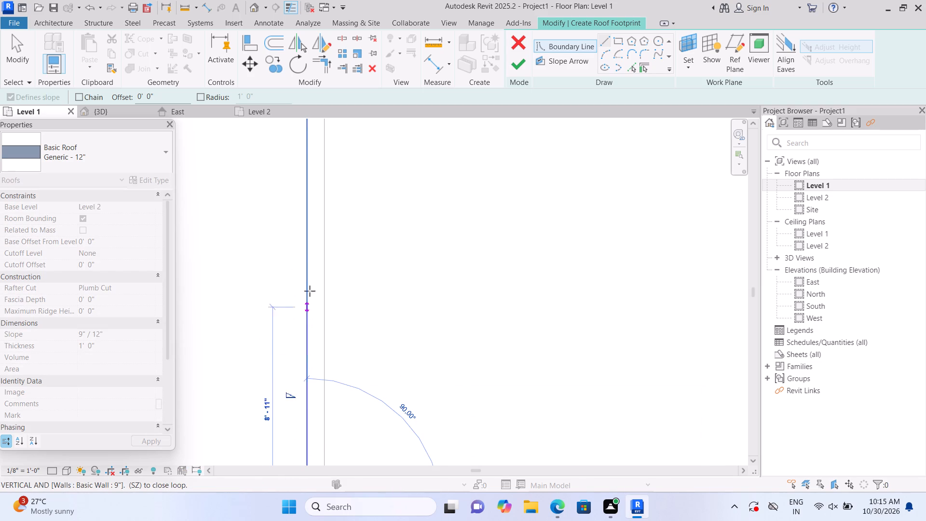
pyautogui.moveTo(307, 206); pyautogui.dragTo(305, 366, button='middle')
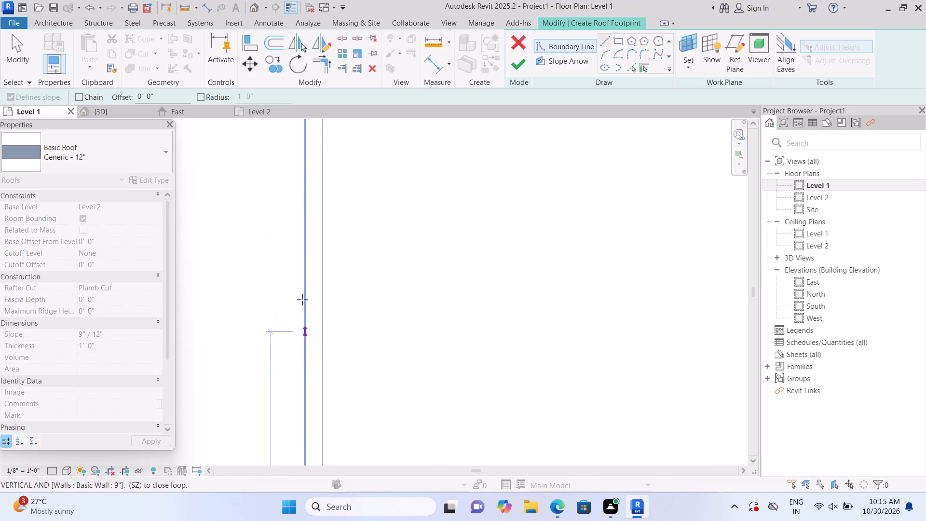
pyautogui.moveTo(303, 185); pyautogui.dragTo(302, 362, button='middle')
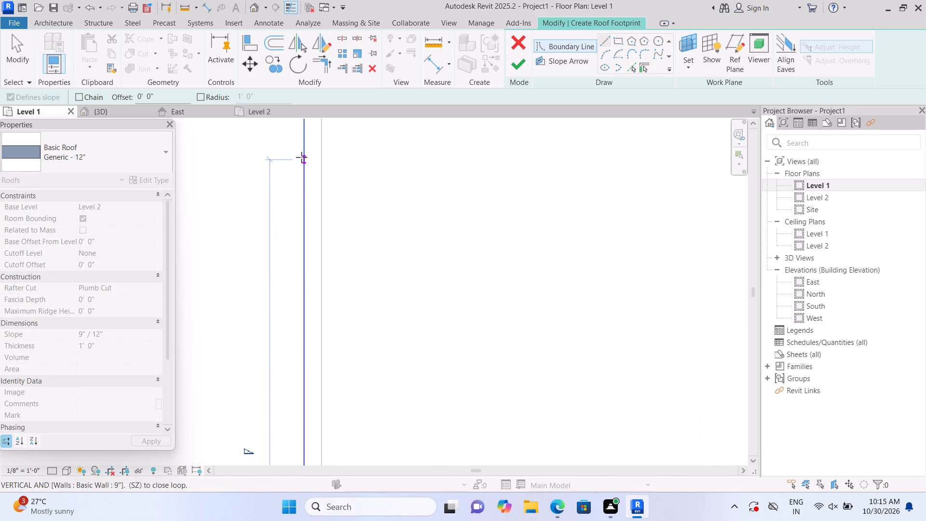
pyautogui.moveTo(302, 160); pyautogui.dragTo(299, 397, button='middle')
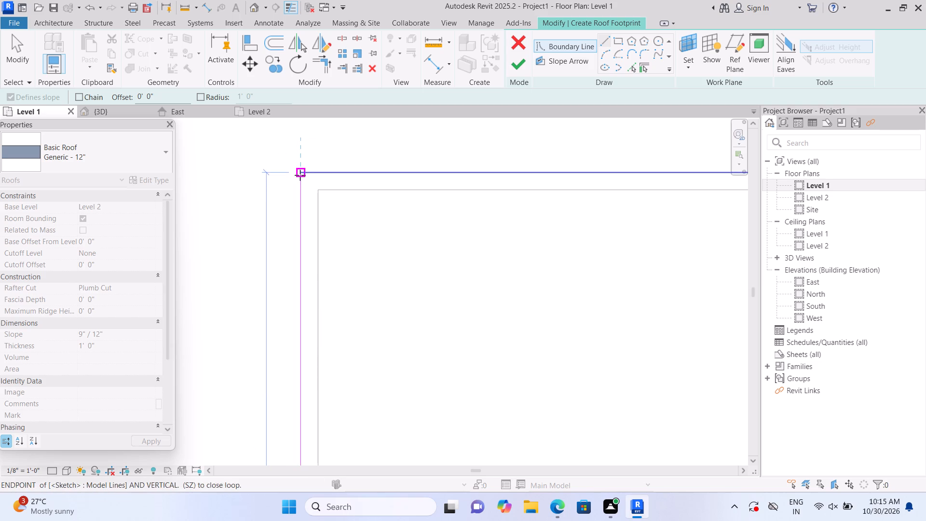
pyautogui.click(300, 175)
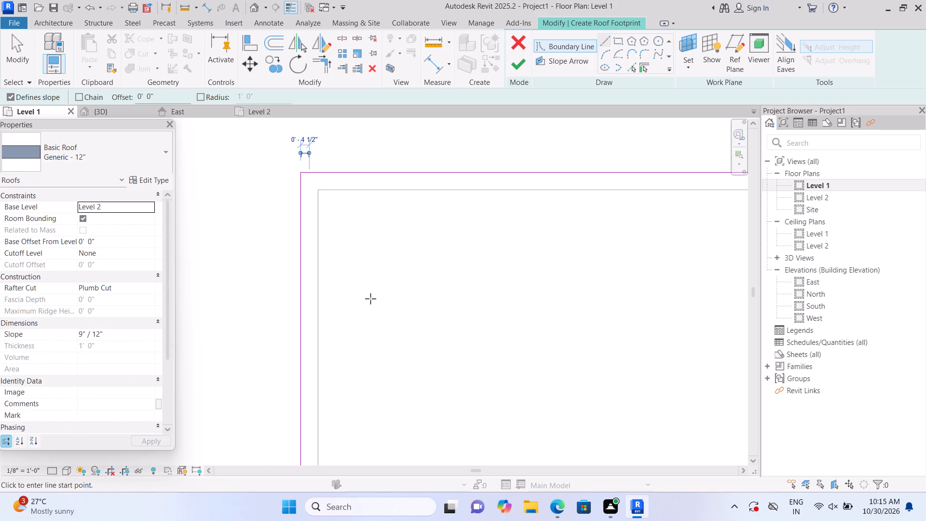
# Finish the roof footprint sketch and dismiss the save reminder without saving.
pyautogui.press('Escape')
pyautogui.click(519, 67)
pyautogui.scroll(-1, 521, 329)
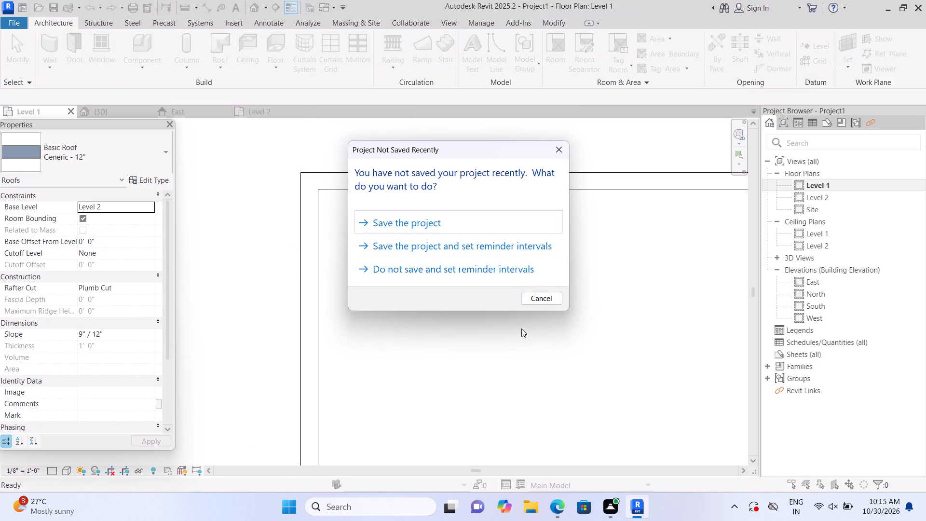
pyautogui.scroll(-1, 521, 329)
pyautogui.click(556, 152)
pyautogui.scroll(-6, 558, 291)
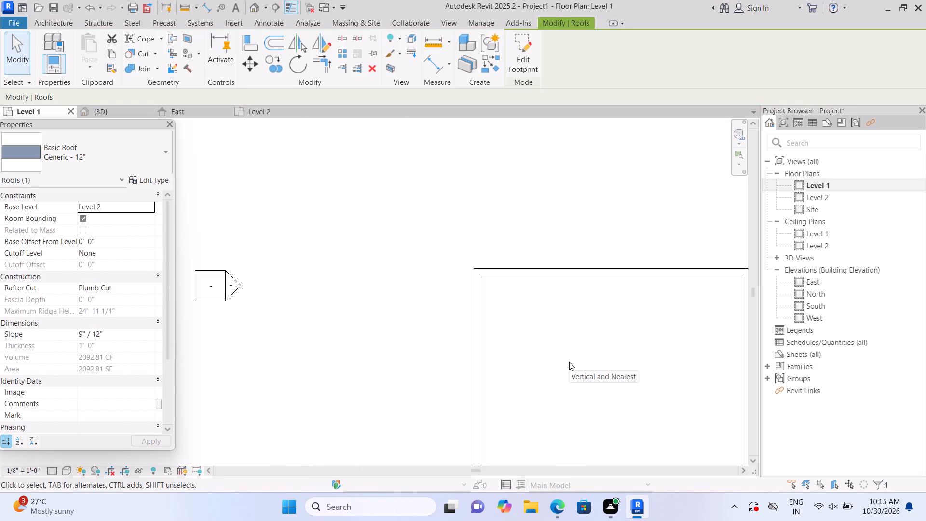
pyautogui.scroll(-3, 569, 362)
pyautogui.moveTo(569, 360); pyautogui.dragTo(423, 229, button='middle')
pyautogui.scroll(-4, 419, 232)
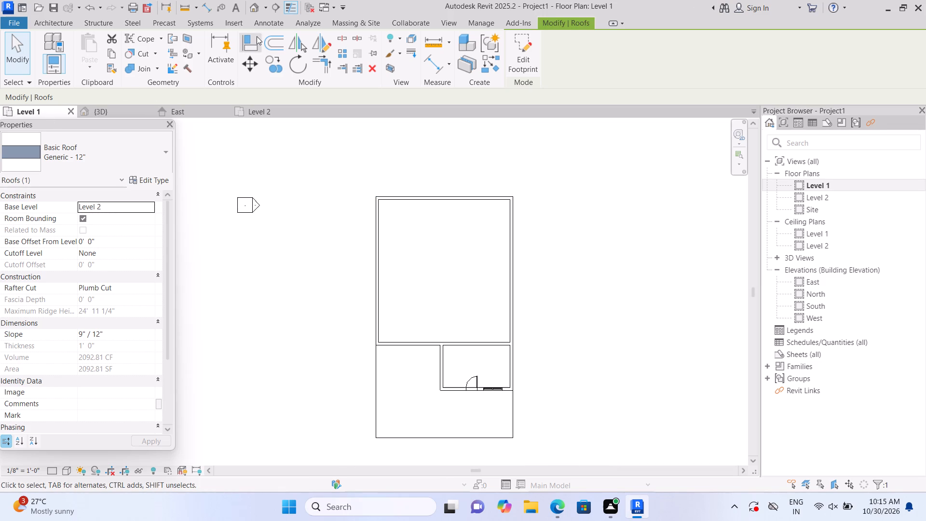
# Set the new roof's slope to 0 in the 3D view.
pyautogui.click(254, 10)
pyautogui.scroll(-2, 331, 181)
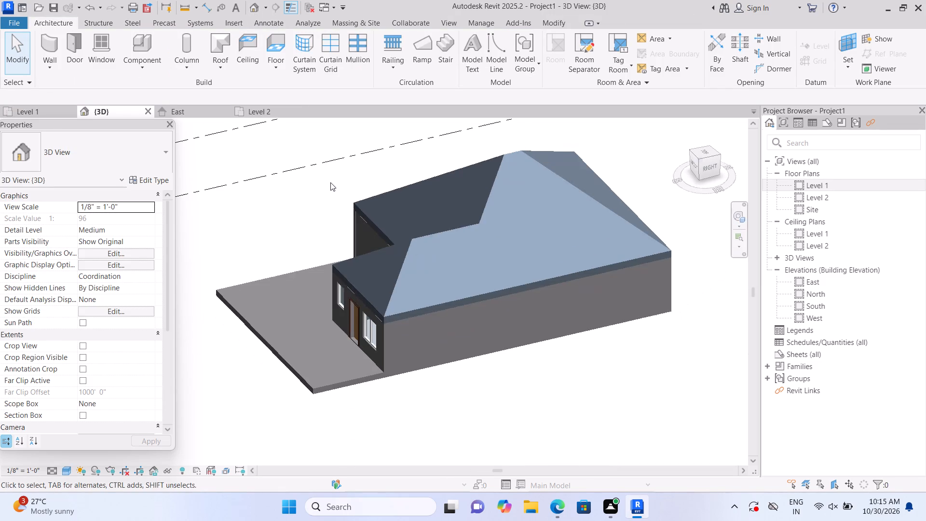
pyautogui.click(468, 235)
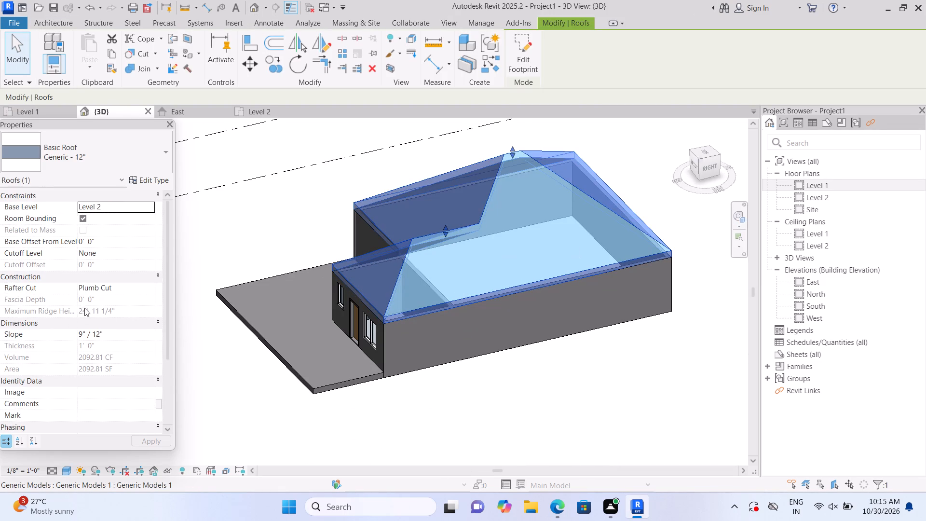
pyautogui.click(108, 334)
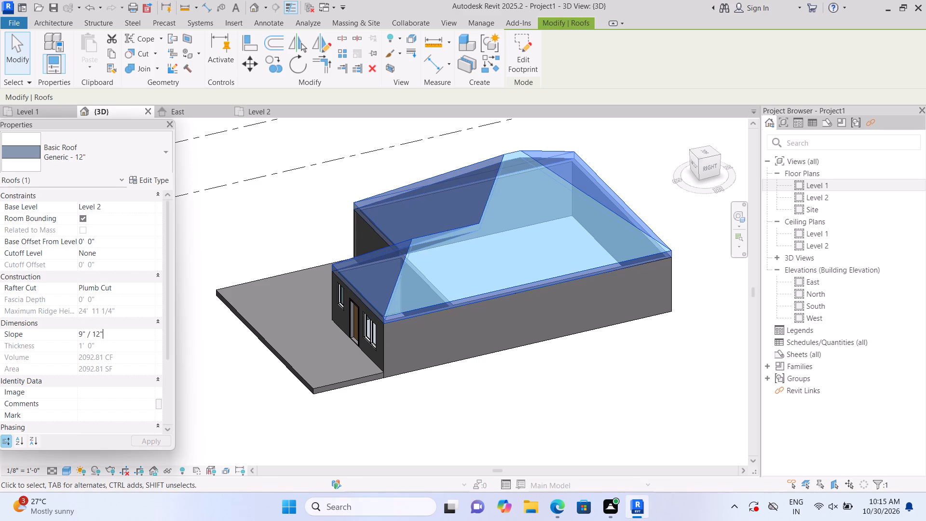
pyautogui.press('BackSpace')
pyautogui.press('BackSpace')
pyautogui.press('BackSpace')
pyautogui.press('BackSpace')
pyautogui.press('BackSpace')
pyautogui.press('BackSpace')
pyautogui.press('BackSpace')
pyautogui.press('BackSpace')
pyautogui.press('BackSpace')
pyautogui.press('BackSpace')
pyautogui.press('BackSpace')
pyautogui.press('0')
pyautogui.press('Return')
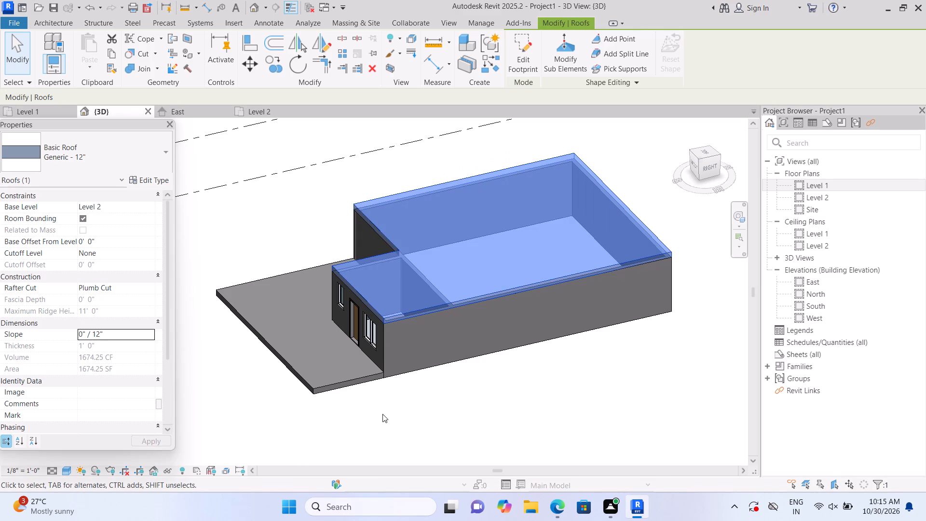
pyautogui.click(392, 412)
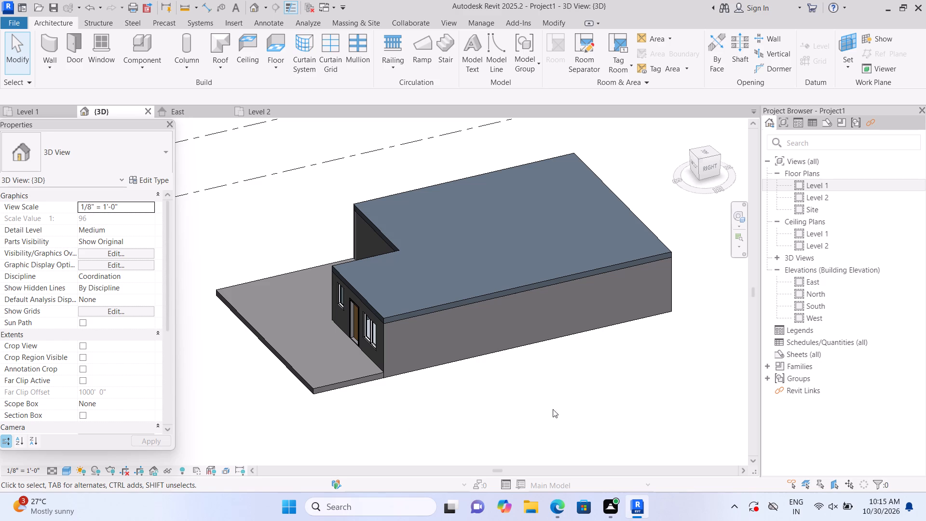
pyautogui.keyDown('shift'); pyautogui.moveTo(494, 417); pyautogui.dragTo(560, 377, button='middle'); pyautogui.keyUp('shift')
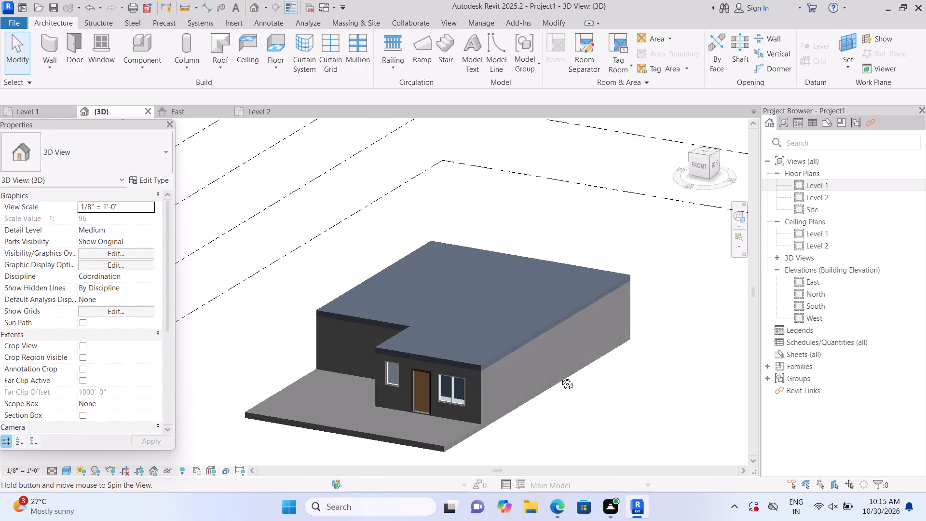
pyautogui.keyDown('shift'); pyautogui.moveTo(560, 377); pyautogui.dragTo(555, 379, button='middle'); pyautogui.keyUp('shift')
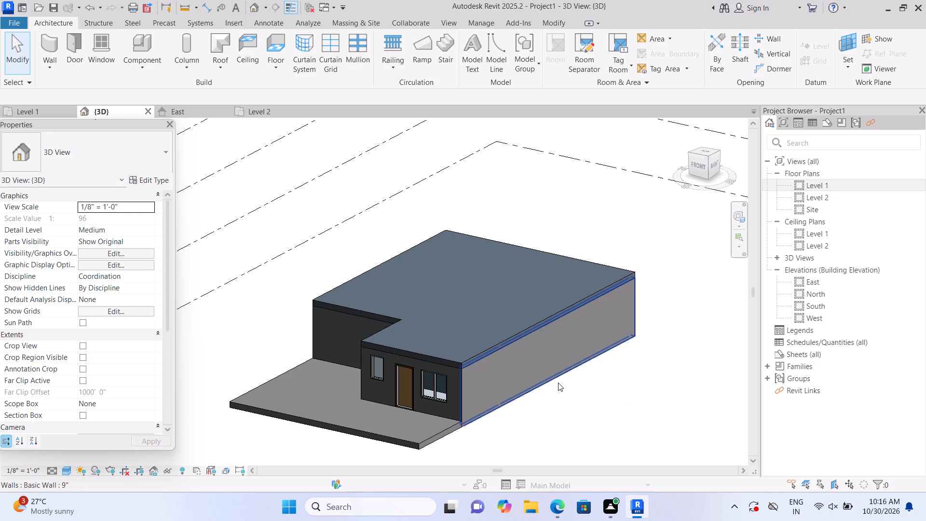
# On Level 2, draw a 10' high Basic Wall 9" along the east wall centerline from the front room's front corner to the rear wall.
pyautogui.doubleClick(797, 195)
pyautogui.click(49, 43)
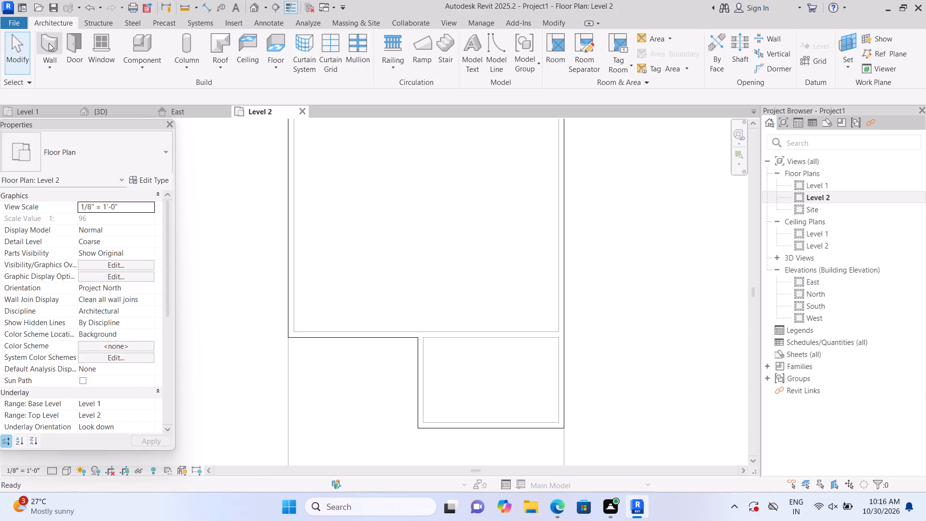
pyautogui.scroll(-3, 349, 236)
pyautogui.scroll(-1, 384, 255)
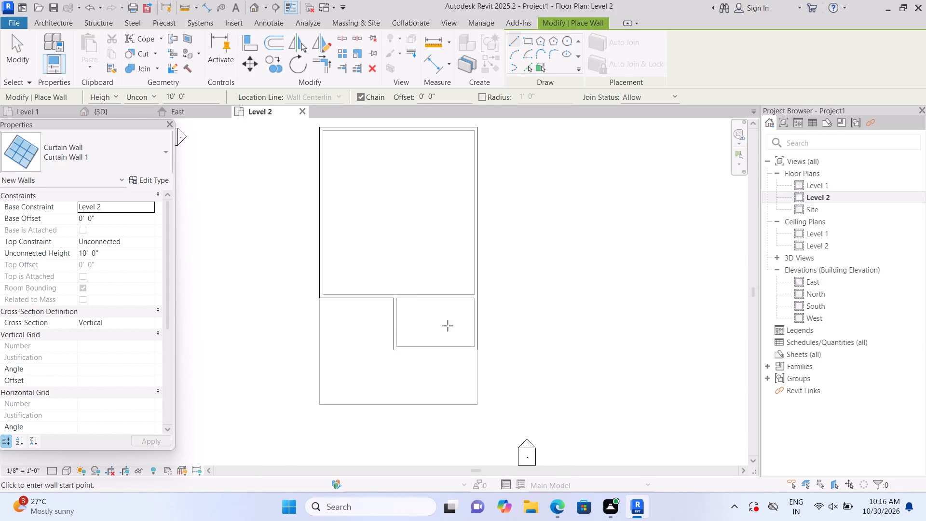
pyautogui.scroll(13, 482, 362)
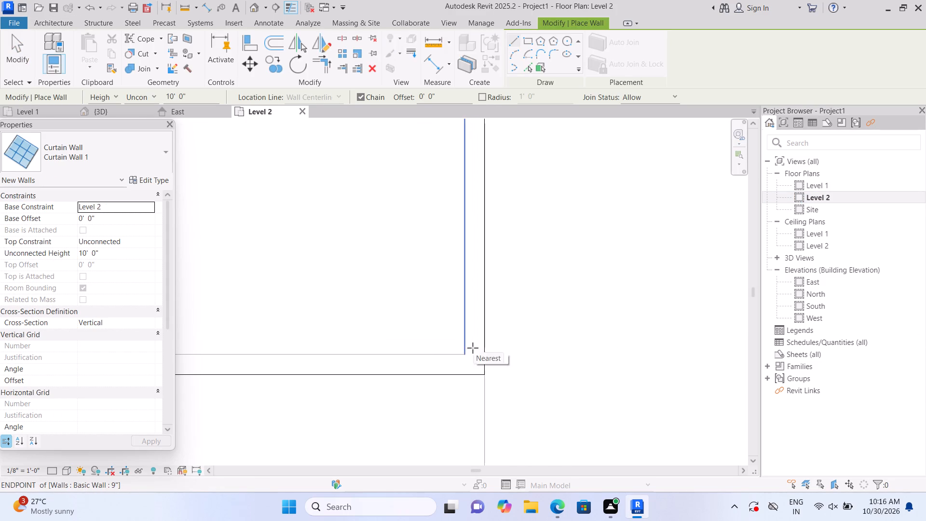
pyautogui.click(476, 360)
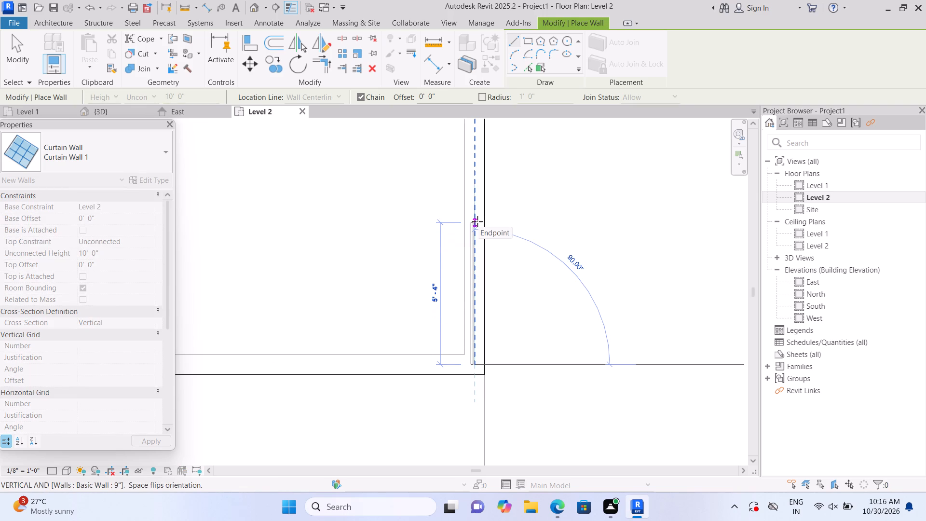
pyautogui.press('Escape')
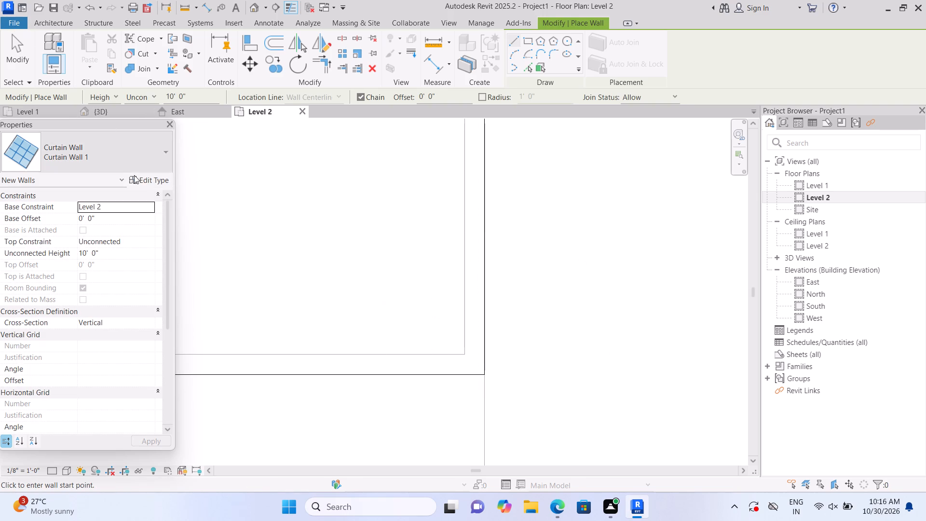
pyautogui.click(136, 156)
pyautogui.scroll(10, 81, 316)
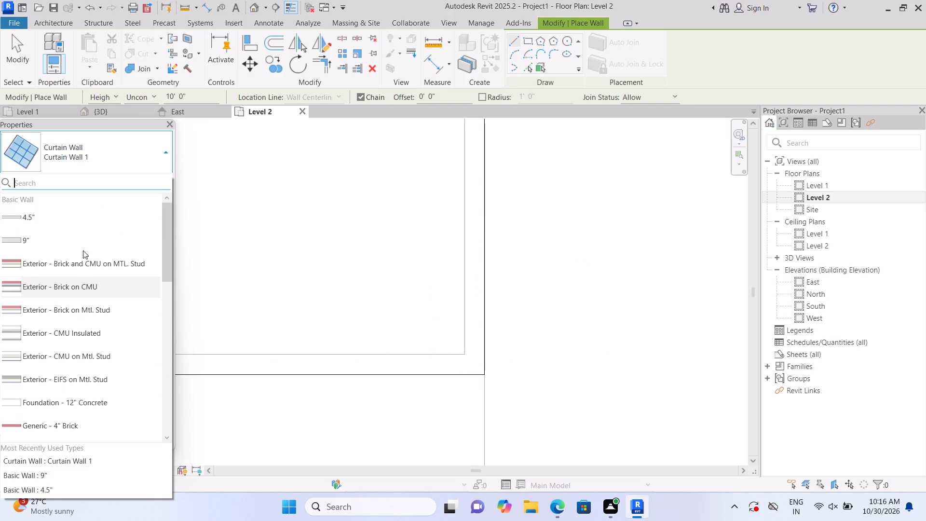
pyautogui.click(82, 242)
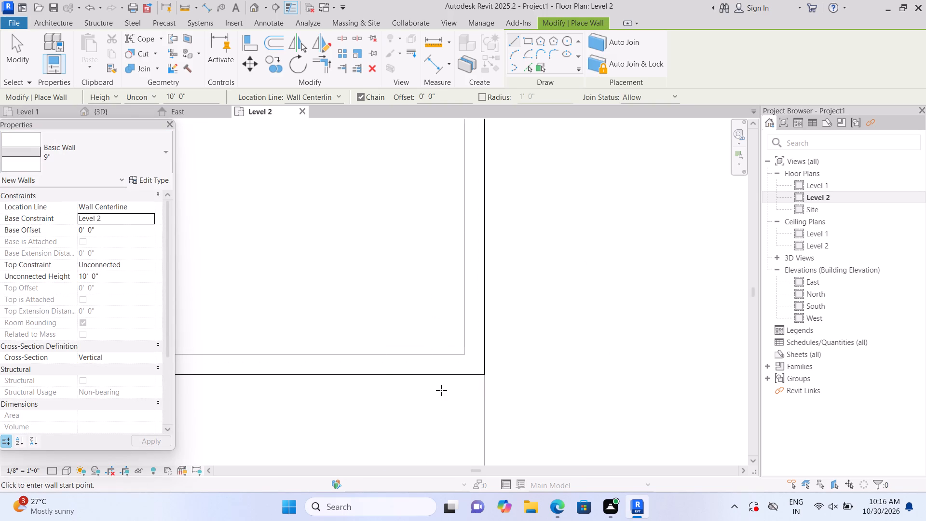
pyautogui.click(472, 359)
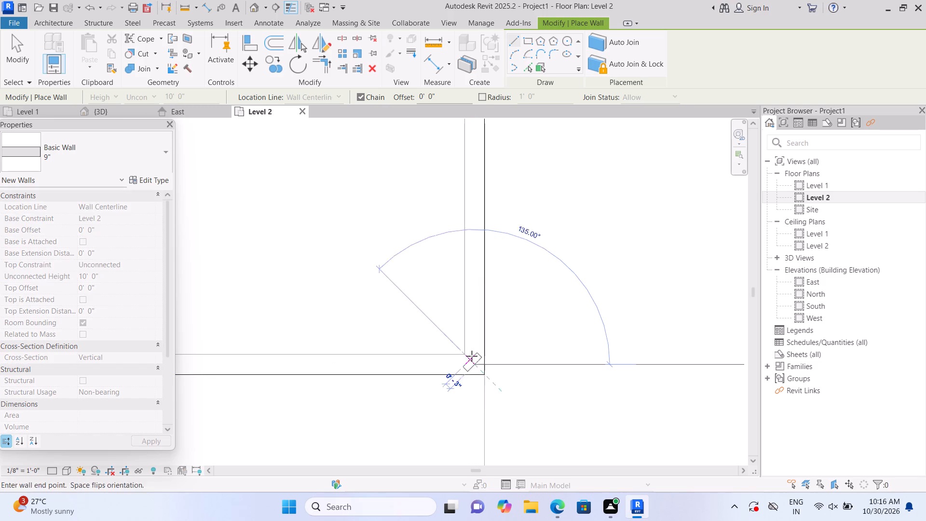
pyautogui.moveTo(474, 197); pyautogui.dragTo(489, 421, button='middle')
pyautogui.scroll(-9, 488, 374)
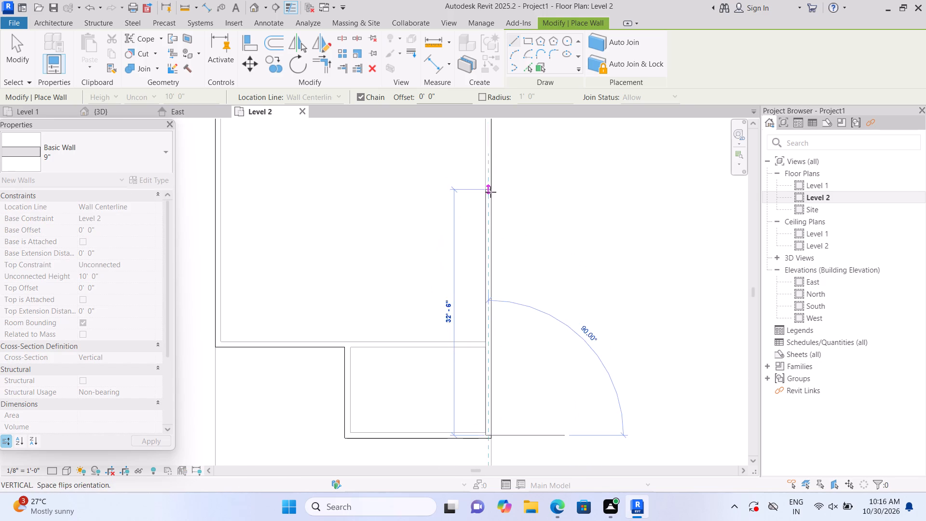
pyautogui.scroll(1, 489, 178)
pyautogui.moveTo(489, 178); pyautogui.dragTo(497, 353, button='middle')
pyautogui.scroll(2, 495, 227)
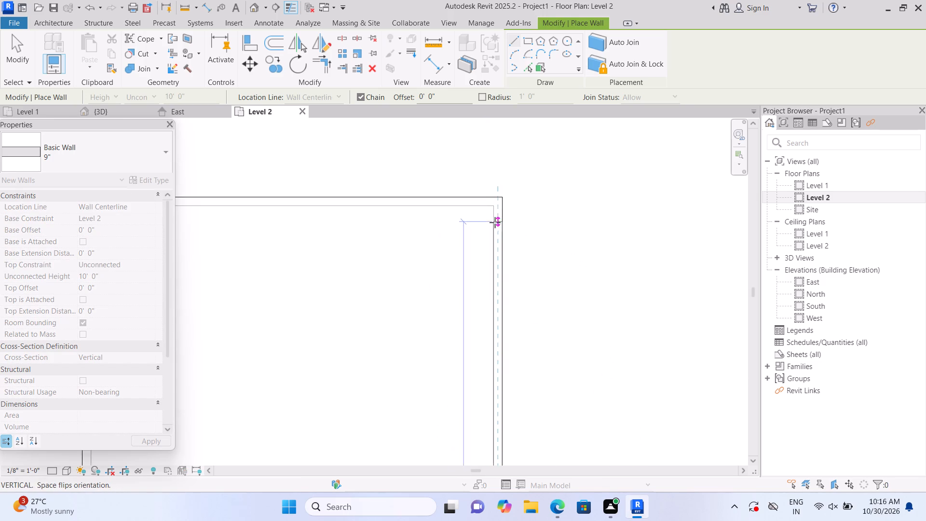
pyautogui.scroll(7, 495, 222)
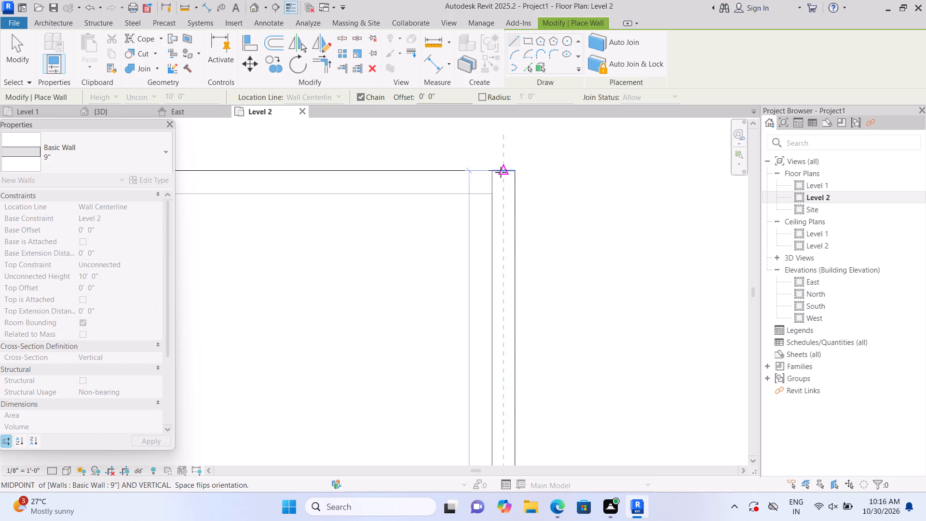
pyautogui.click(501, 172)
pyautogui.press('Escape')
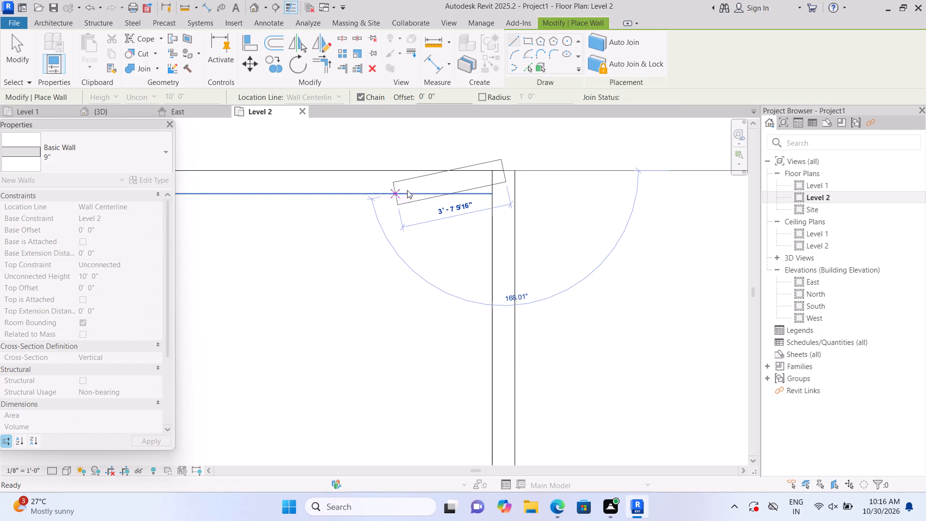
# Continue the Basic Wall 9" on Level 2 along the rear wall centerline from the east corner to the west corner.
pyautogui.click(502, 184)
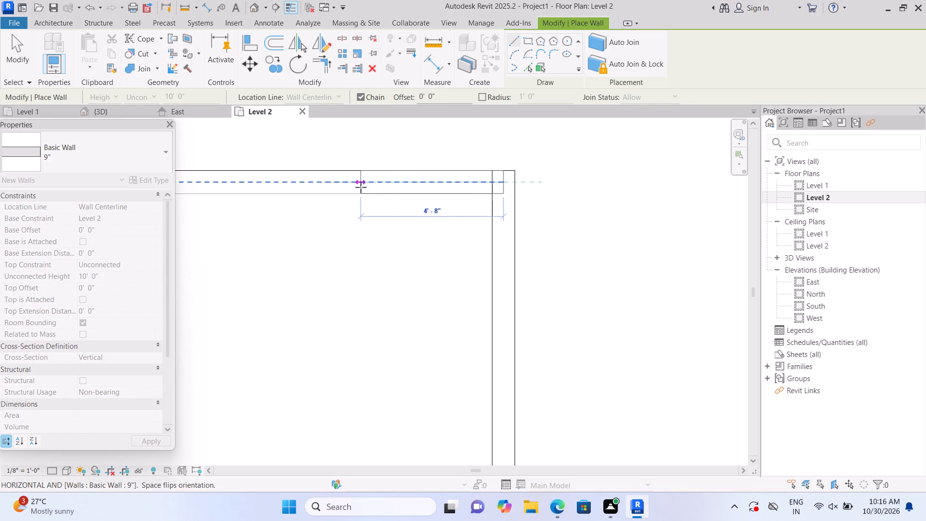
pyautogui.moveTo(360, 188); pyautogui.dragTo(687, 192, button='middle')
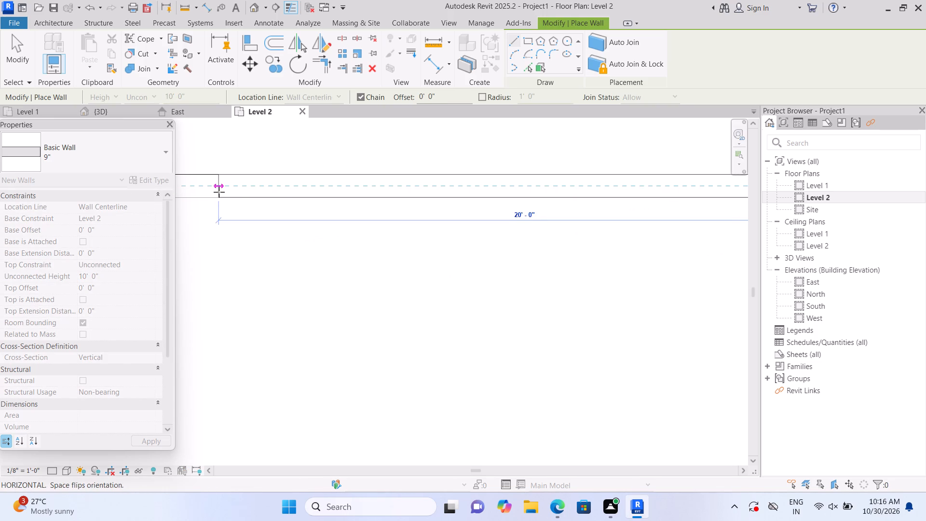
pyautogui.moveTo(220, 193); pyautogui.dragTo(496, 208, button='middle')
pyautogui.middleClick(496, 208)
pyautogui.moveTo(254, 198); pyautogui.dragTo(543, 199, button='middle')
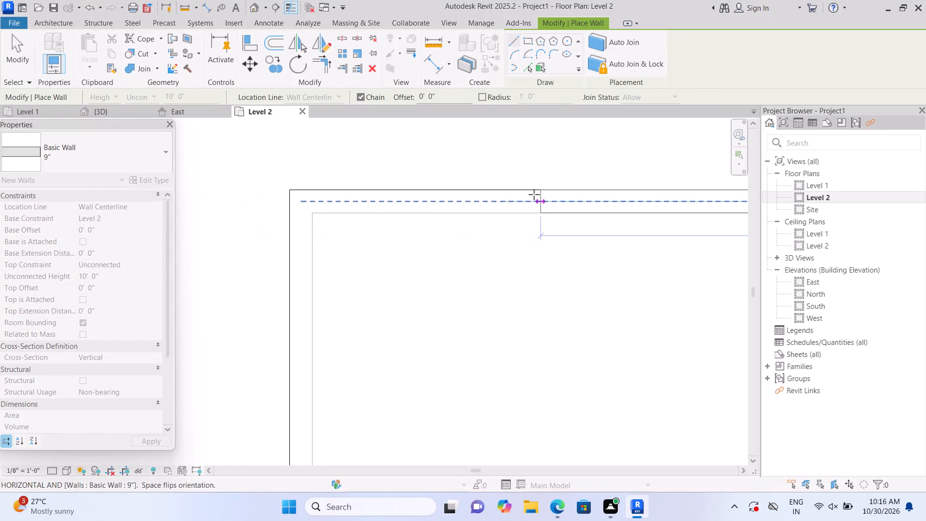
pyautogui.click(299, 201)
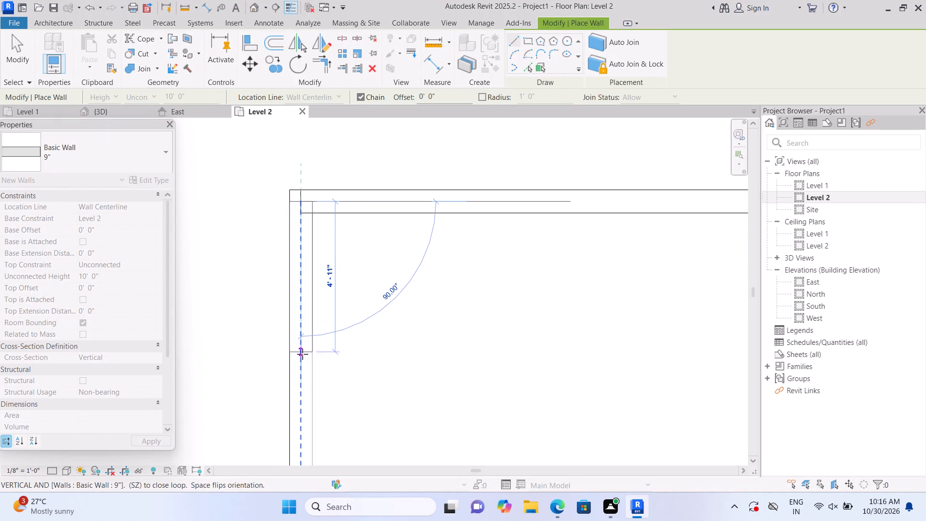
# Continue the 9" wall along the west wall centerline from the rear corner to the main room's front corner.
pyautogui.scroll(1, 304, 376)
pyautogui.moveTo(304, 376); pyautogui.dragTo(303, 152, button='middle')
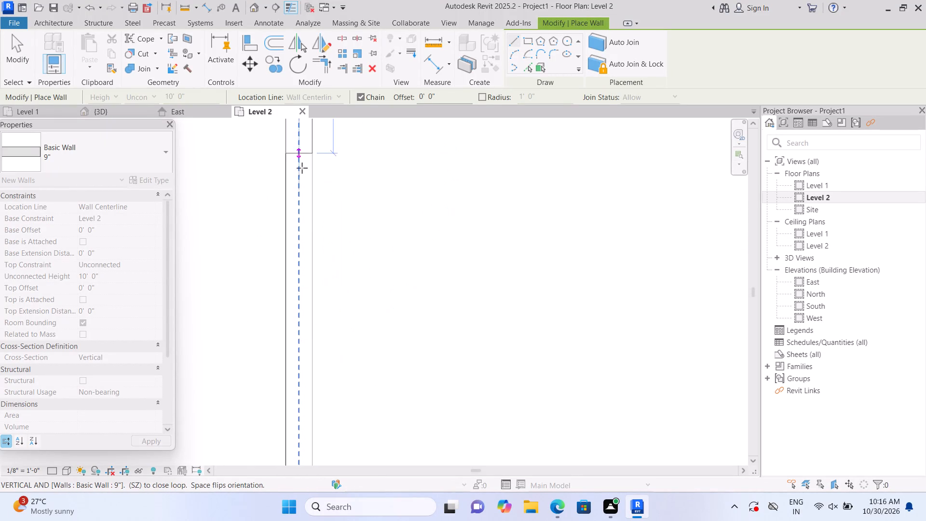
pyautogui.moveTo(304, 337); pyautogui.dragTo(296, 92, button='middle')
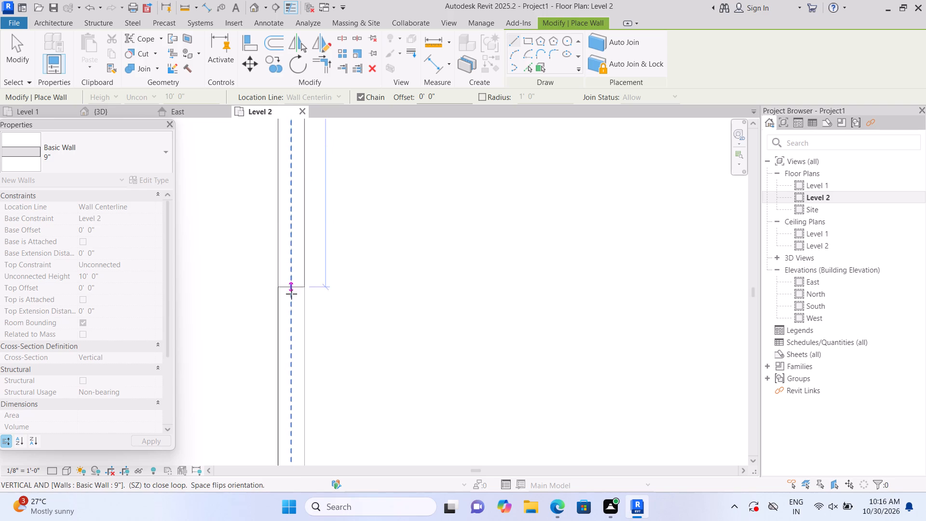
pyautogui.moveTo(293, 324); pyautogui.dragTo(294, 184, button='middle')
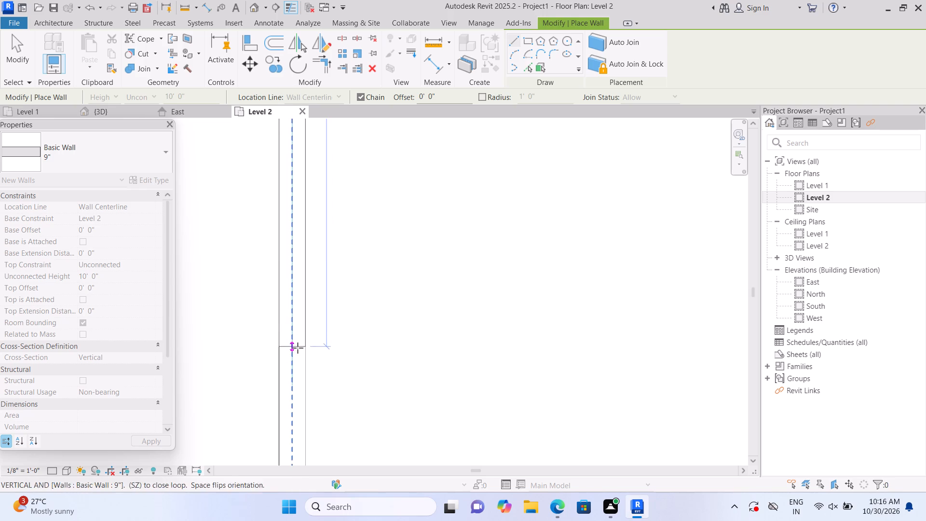
pyautogui.moveTo(298, 348); pyautogui.dragTo(297, 198, button='middle')
pyautogui.moveTo(278, 327); pyautogui.dragTo(272, 177, button='middle')
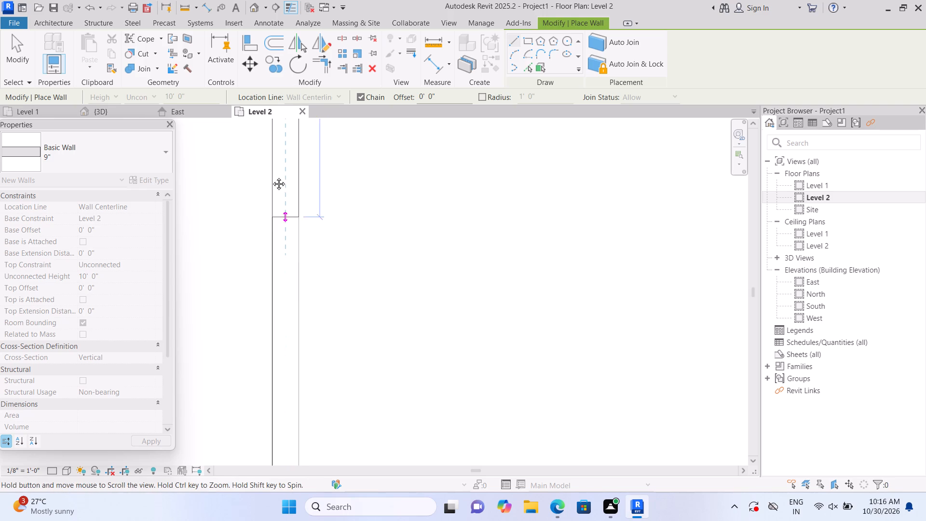
pyautogui.moveTo(272, 177); pyautogui.dragTo(271, 136, button='middle')
pyautogui.moveTo(277, 344); pyautogui.dragTo(278, 162, button='middle')
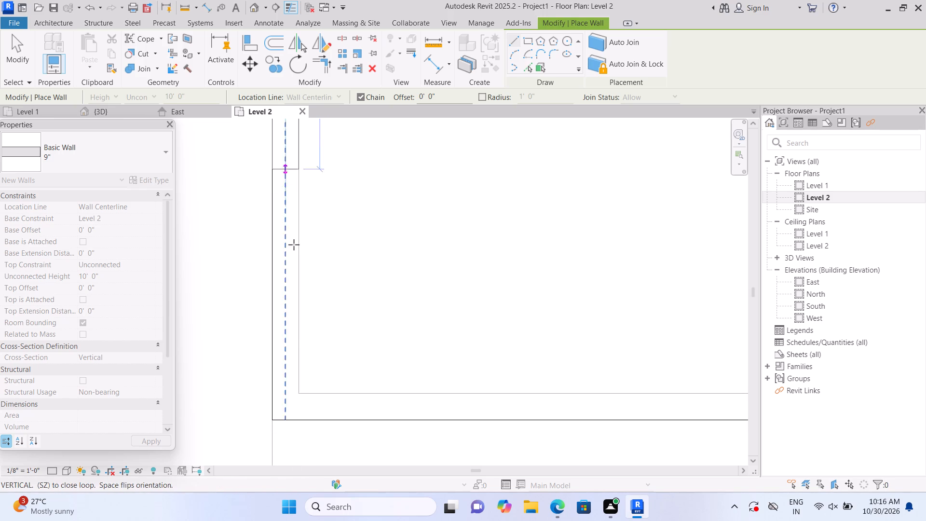
pyautogui.click(286, 406)
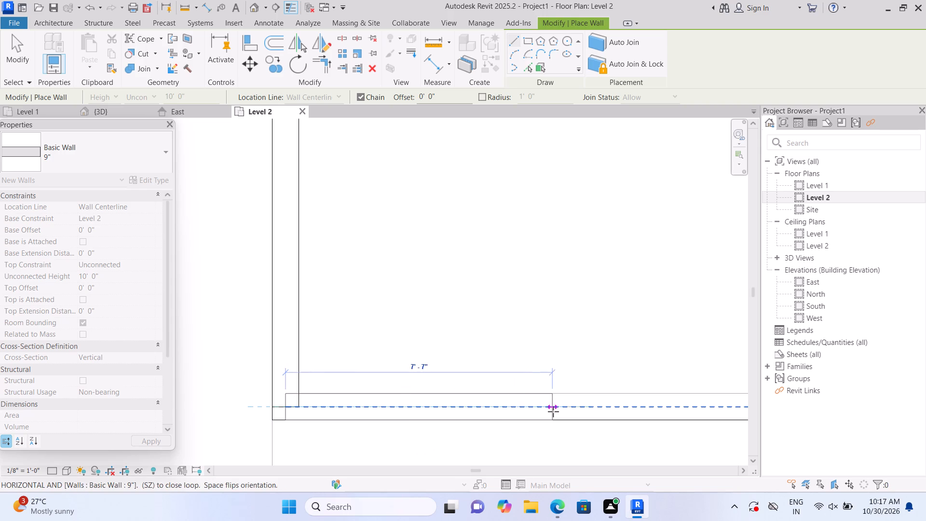
# Continue the 9" wall along the main room's front wall centerline to the centerline of the front room's west wall.
pyautogui.scroll(-9, 553, 411)
pyautogui.moveTo(553, 411); pyautogui.dragTo(460, 372, button='middle')
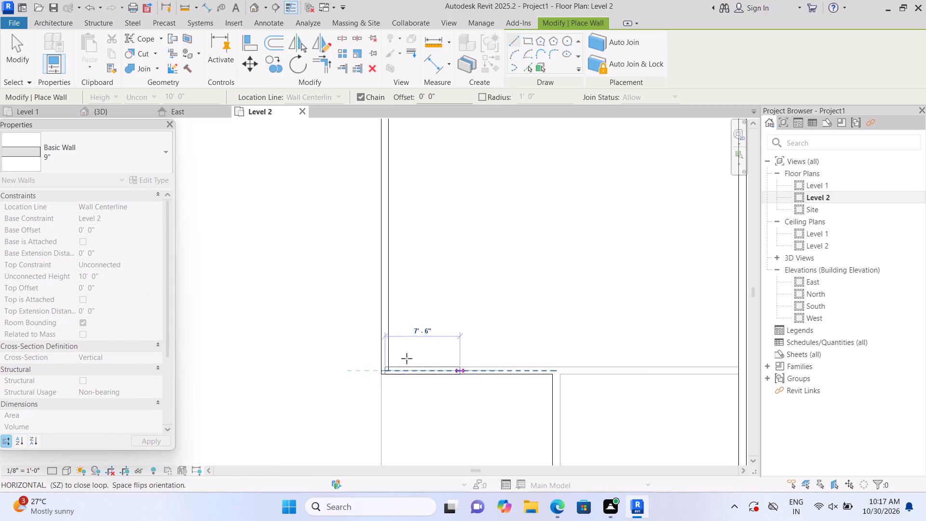
pyautogui.moveTo(391, 350); pyautogui.dragTo(384, 343, button='middle')
pyautogui.scroll(1, 541, 371)
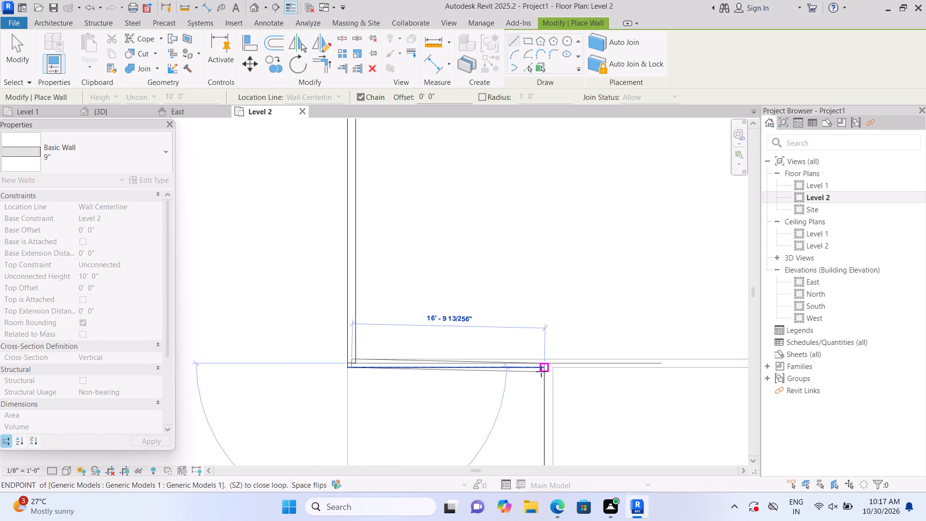
pyautogui.scroll(8, 541, 371)
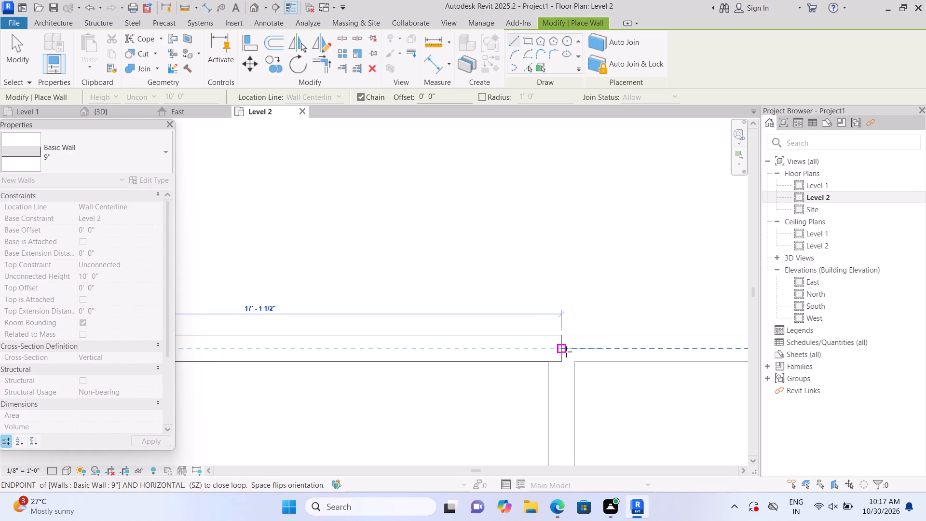
pyautogui.scroll(-2, 566, 356)
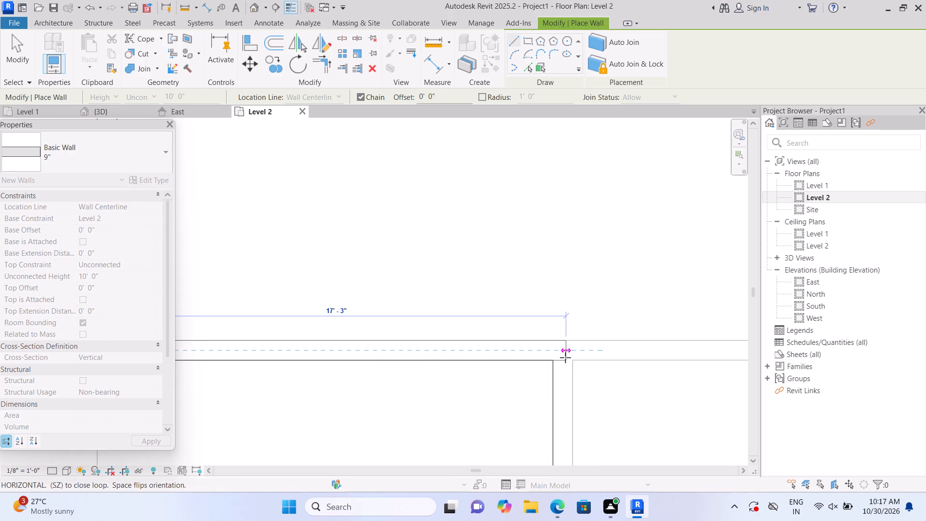
pyautogui.moveTo(565, 357); pyautogui.dragTo(327, 141, button='middle')
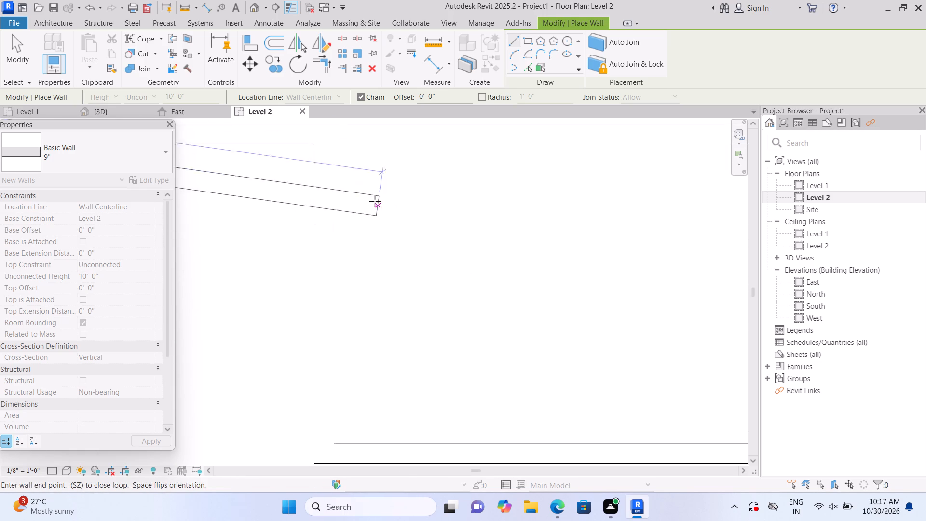
pyautogui.click(328, 138)
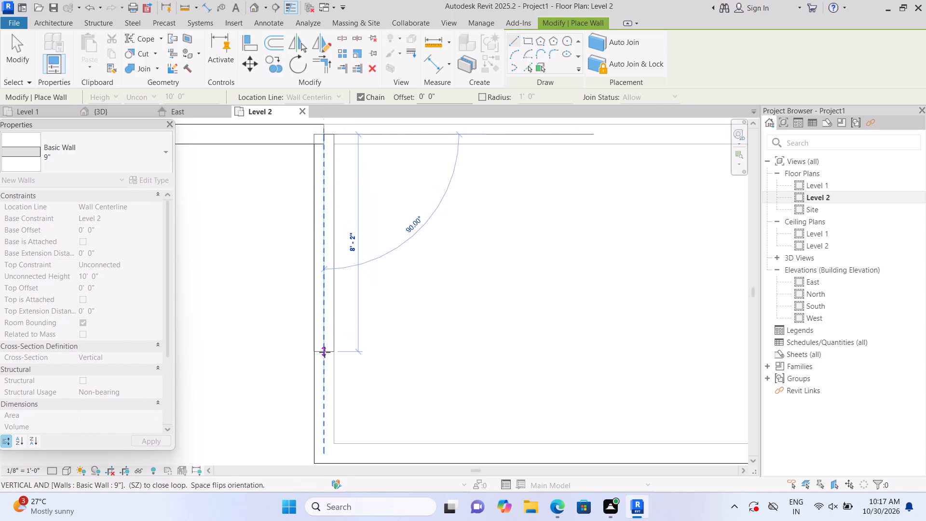
# Close the 9" wall loop along the front room's west and front wall centerlines, ending at its front east corner.
pyautogui.moveTo(321, 342); pyautogui.dragTo(307, 246, button='middle')
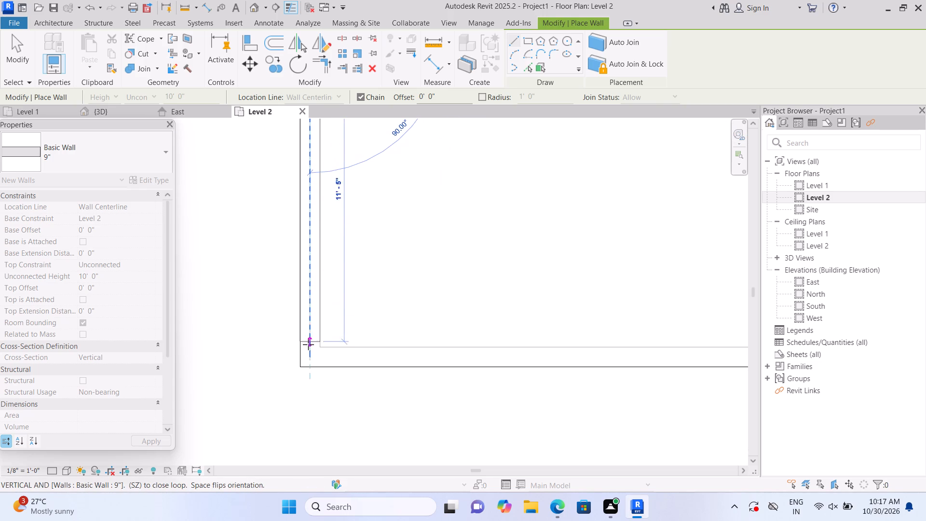
pyautogui.click(310, 355)
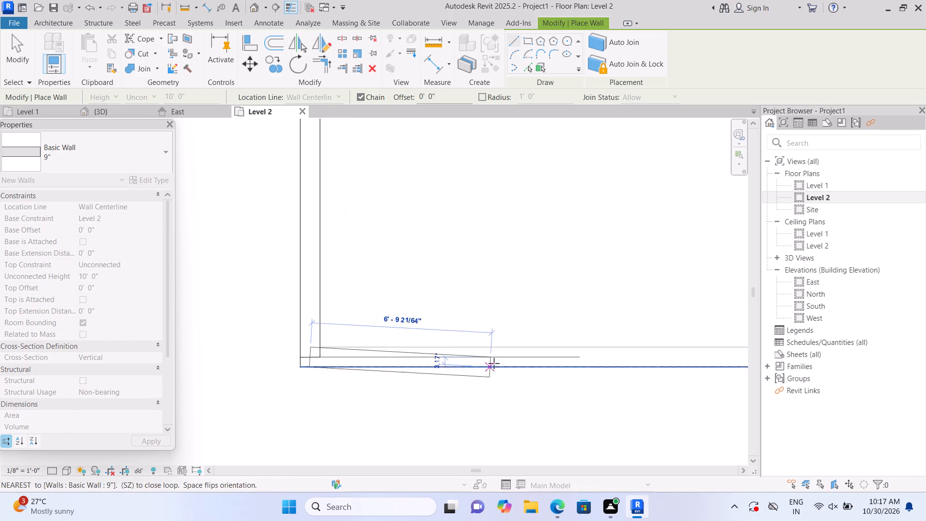
pyautogui.moveTo(643, 356); pyautogui.dragTo(418, 359, button='middle')
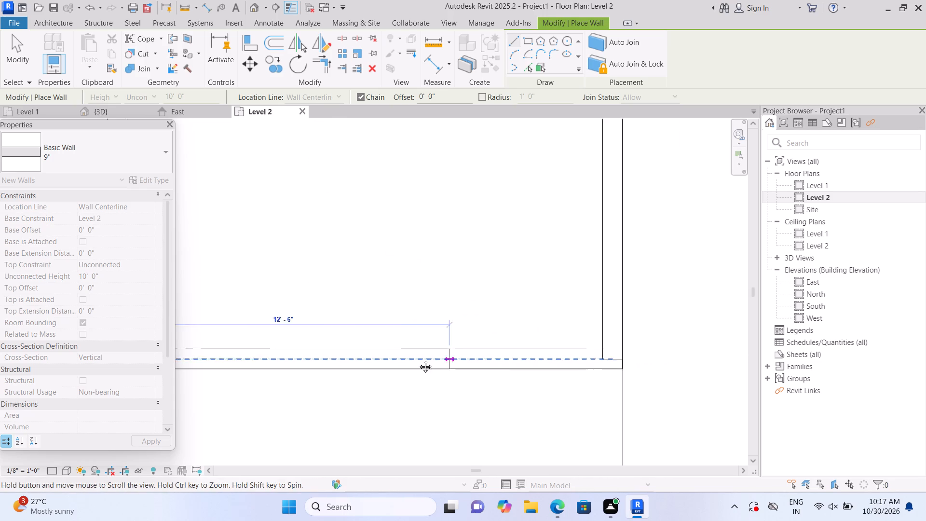
pyautogui.moveTo(418, 359); pyautogui.dragTo(287, 362, button='middle')
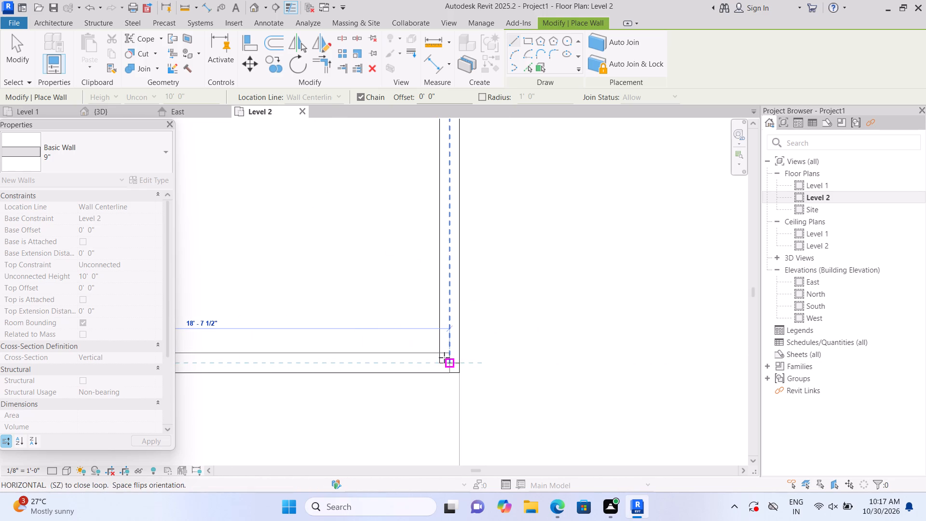
pyautogui.click(446, 357)
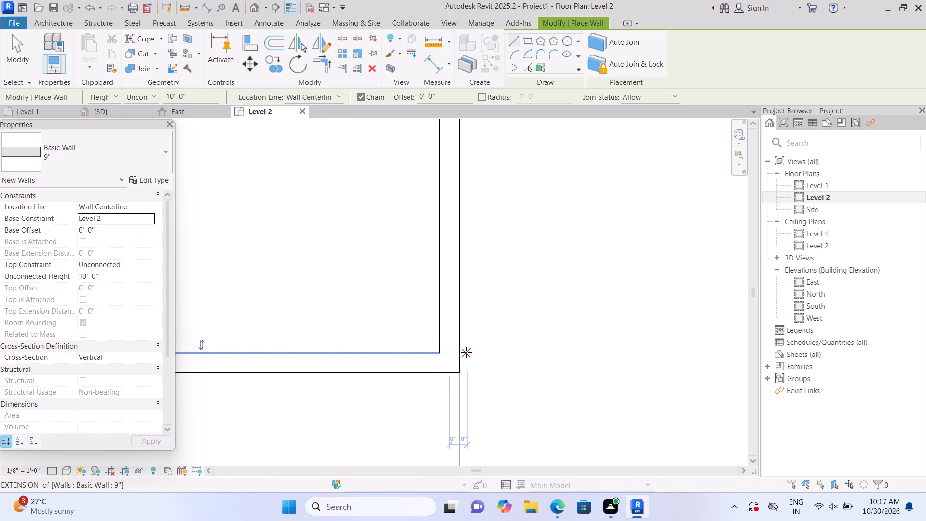
pyautogui.press('Escape')
# Examine the Level 2 walls on the building in the 3D view.
pyautogui.scroll(-9, 470, 356)
pyautogui.scroll(-4, 526, 343)
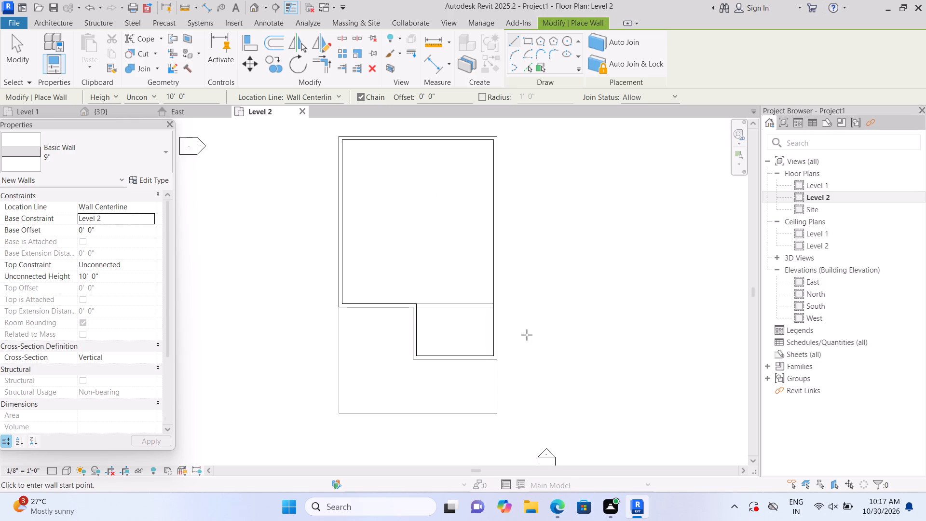
pyautogui.click(257, 10)
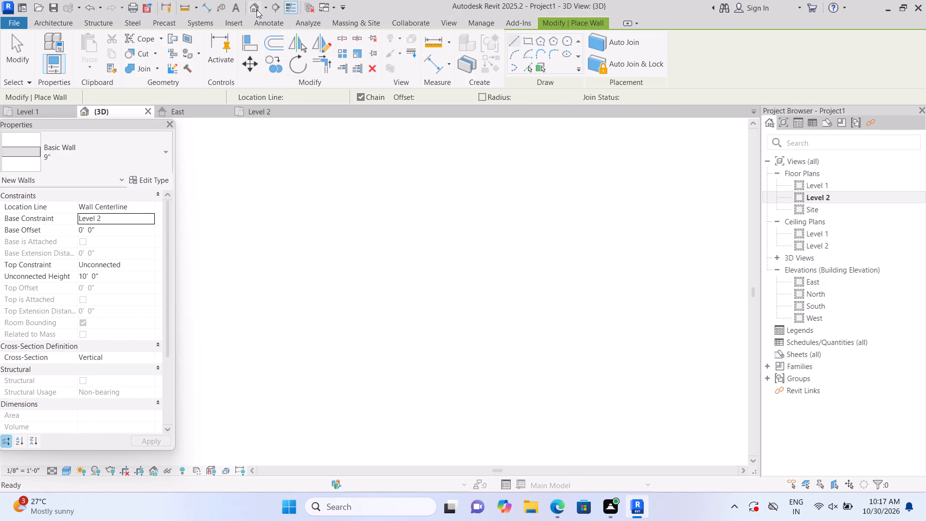
pyautogui.scroll(1, 300, 285)
pyautogui.moveTo(291, 297); pyautogui.dragTo(242, 264, button='middle')
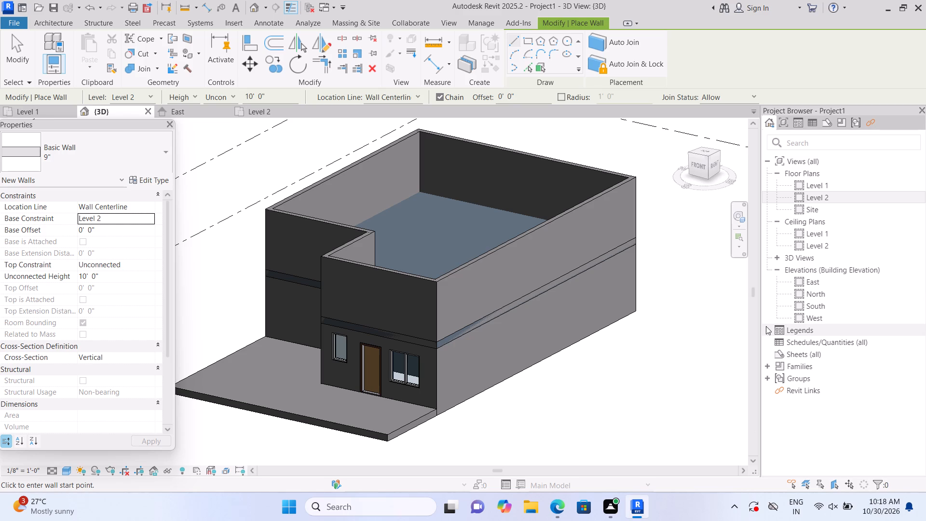
# On Level 2, draw a 3'-6" long, 10' high Curtain Wall 1 in the front room's front wall, 1'-6" from its west wall.
pyautogui.doubleClick(800, 196)
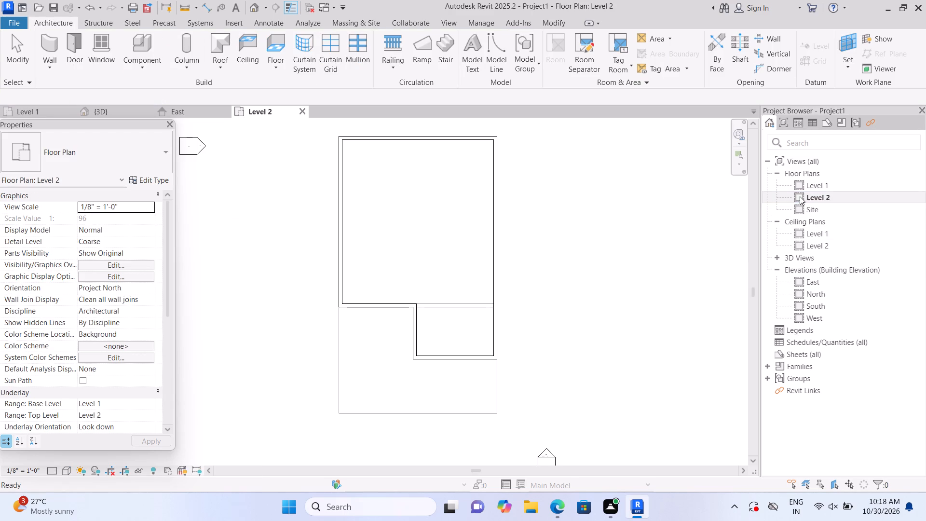
pyautogui.moveTo(622, 368); pyautogui.dragTo(637, 420, button='middle')
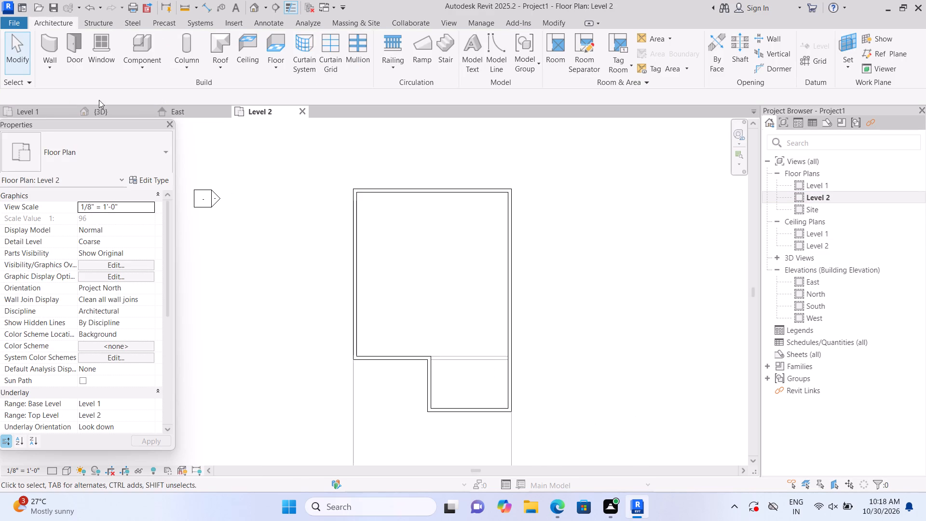
pyautogui.click(56, 50)
pyautogui.click(144, 146)
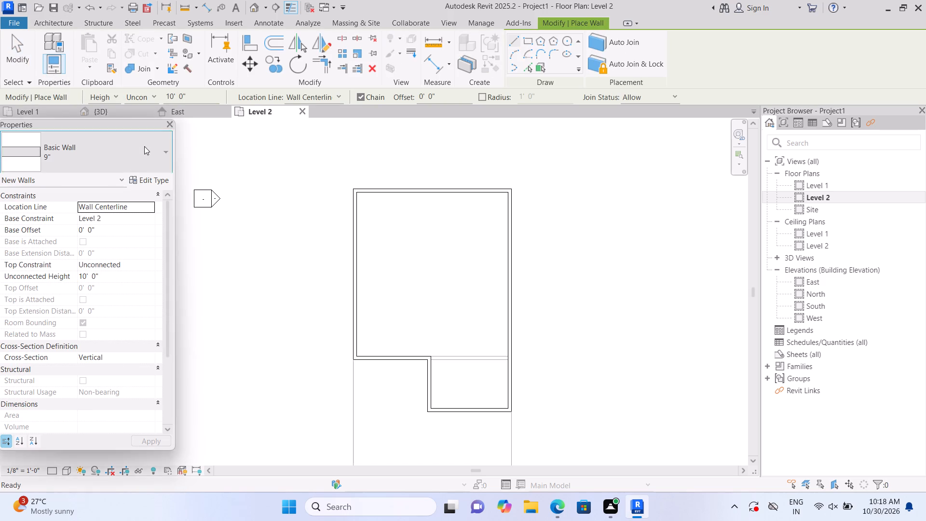
pyautogui.scroll(-8, 126, 269)
pyautogui.click(132, 336)
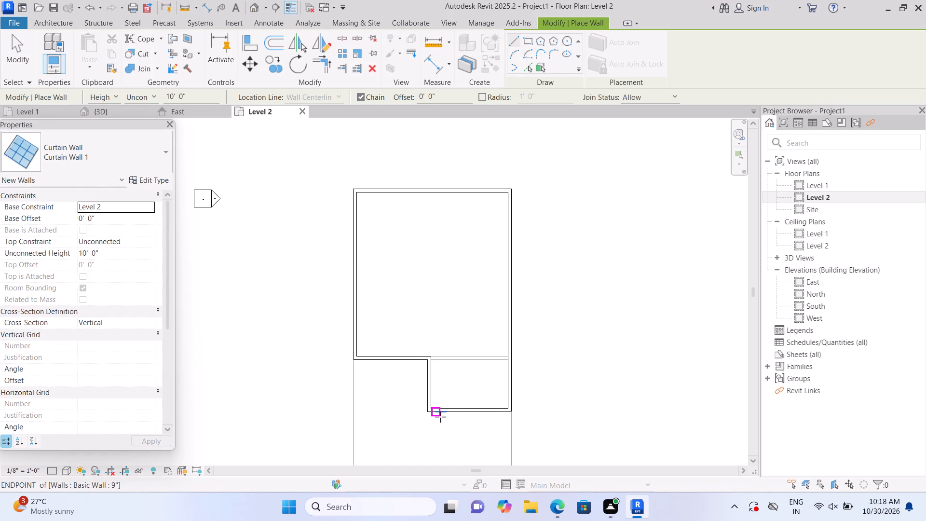
pyautogui.scroll(3, 438, 414)
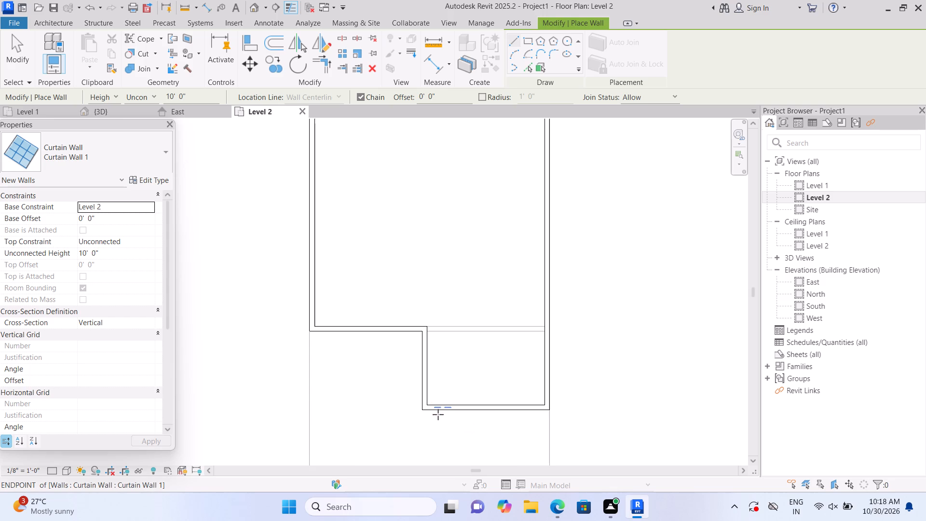
pyautogui.click(434, 406)
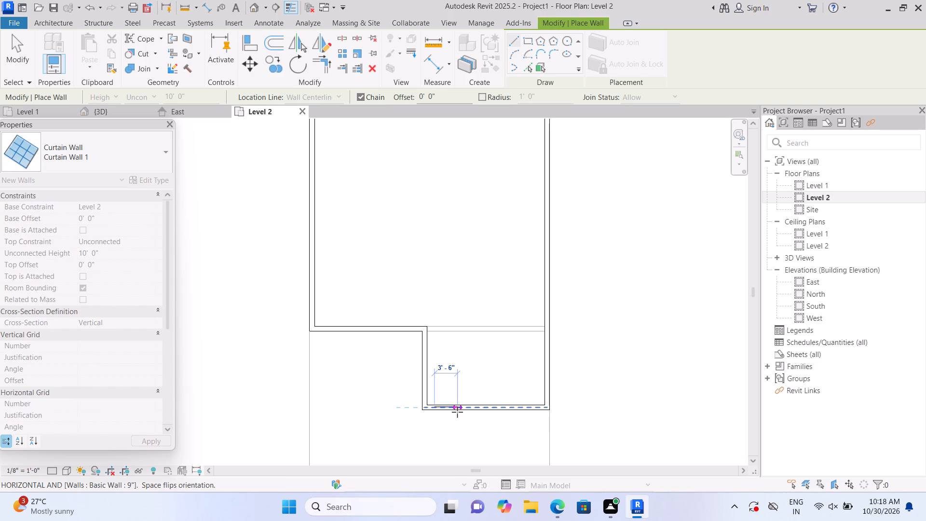
pyautogui.click(457, 412)
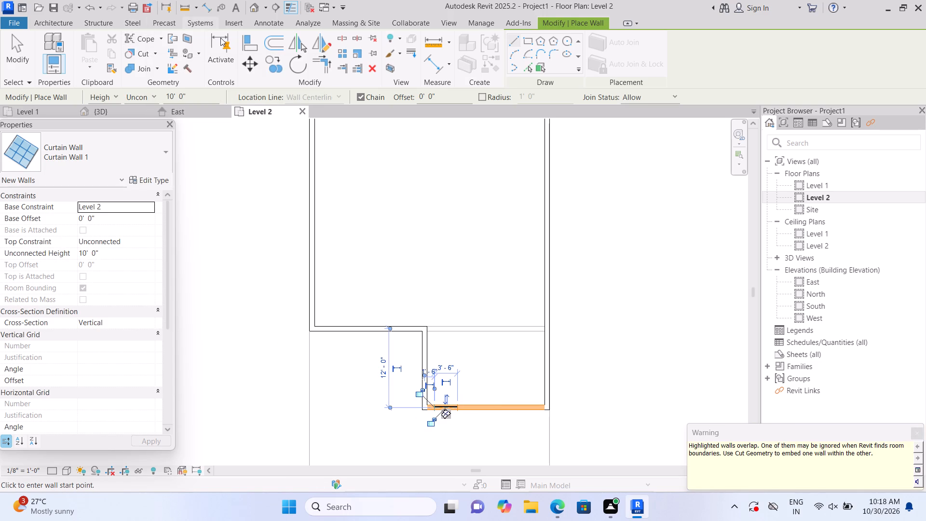
# Cut the front room's 9" front wall with the overlapping curtain wall using Cut Geometry.
pyautogui.click(155, 55)
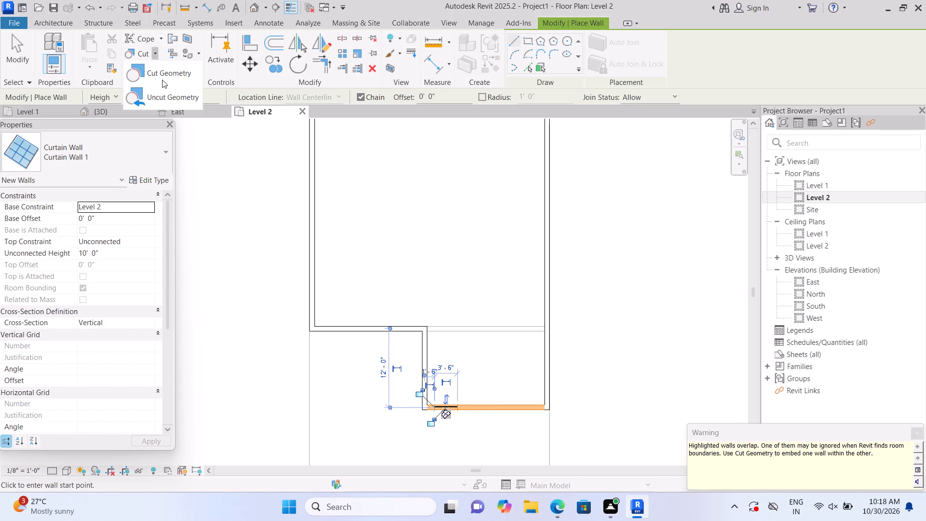
pyautogui.click(162, 76)
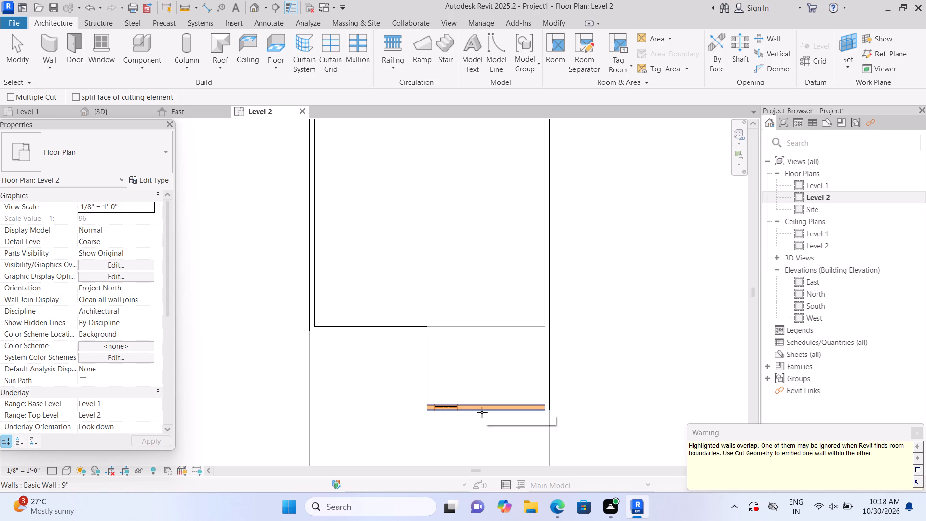
pyautogui.click(476, 408)
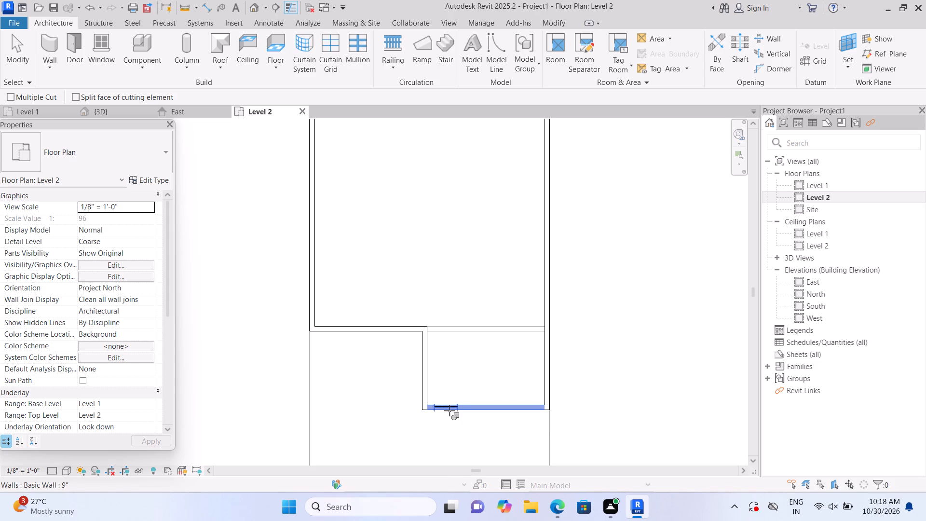
pyautogui.click(449, 411)
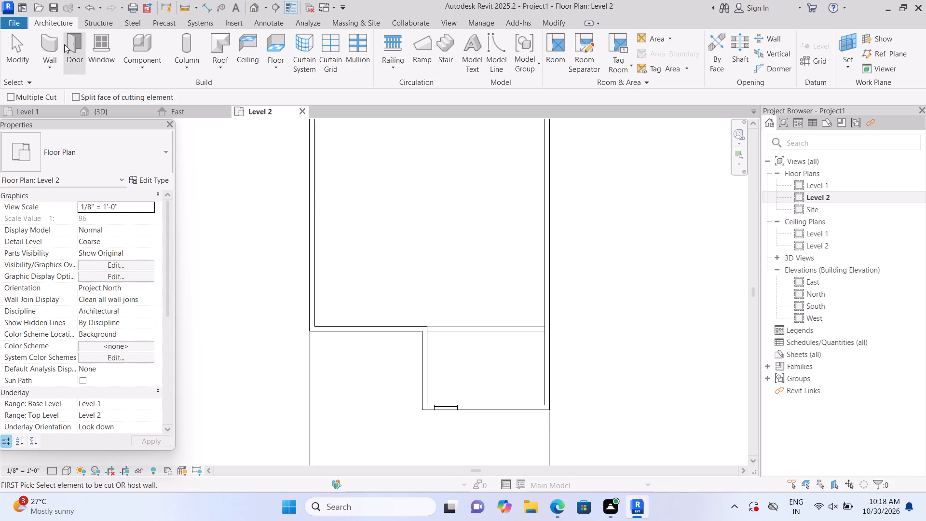
# On Level 2, place a Single-Flush 36" x 84" door in the front room's front wall, centred 3'-6" east of the curtain wall.
pyautogui.click(57, 44)
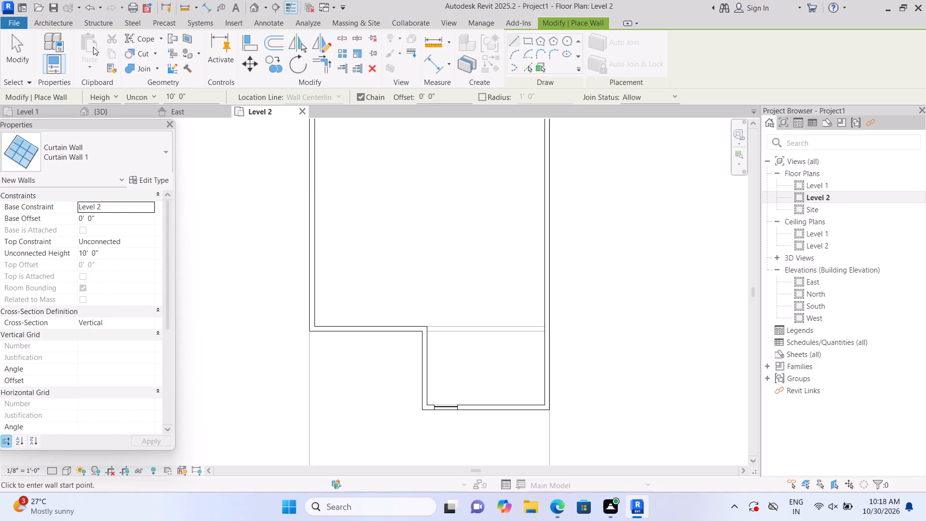
pyautogui.click(63, 23)
pyautogui.click(67, 42)
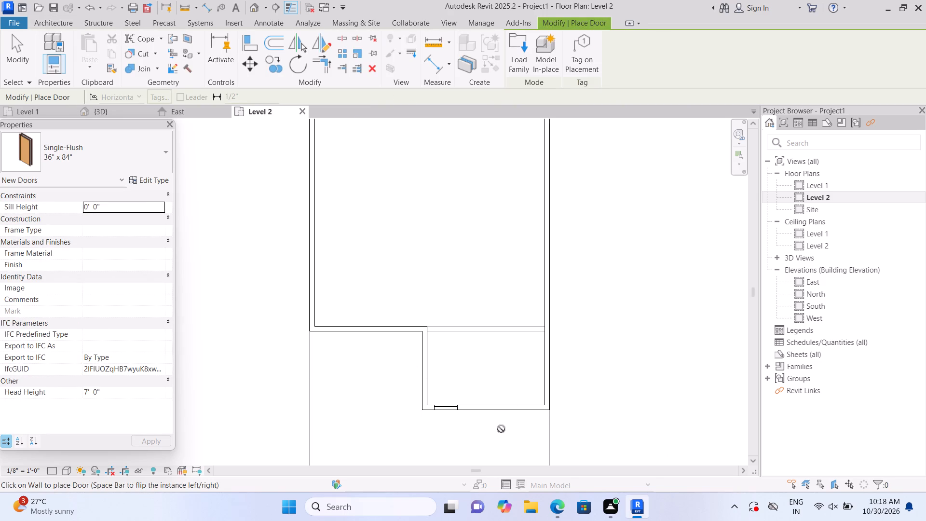
pyautogui.click(479, 403)
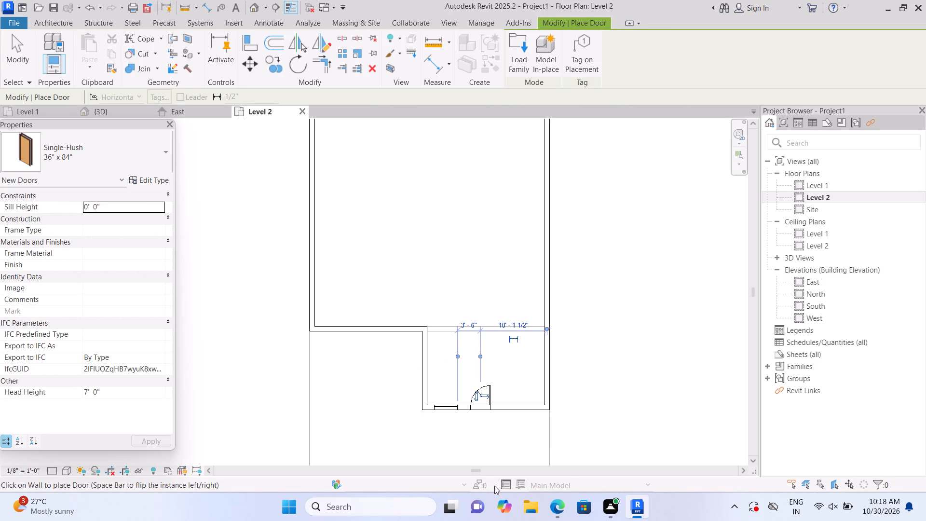
pyautogui.press('Escape')
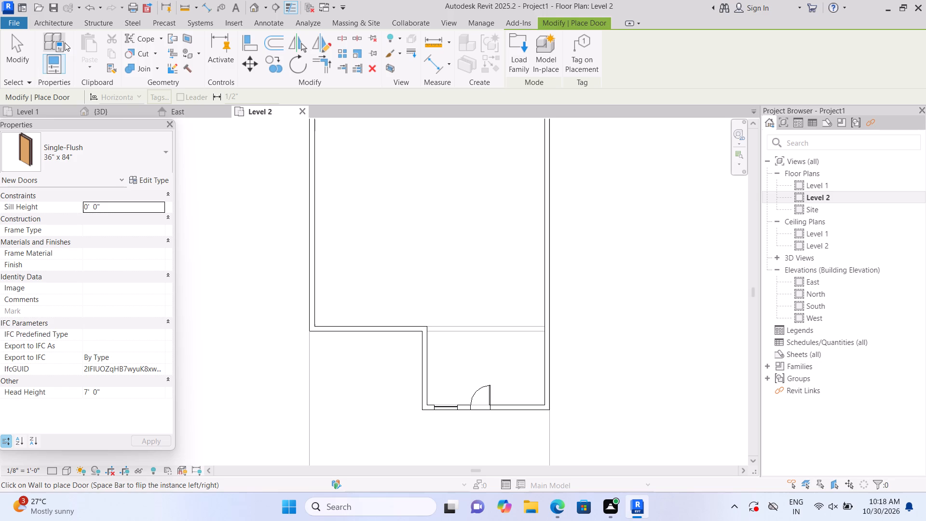
# Draw a 5'-0" long, 10' high Curtain Wall 1 along the front wall, between the Level 2 door and the east wall.
pyautogui.click(61, 27)
pyautogui.click(53, 47)
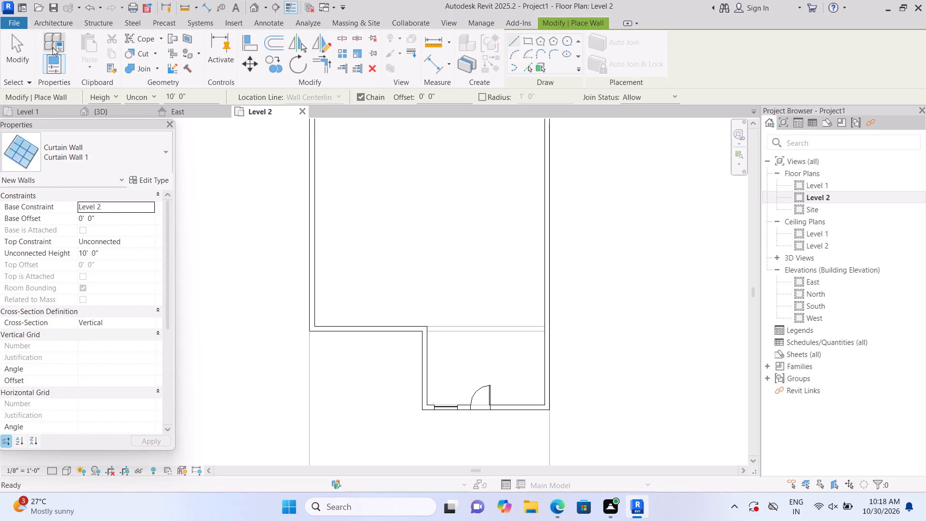
pyautogui.click(499, 404)
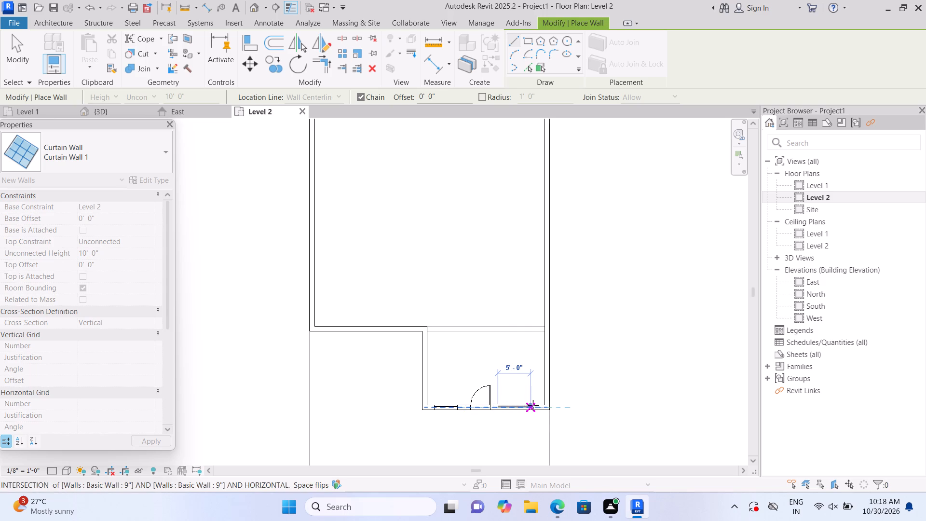
pyautogui.click(535, 406)
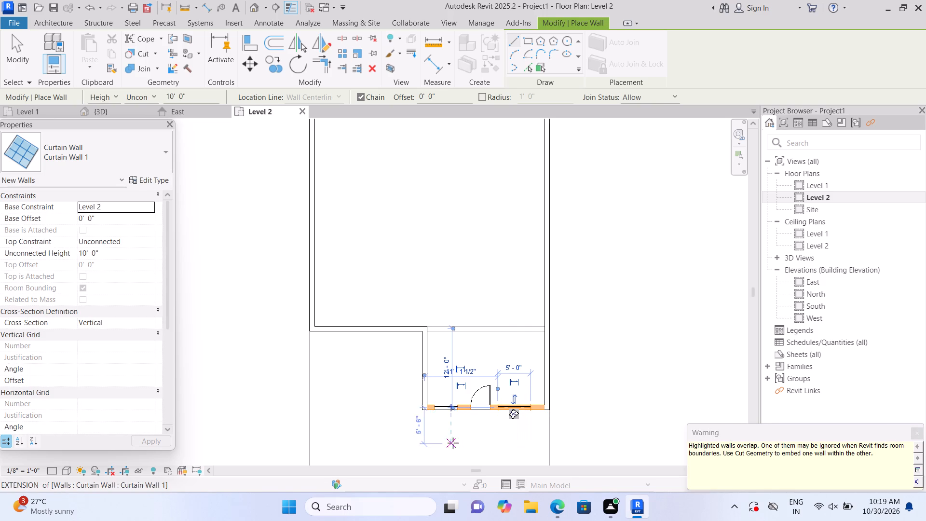
# Cut the 9" front wall with the new 5'-0" curtain wall using Cut Geometry.
pyautogui.click(155, 52)
pyautogui.click(159, 77)
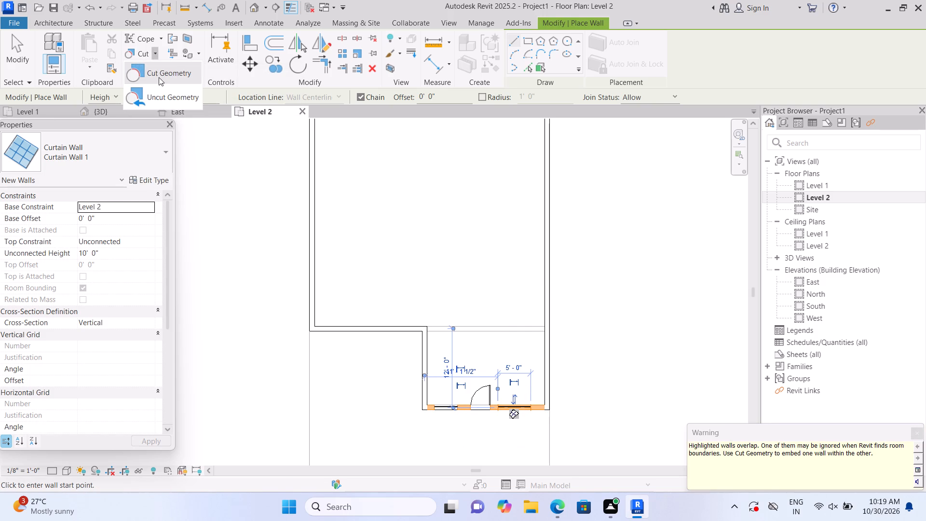
pyautogui.click(537, 410)
pyautogui.click(510, 407)
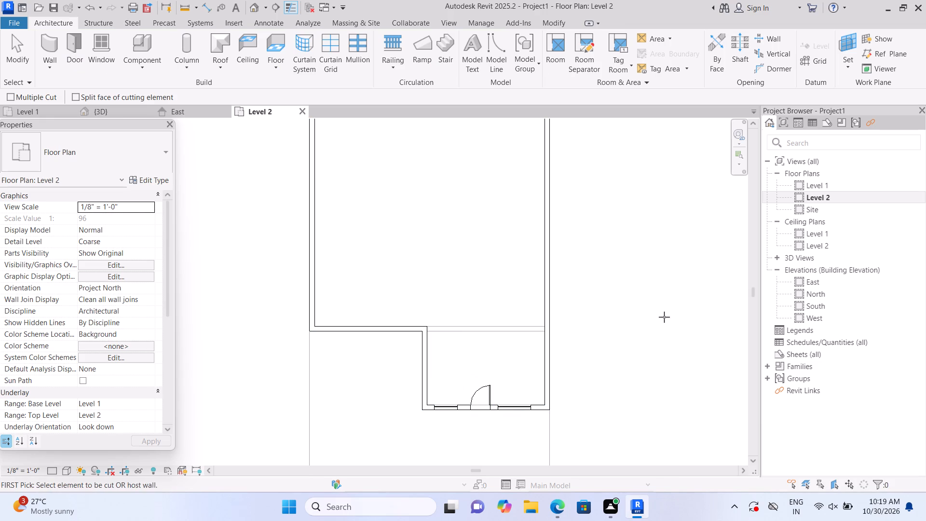
# In the 3D view, shrink the Level 2 west curtain wall into a window, raising its base about 4'-7" and lowering its top below the wall top.
pyautogui.doubleClick(254, 9)
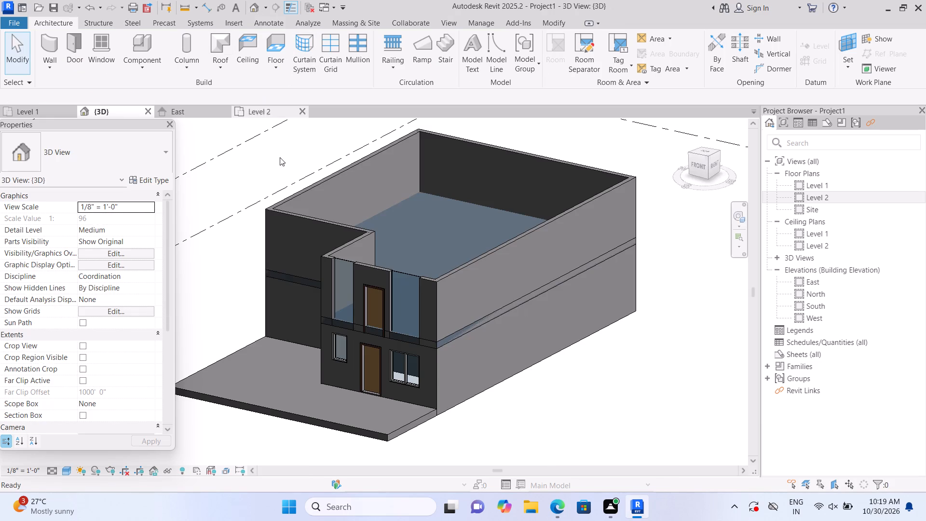
pyautogui.scroll(3, 331, 252)
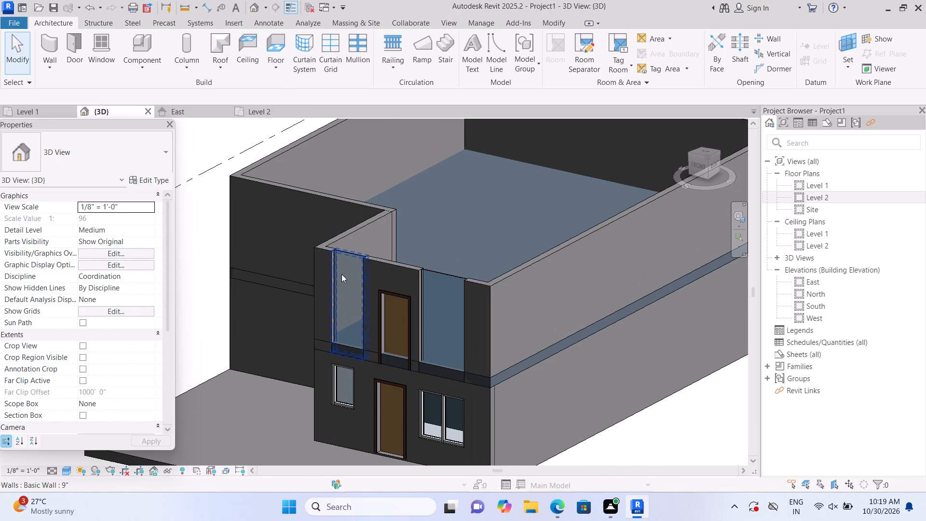
pyautogui.click(350, 258)
pyautogui.scroll(1, 353, 335)
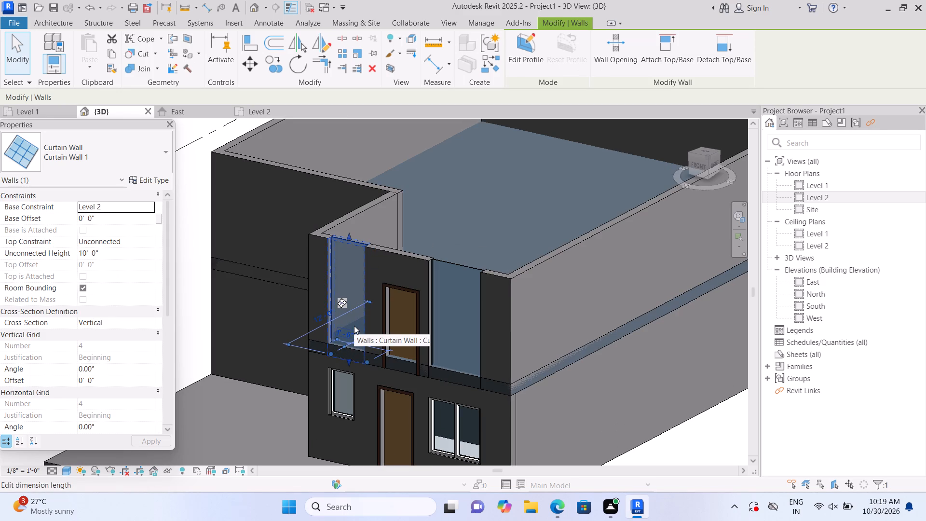
pyautogui.scroll(2, 354, 326)
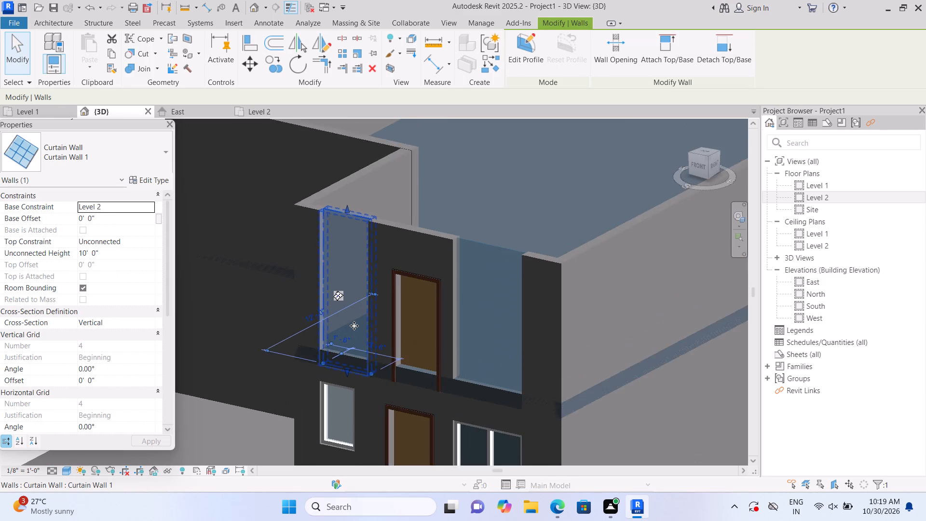
pyautogui.scroll(2, 354, 326)
pyautogui.moveTo(344, 384); pyautogui.dragTo(335, 364)
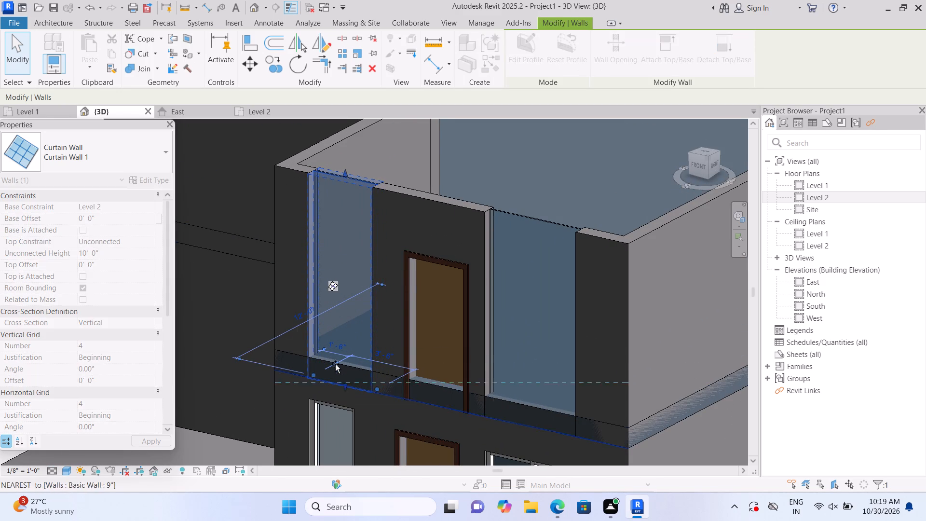
pyautogui.moveTo(335, 364); pyautogui.dragTo(346, 290)
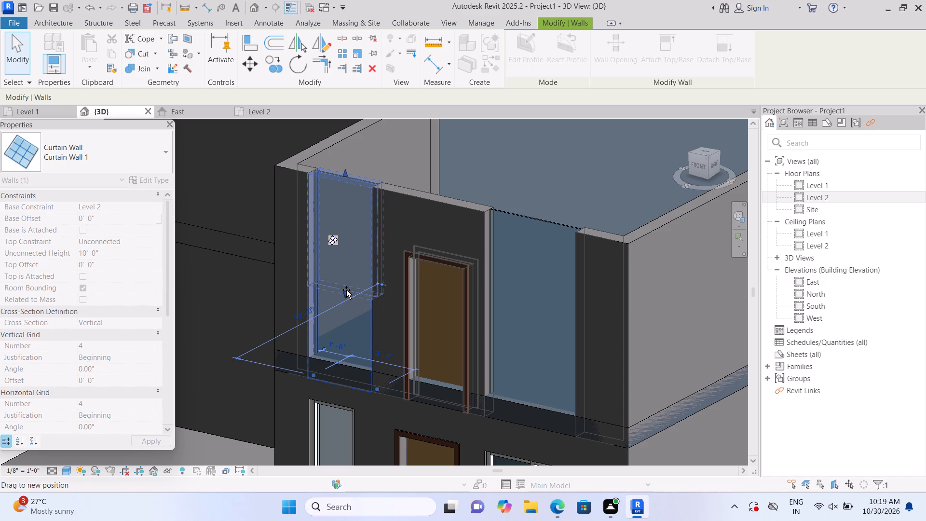
pyautogui.moveTo(346, 290); pyautogui.dragTo(347, 288)
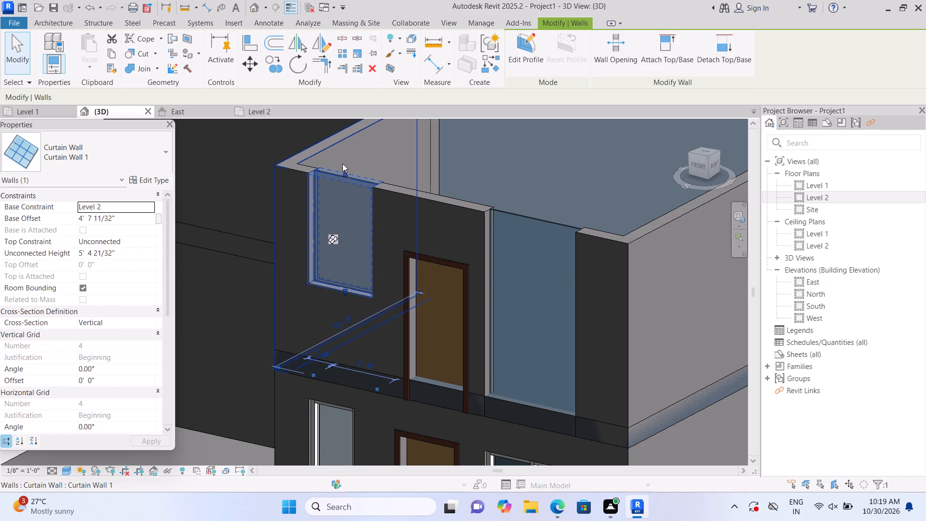
pyautogui.moveTo(344, 171); pyautogui.dragTo(351, 210)
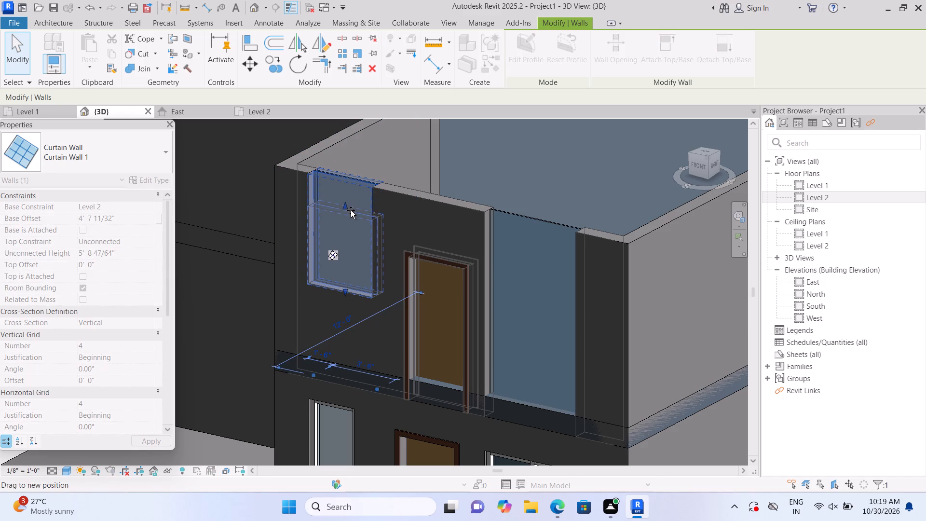
pyautogui.moveTo(351, 210); pyautogui.dragTo(351, 211)
pyautogui.press('Escape')
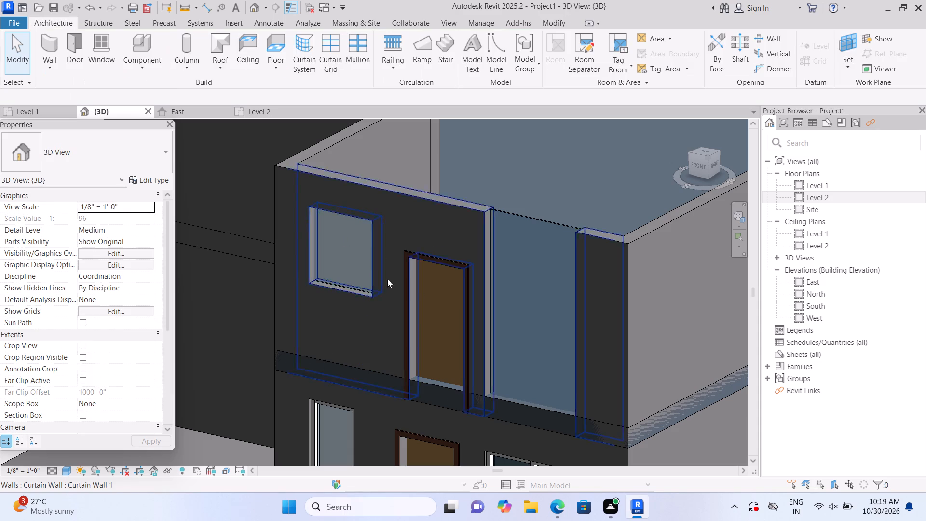
# Raise the Level 2 front door within its wall to a sill height of just over 1'-1".
pyautogui.click(409, 290)
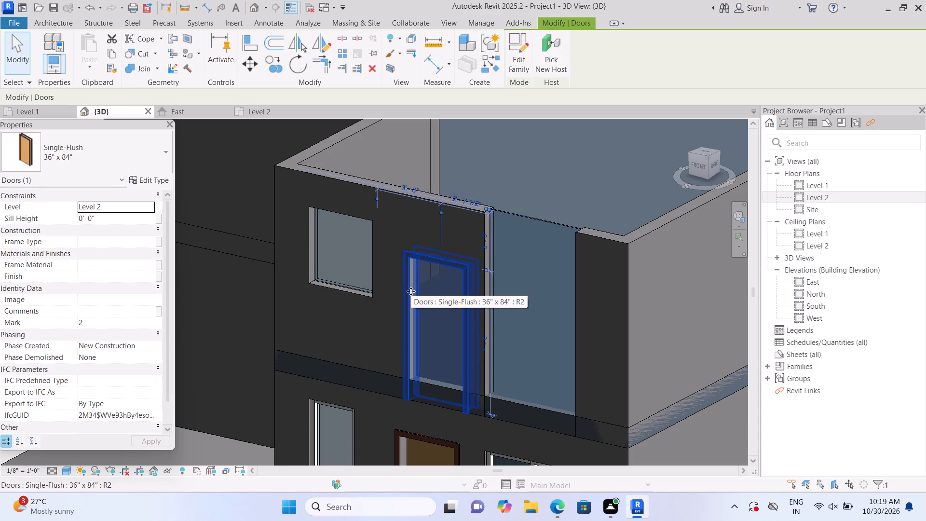
pyautogui.press('Up')
pyautogui.press('Up')
pyautogui.press('Up')
pyautogui.press('Up')
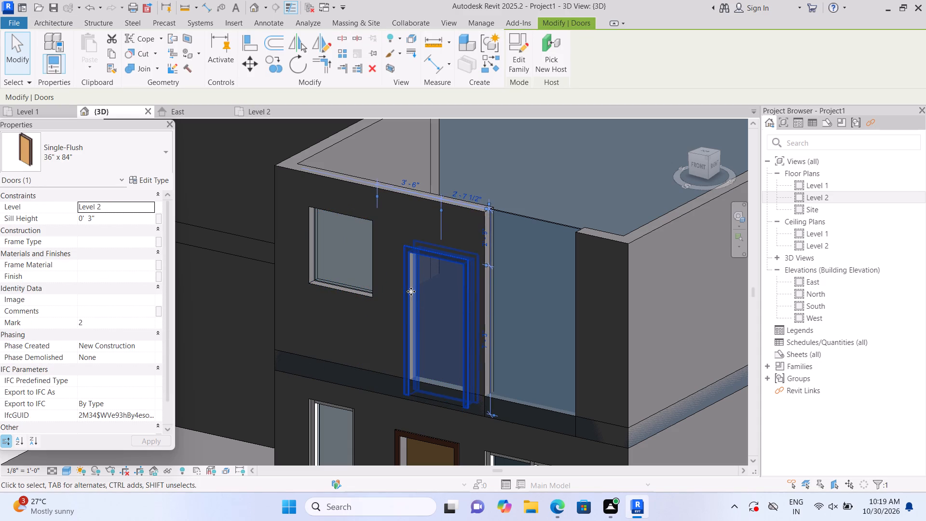
pyautogui.press('Up')
pyautogui.press('Up')
pyautogui.press('Up')
pyautogui.press('Up')
pyautogui.press('Up')
pyautogui.press('Up')
pyautogui.press('Up')
pyautogui.press('Up')
pyautogui.press('Up')
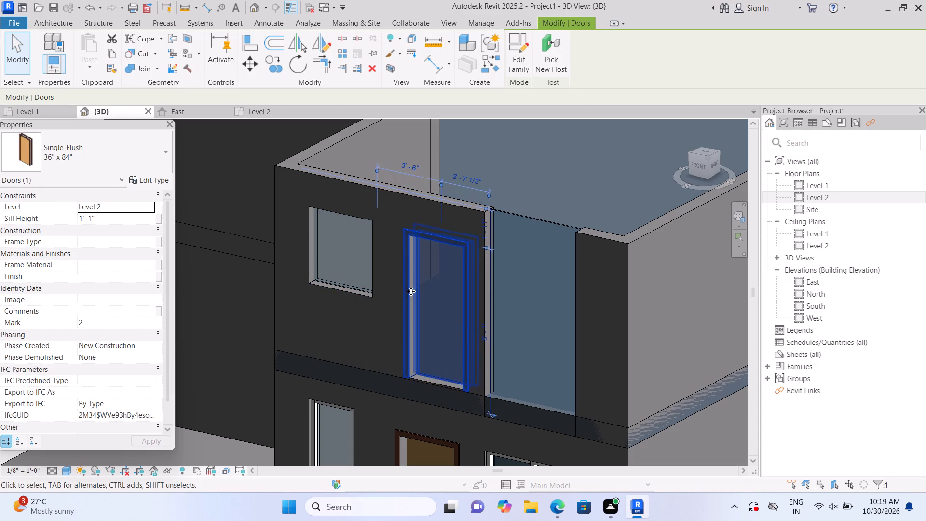
pyautogui.press('Up')
pyautogui.press('Up')
pyautogui.press('Up')
pyautogui.press('Escape')
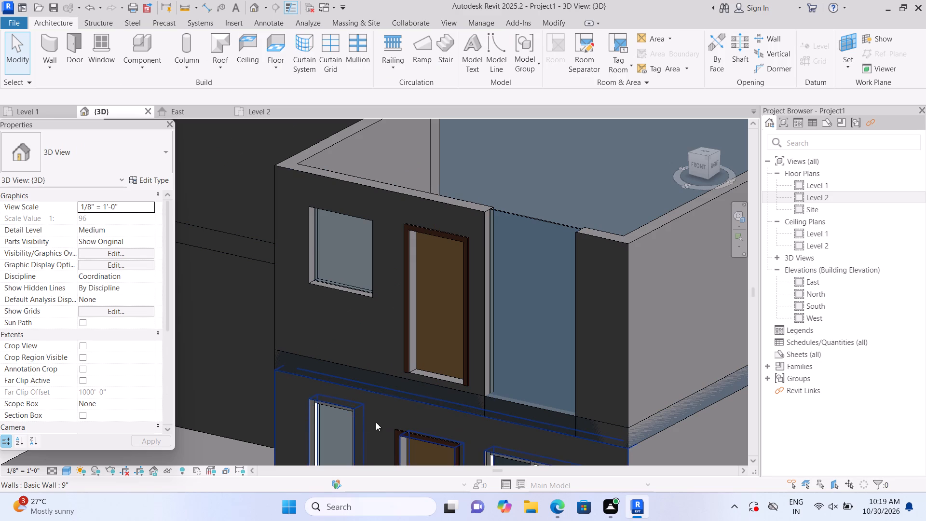
# Resize the Level 2 east curtain wall into a window with a base offset of about 3'-11" and a height of about 4'-7".
pyautogui.click(549, 292)
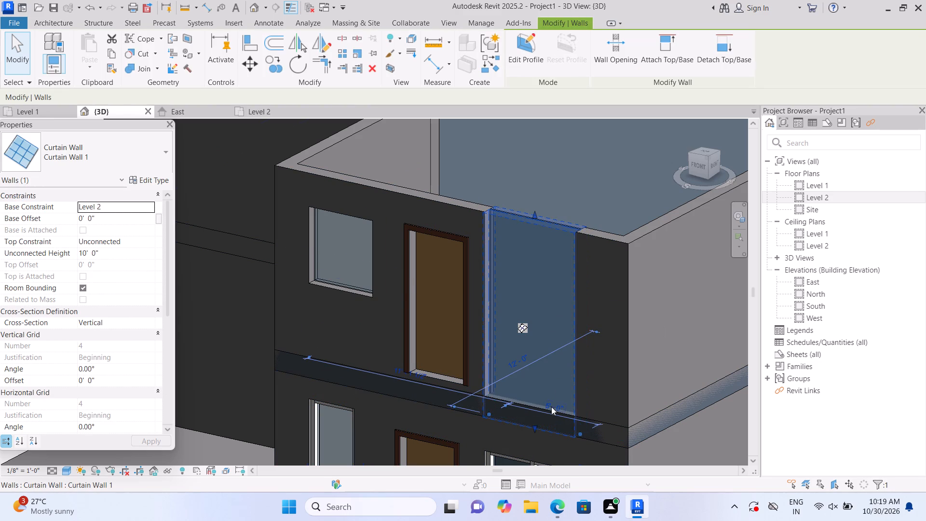
pyautogui.moveTo(536, 426); pyautogui.dragTo(547, 357)
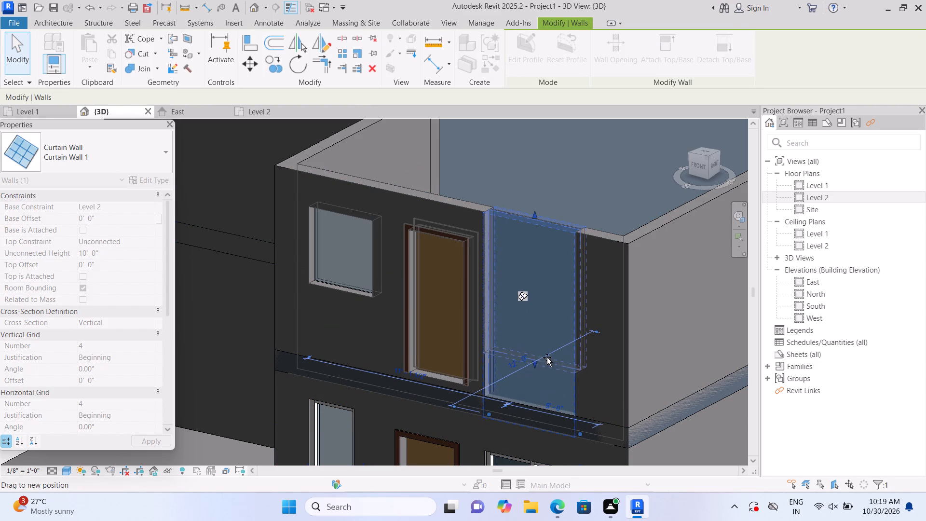
pyautogui.moveTo(547, 357); pyautogui.dragTo(548, 351)
pyautogui.moveTo(533, 212); pyautogui.dragTo(533, 221)
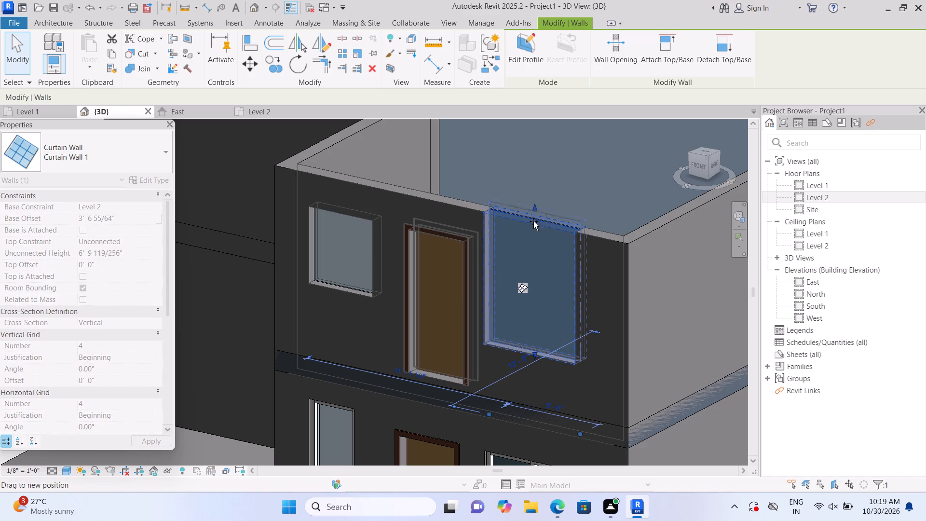
pyautogui.moveTo(533, 221); pyautogui.dragTo(534, 249)
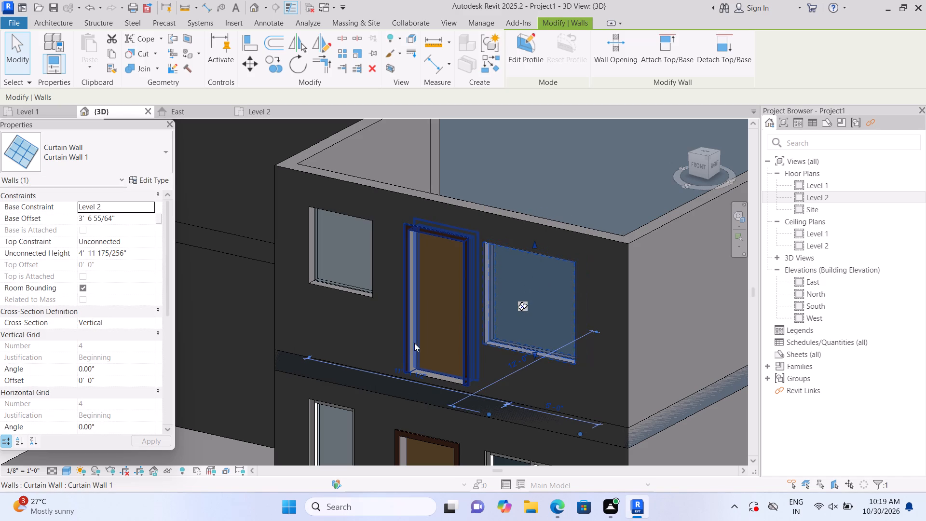
pyautogui.moveTo(532, 355); pyautogui.dragTo(534, 345)
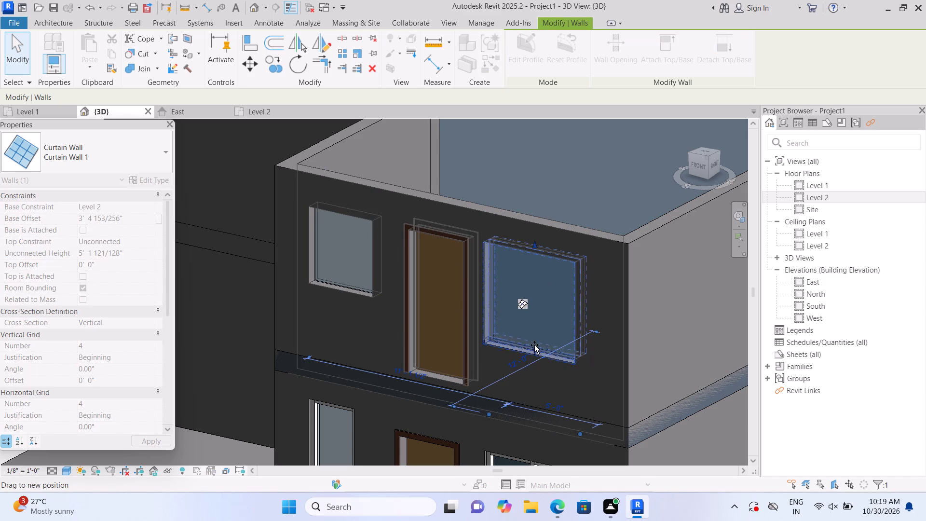
pyautogui.moveTo(534, 345); pyautogui.dragTo(534, 344)
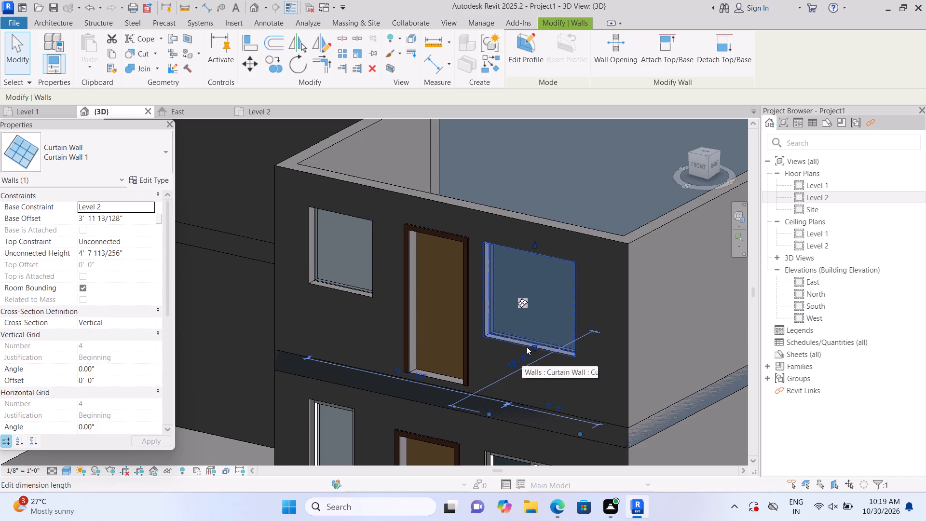
pyautogui.press('Escape')
pyautogui.press('Escape')
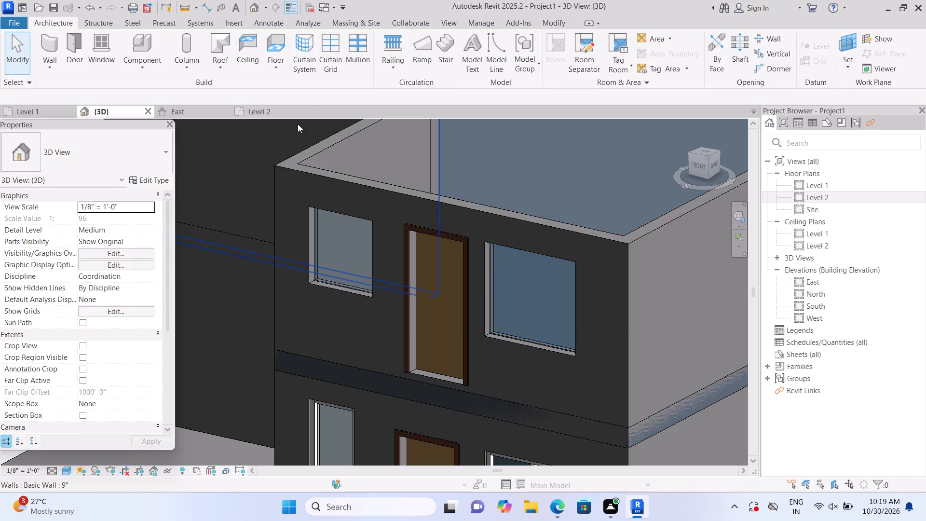
# Add a vertical curtain grid line at the midpoint of the Level 2 east window, 2'-6" from each side.
pyautogui.click(322, 57)
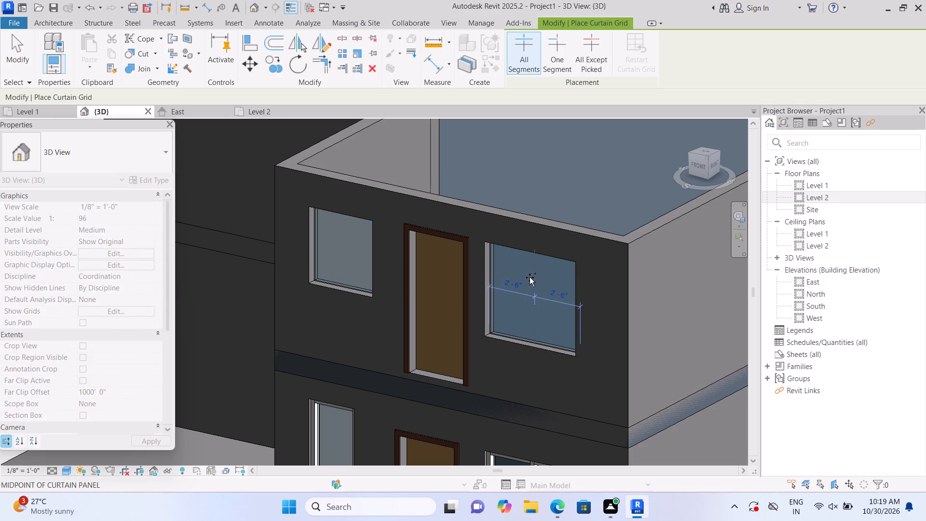
pyautogui.click(531, 278)
pyautogui.press('Escape')
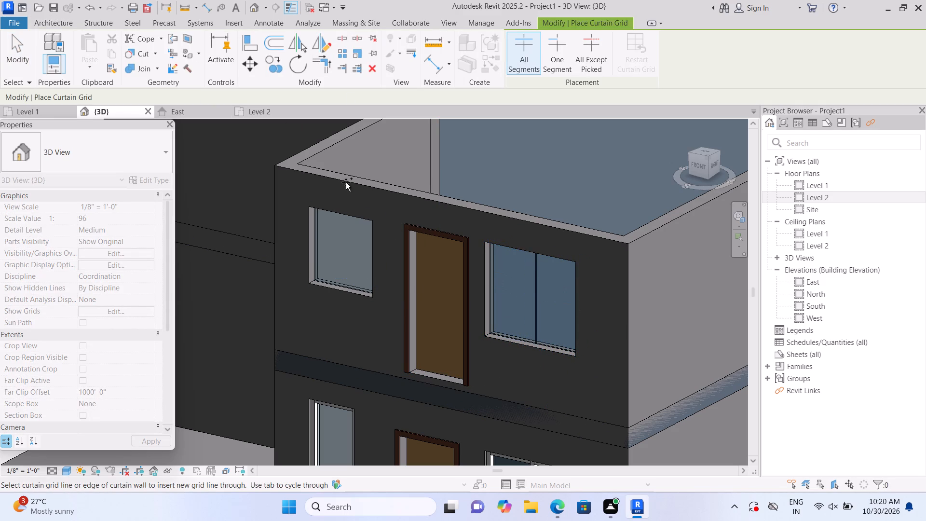
# Place 2.5" x 5" rectangular mullions on the Level 2 east window's centre grid line and around its four frame edges.
pyautogui.click(63, 15)
pyautogui.click(67, 22)
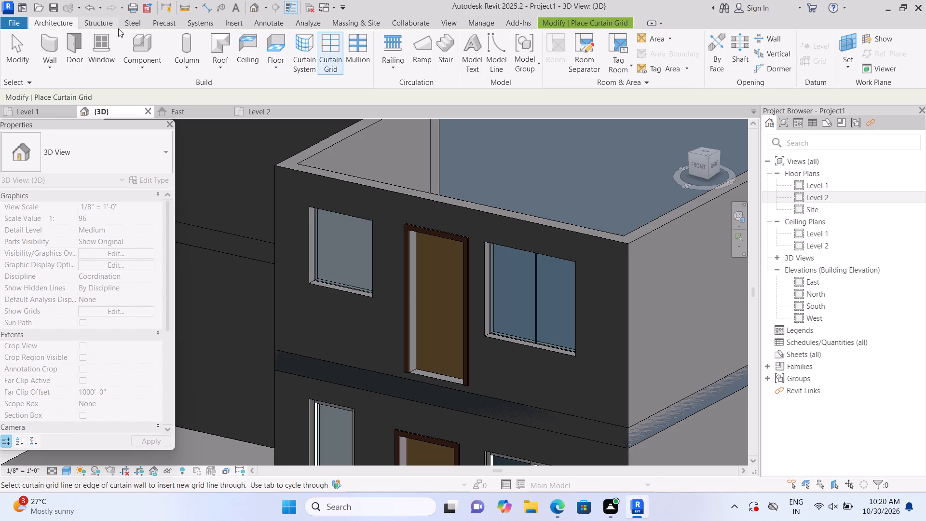
pyautogui.click(364, 67)
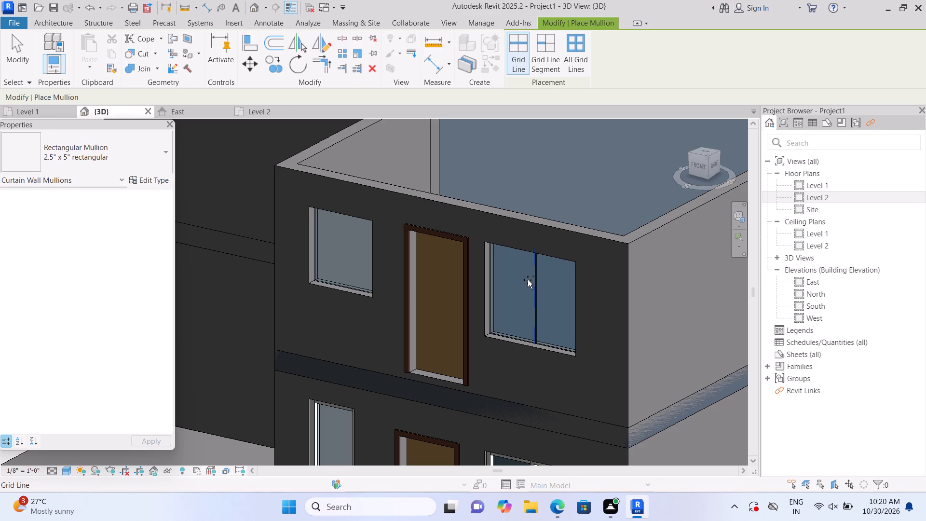
pyautogui.click(532, 286)
pyautogui.click(489, 292)
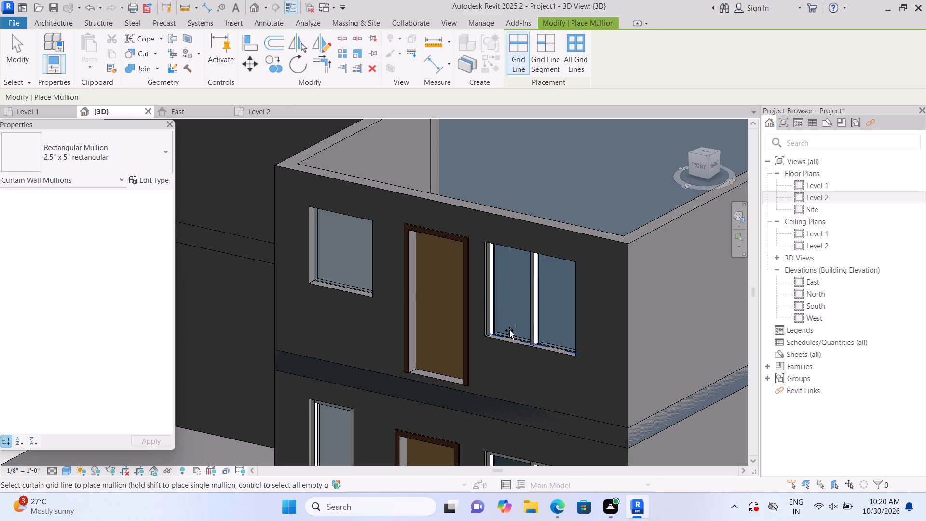
pyautogui.click(509, 332)
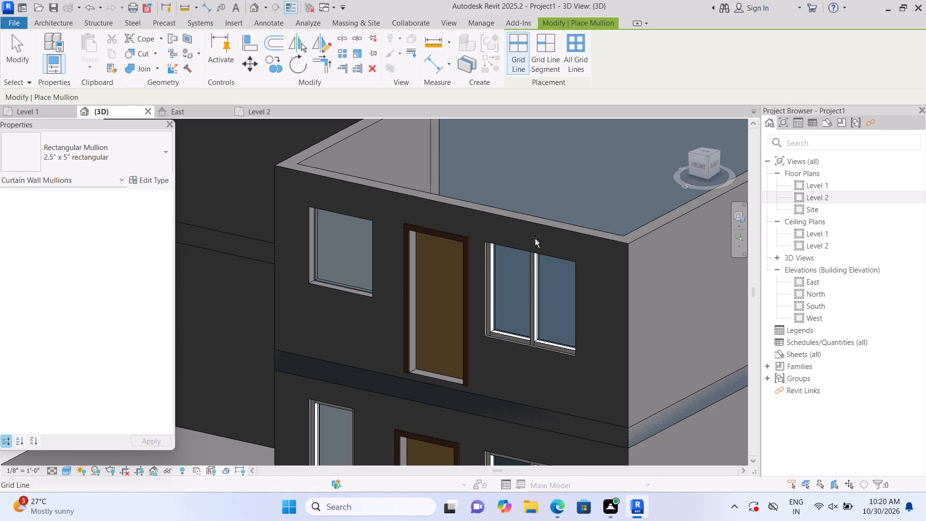
pyautogui.click(527, 253)
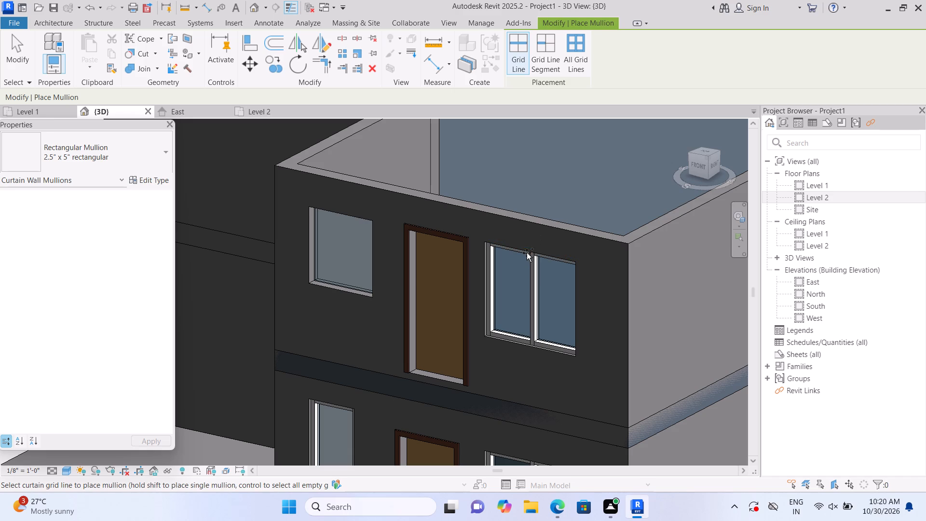
pyautogui.click(575, 314)
# Frame the edges of the Level 2 west window with 2.5" x 5" rectangular mullions.
pyautogui.click(324, 261)
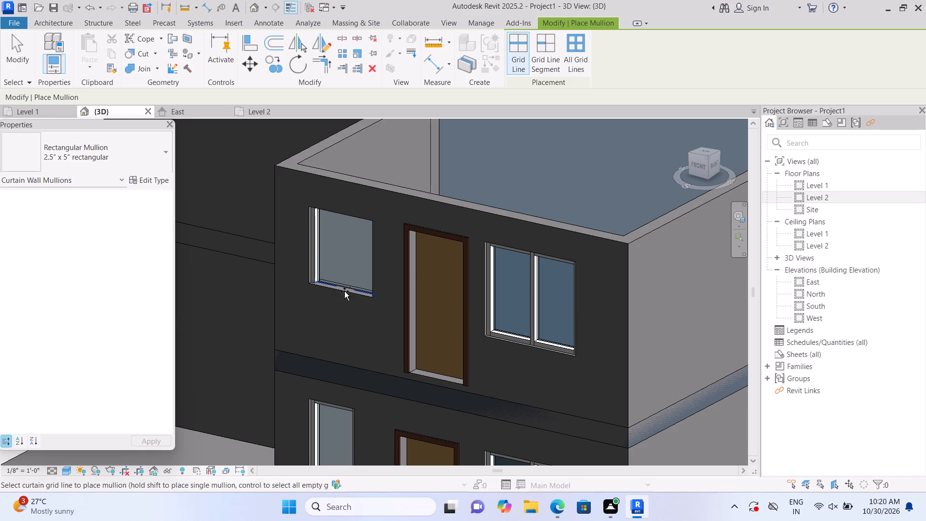
pyautogui.click(344, 290)
pyautogui.click(350, 224)
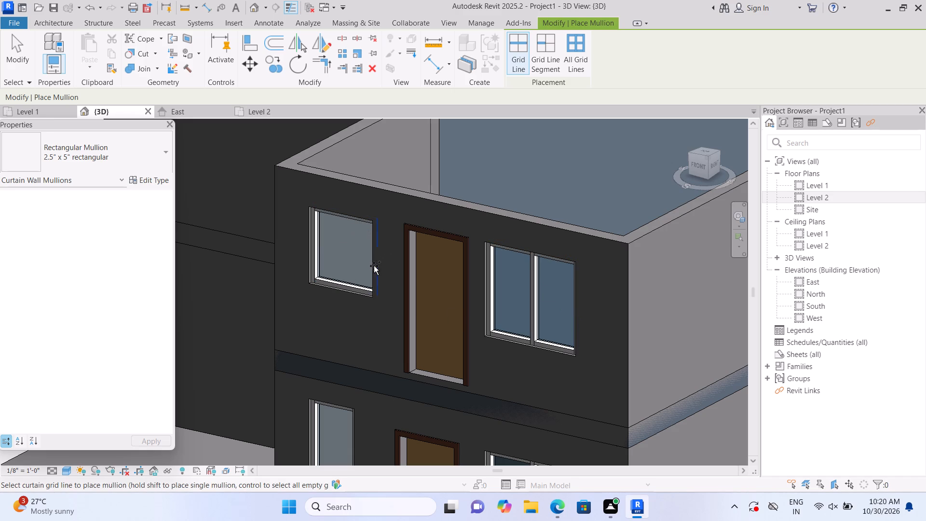
pyautogui.click(361, 270)
pyautogui.scroll(-4, 405, 257)
# Review the Level 2 floor plan, the 3D model and the Site plan with its project base point.
pyautogui.doubleClick(797, 194)
pyautogui.scroll(-4, 717, 245)
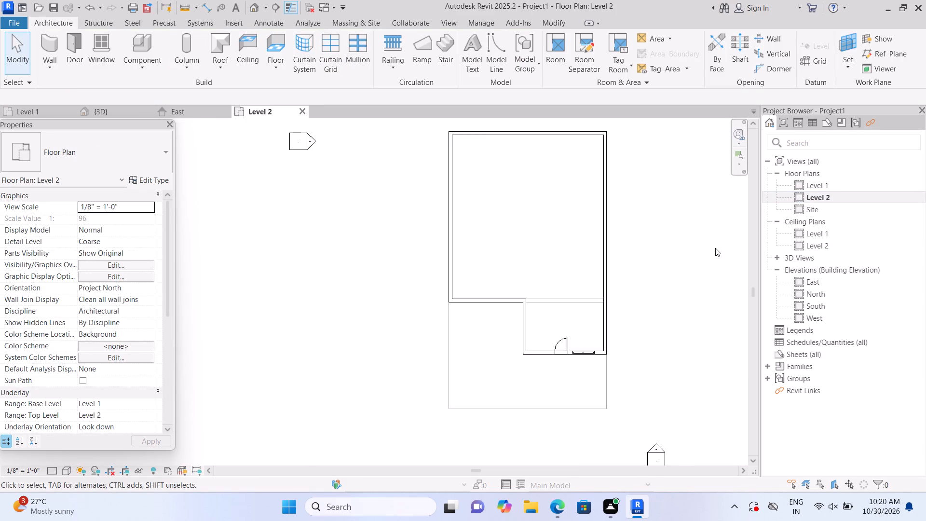
pyautogui.scroll(1, 822, 214)
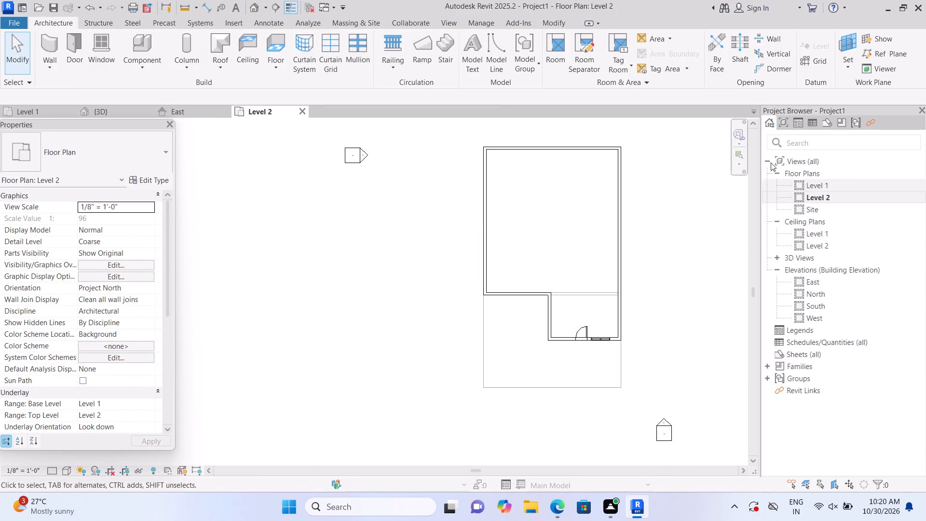
pyautogui.click(249, 7)
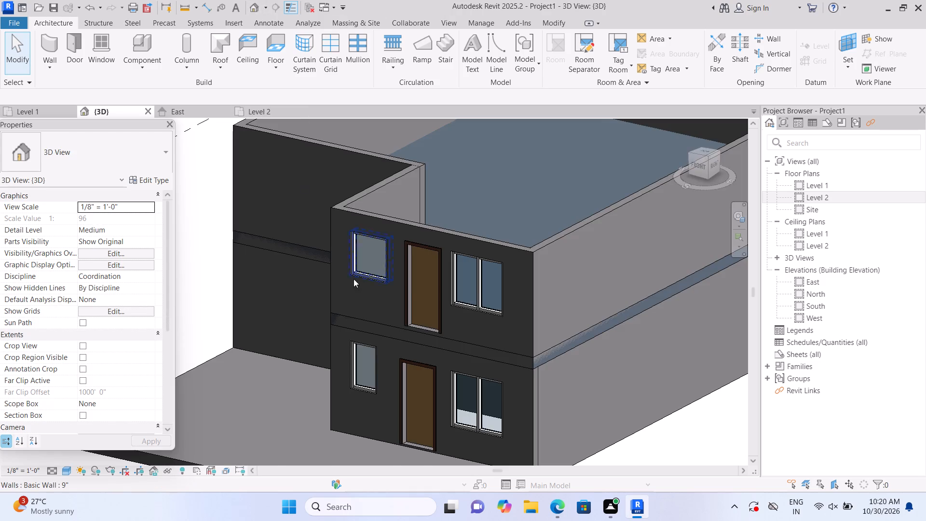
pyautogui.scroll(-4, 354, 279)
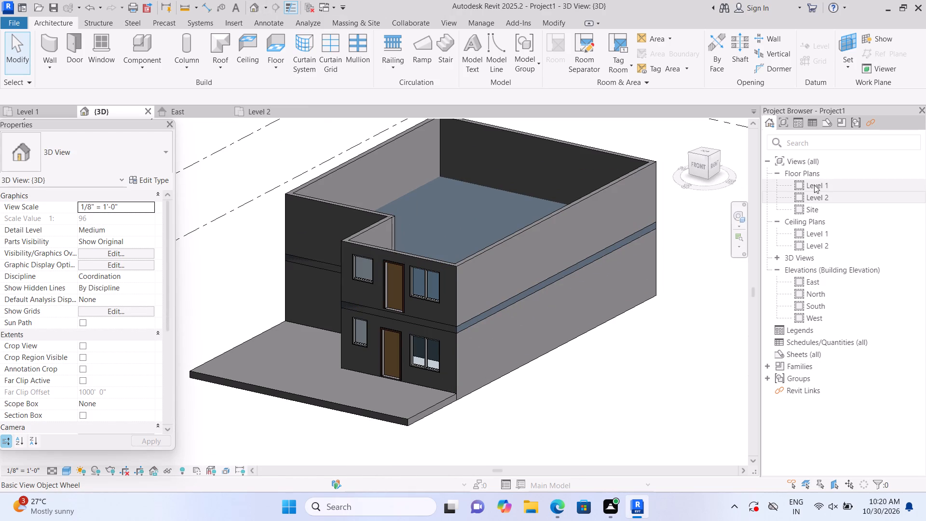
pyautogui.doubleClick(796, 198)
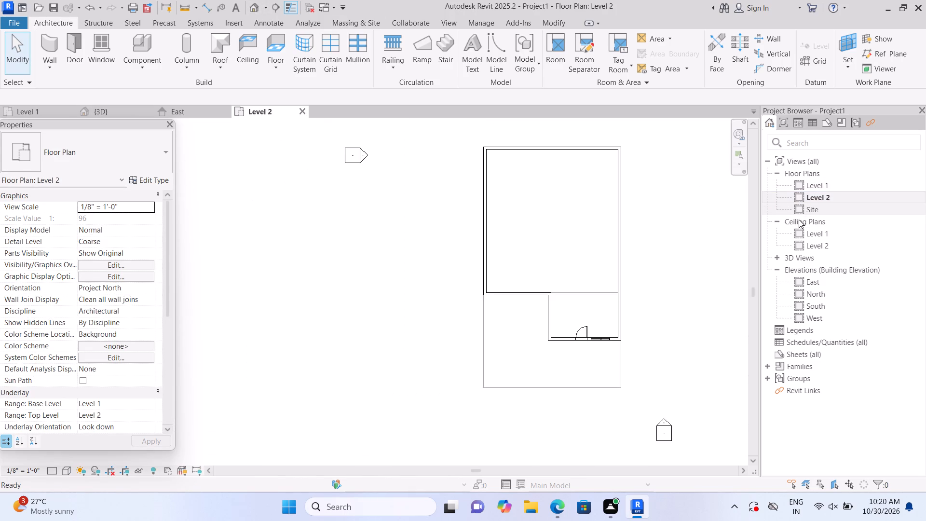
pyautogui.doubleClick(799, 209)
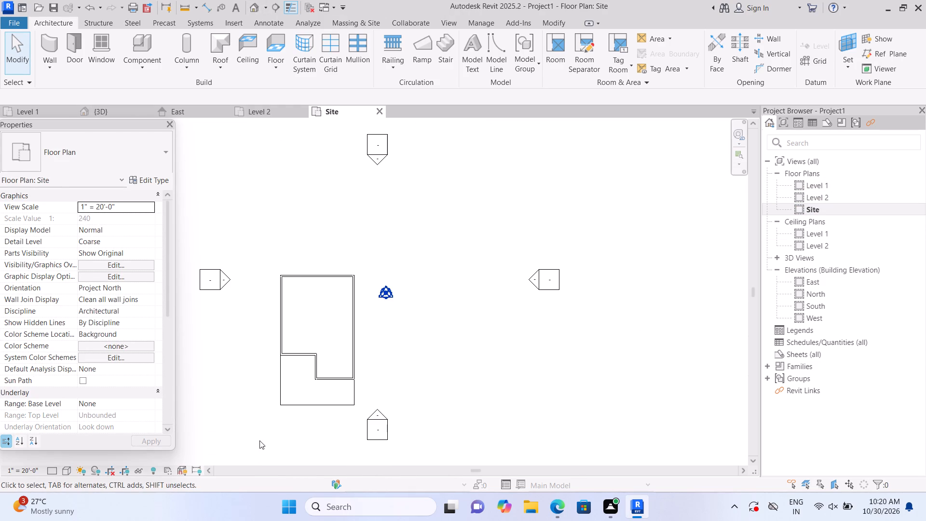
pyautogui.moveTo(263, 436); pyautogui.dragTo(344, 429, button='middle')
pyautogui.scroll(4, 376, 362)
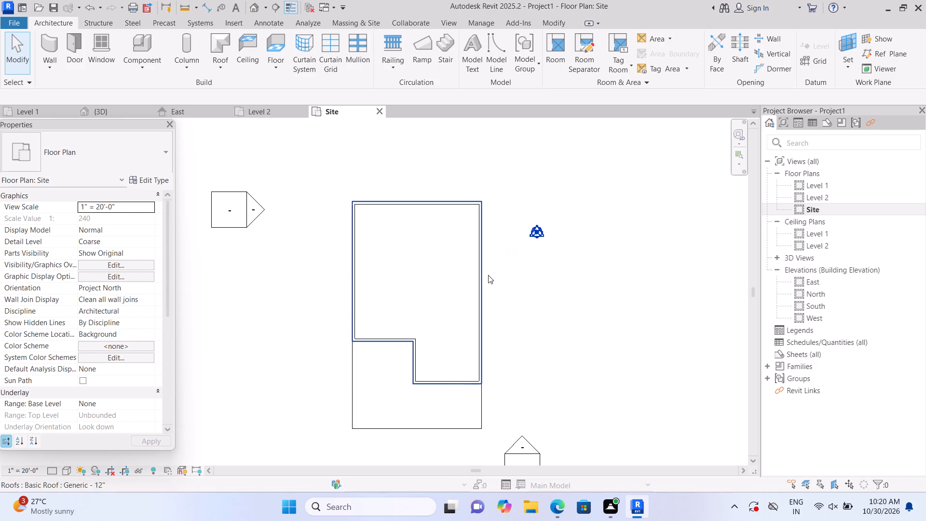
pyautogui.click(537, 229)
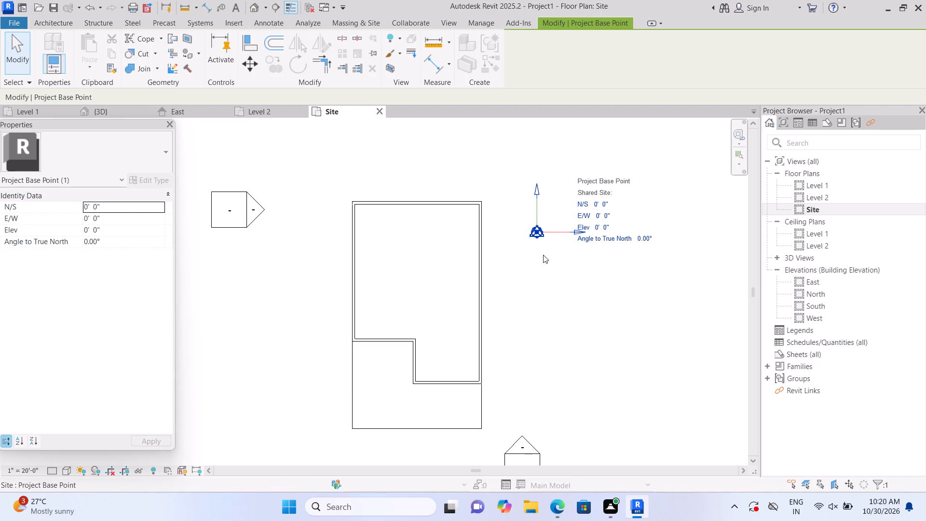
pyautogui.press('Escape')
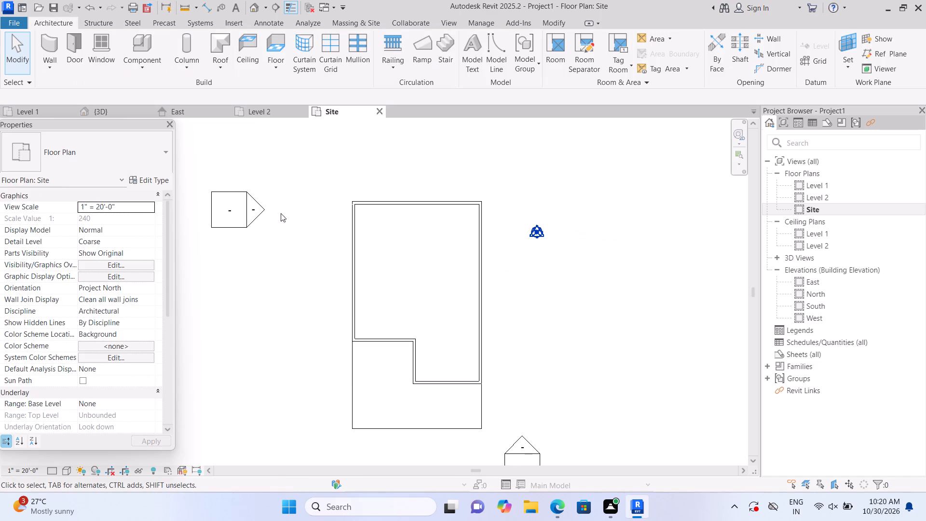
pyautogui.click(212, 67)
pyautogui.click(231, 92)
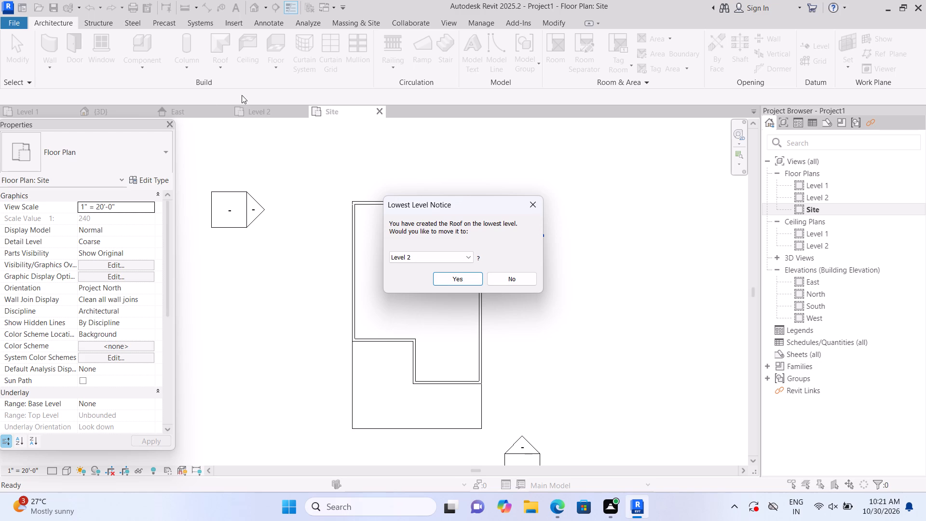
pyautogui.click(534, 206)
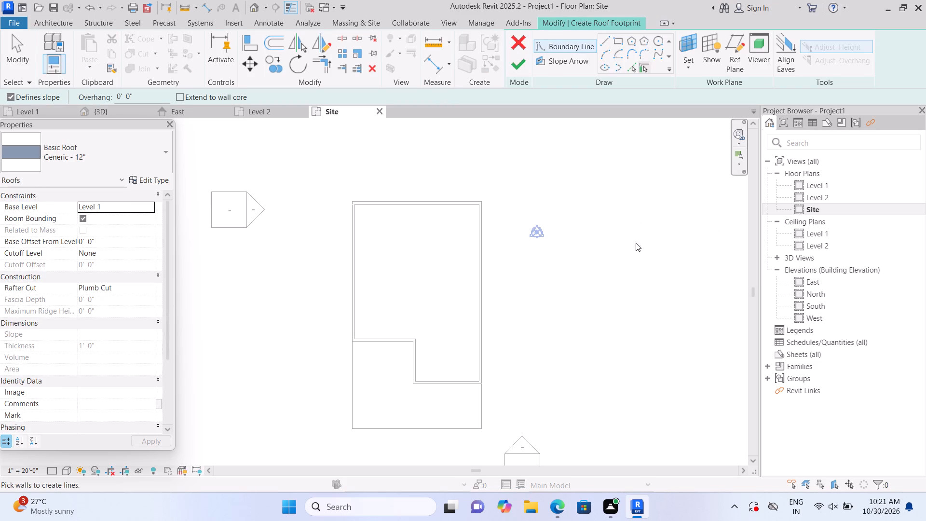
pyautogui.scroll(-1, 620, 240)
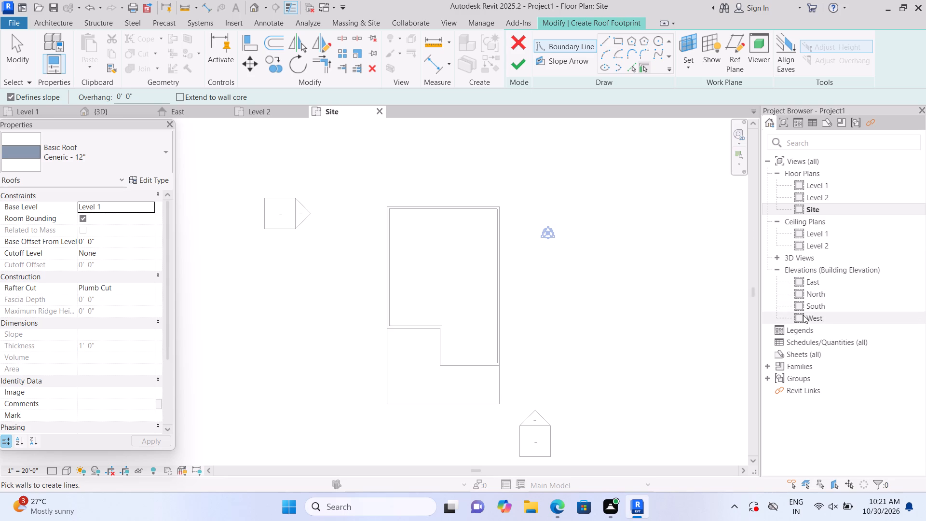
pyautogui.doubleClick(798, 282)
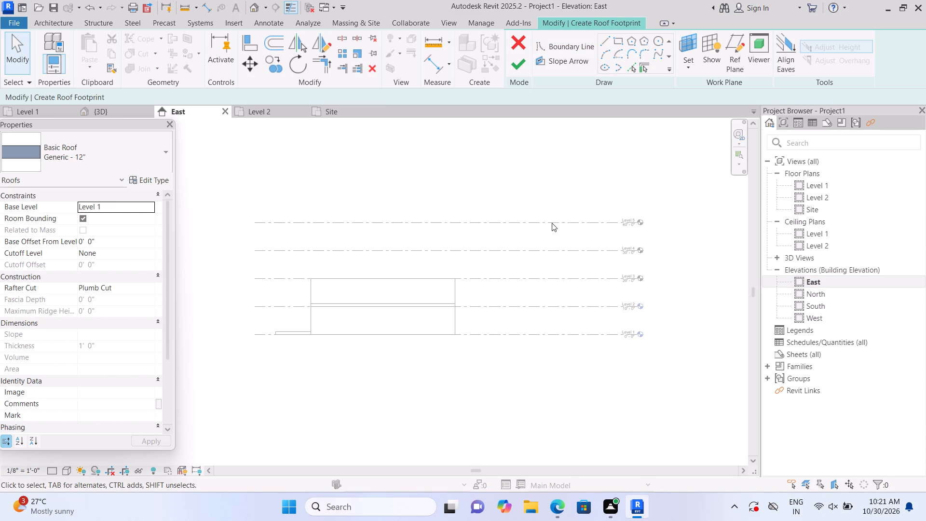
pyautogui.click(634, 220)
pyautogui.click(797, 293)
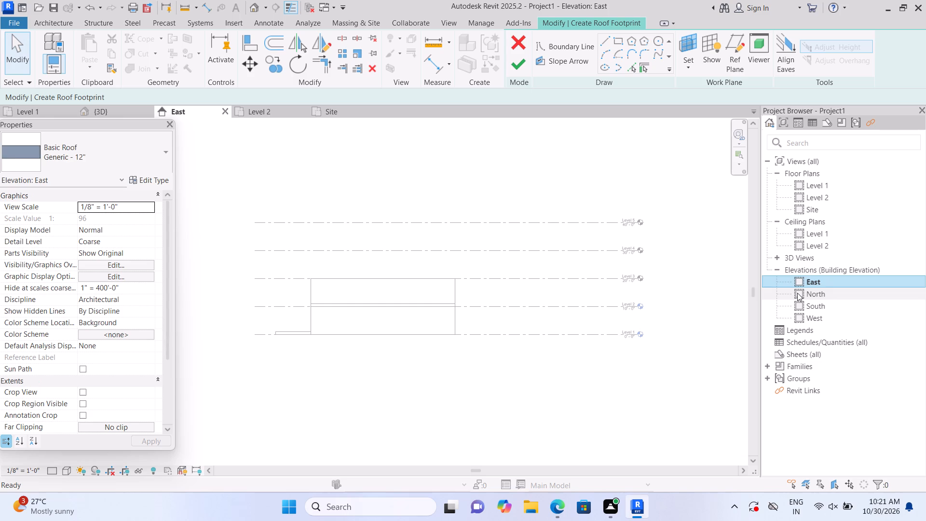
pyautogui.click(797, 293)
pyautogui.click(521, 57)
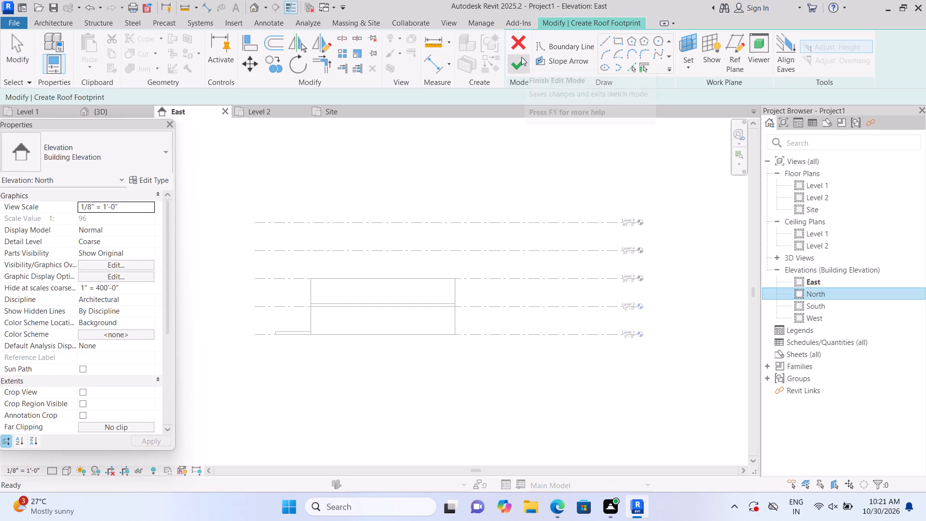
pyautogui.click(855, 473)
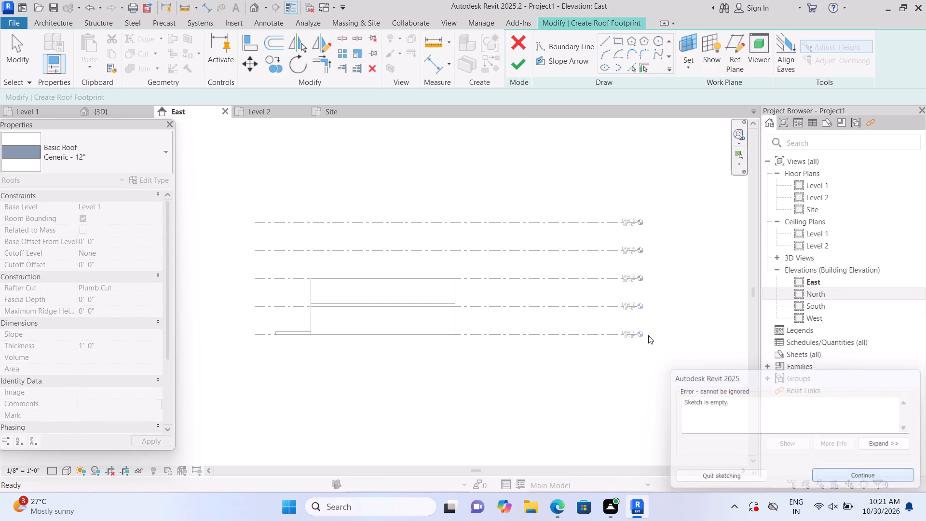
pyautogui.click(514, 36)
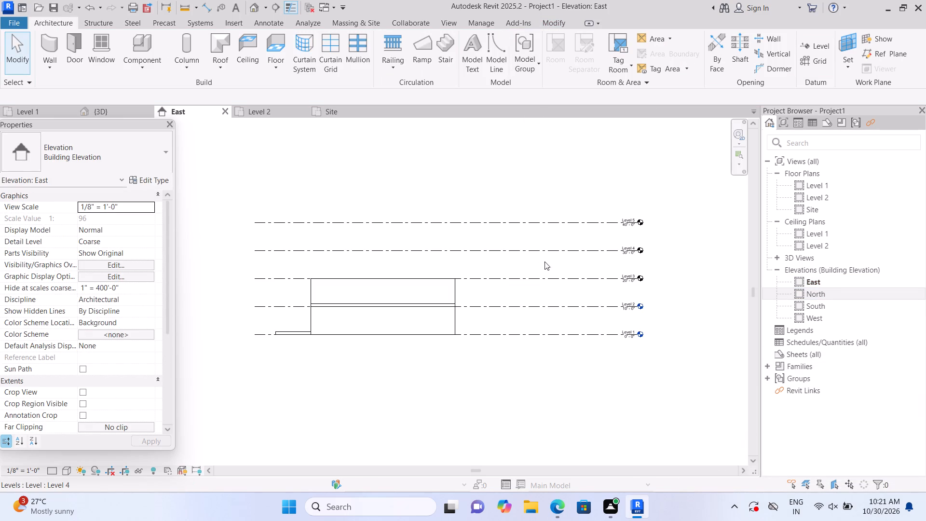
# In the East elevation, delete the two unused levels above the building, Level 5 and Level 4.
pyautogui.click(546, 222)
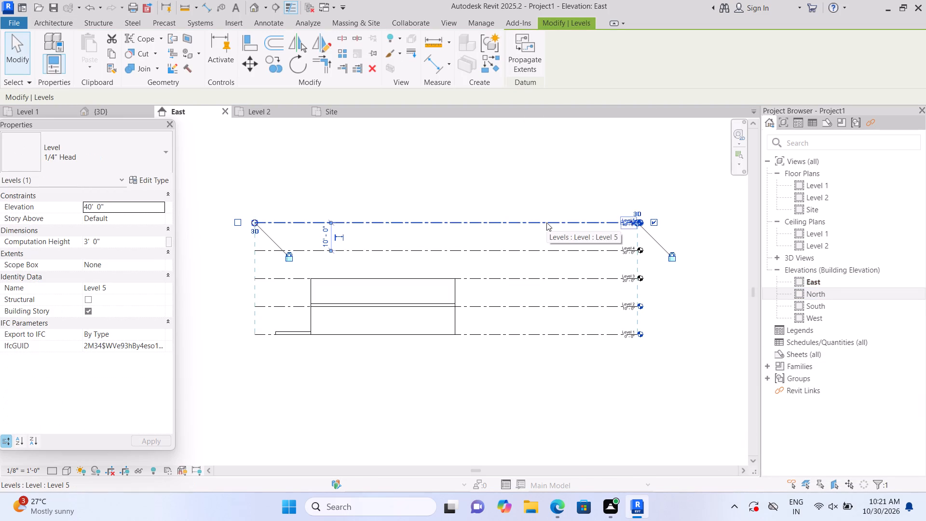
pyautogui.press('Delete')
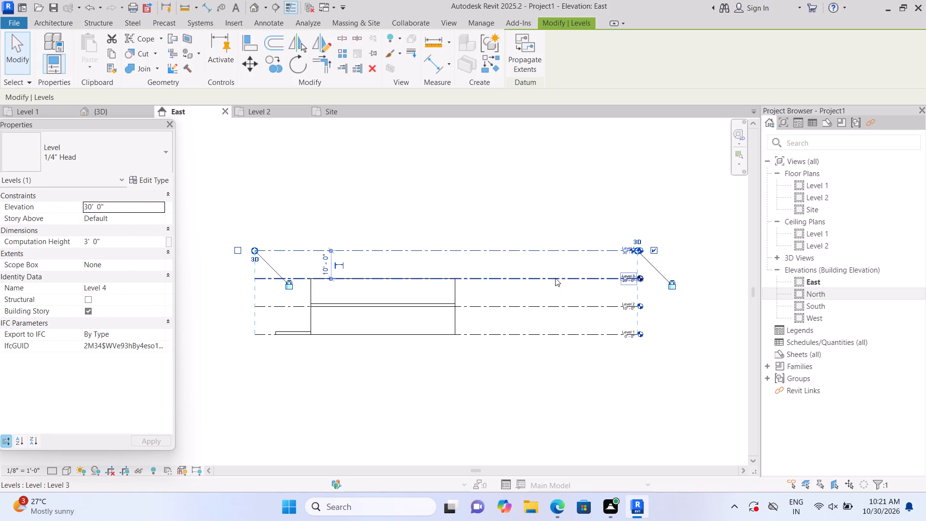
pyautogui.click(584, 252)
pyautogui.press('Delete')
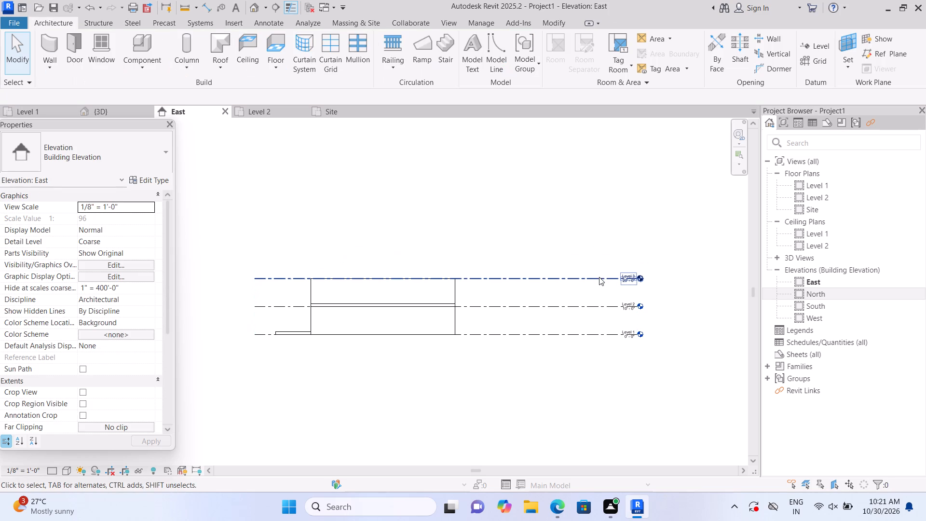
# Turn on plan view creation for new levels in the Level tool.
pyautogui.scroll(1, 615, 286)
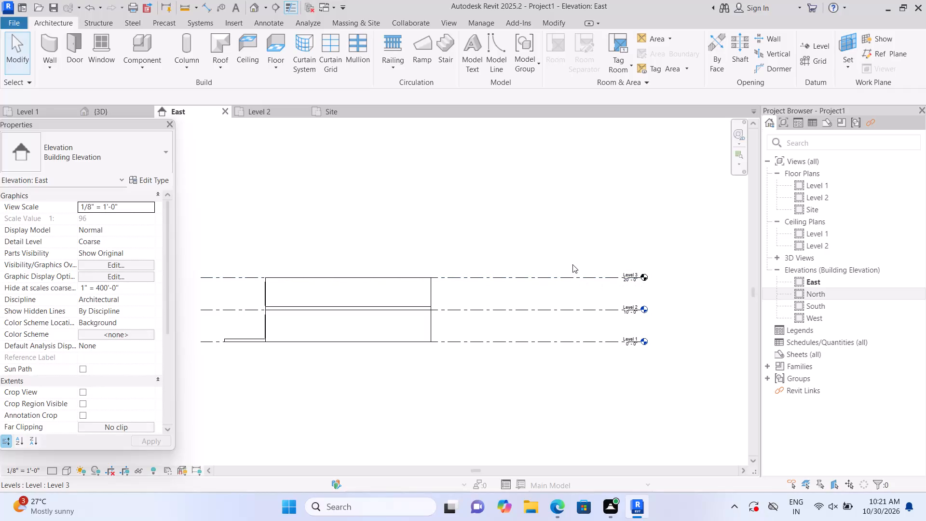
pyautogui.click(574, 280)
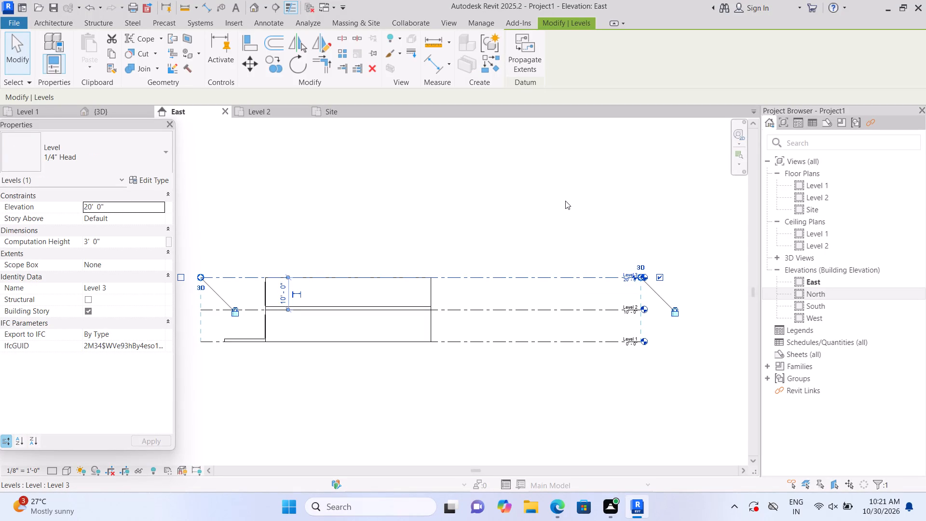
pyautogui.scroll(1, 566, 201)
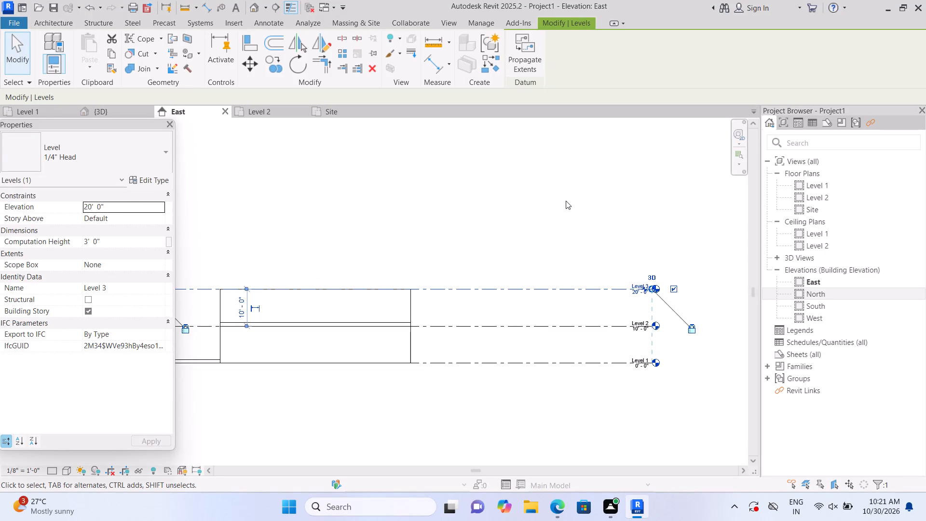
pyautogui.scroll(-1, 566, 201)
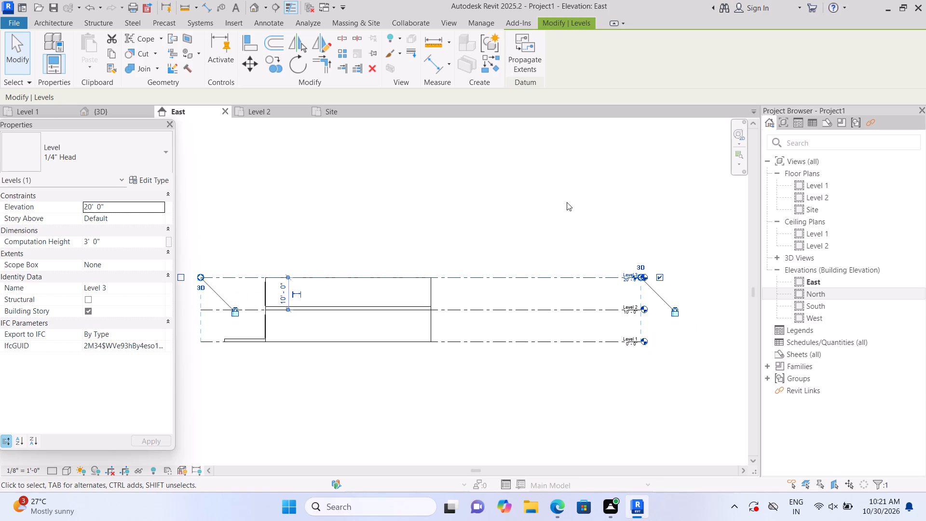
pyautogui.write('ll')
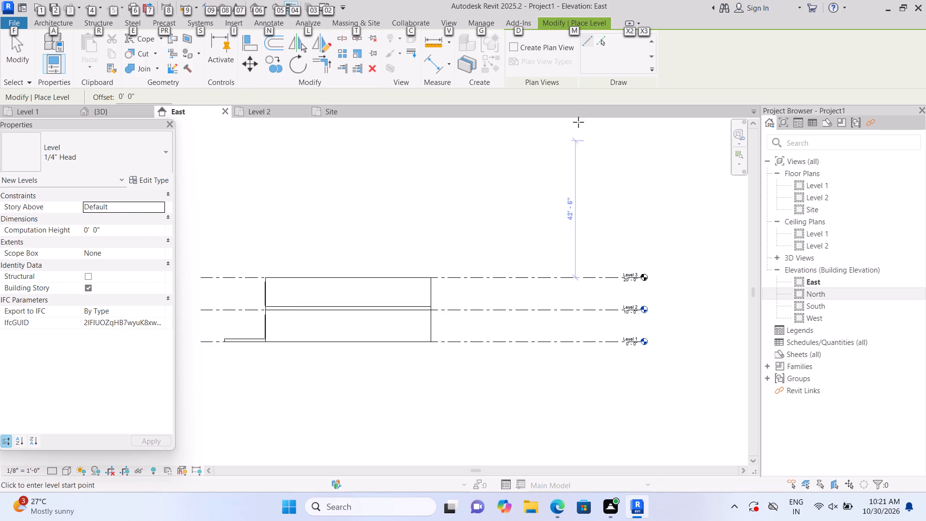
pyautogui.keyDown('alt'); pyautogui.click(514, 48); pyautogui.keyUp('alt')
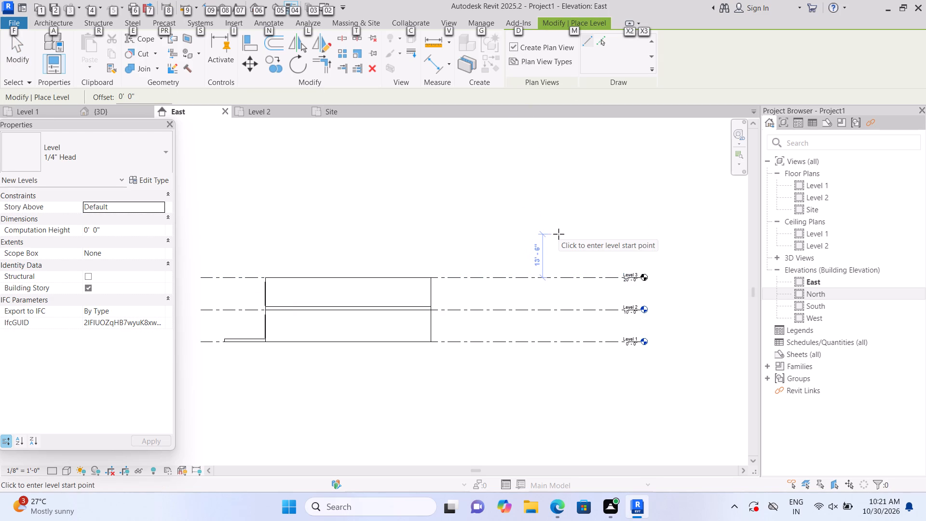
pyautogui.press('Escape')
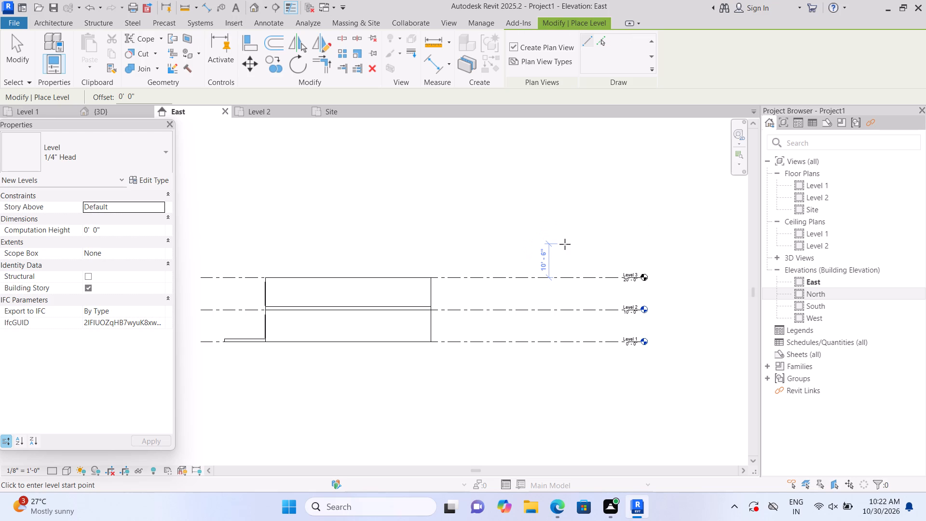
pyautogui.press('Escape')
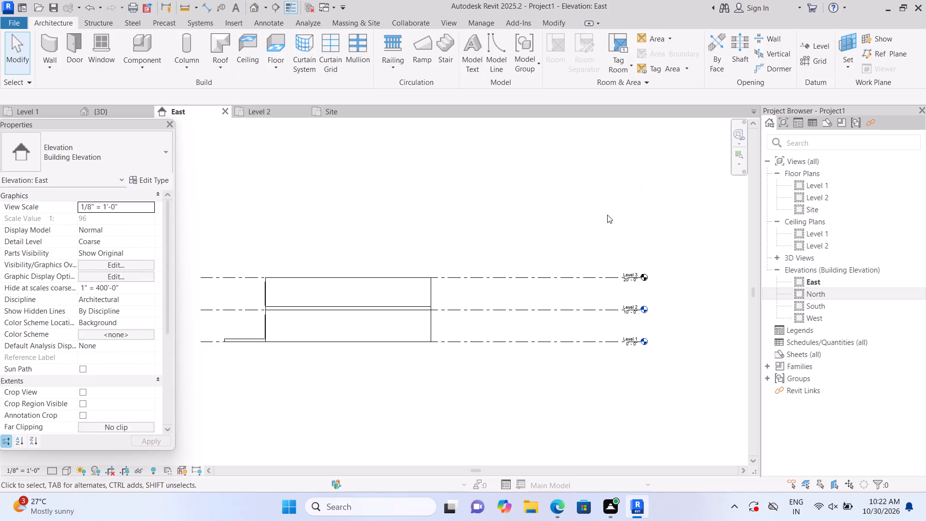
# Delete the Level 3 datum at the top of the building in the East elevation.
pyautogui.click(602, 274)
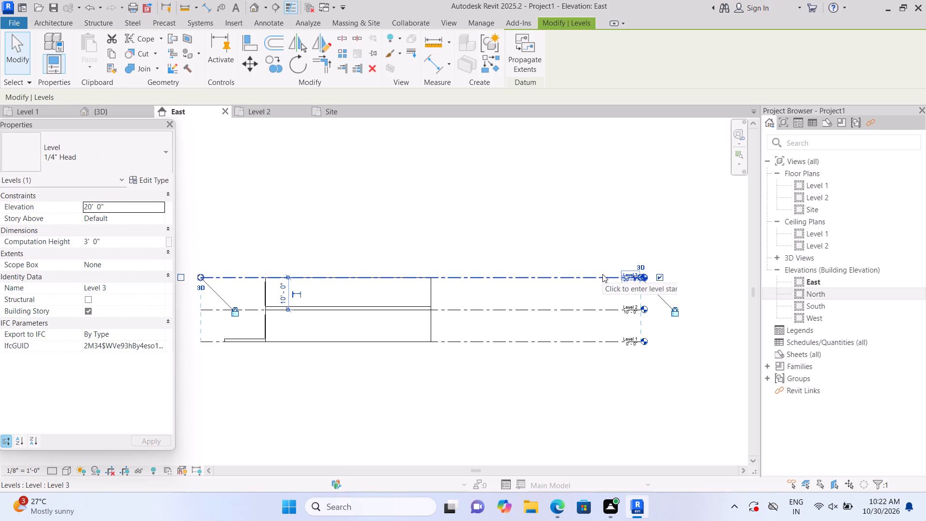
pyautogui.press('Delete')
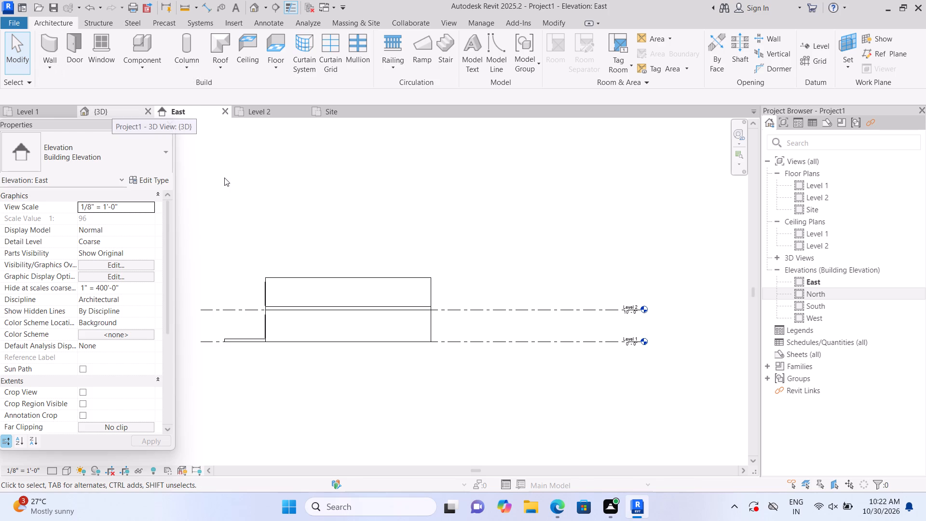
# Draw a new level with plan views at 20'-0" along the wall tops, aligning both ends with the levels below.
pyautogui.write('ll')
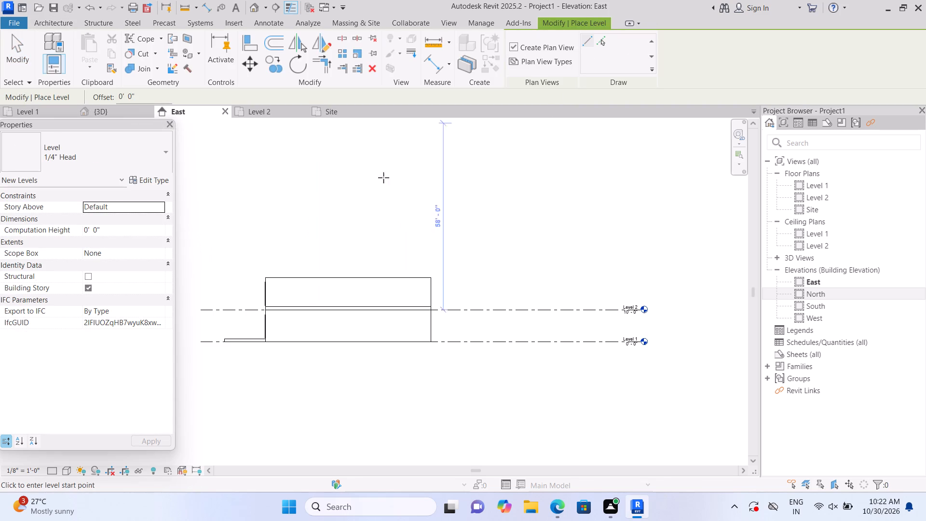
pyautogui.click(235, 279)
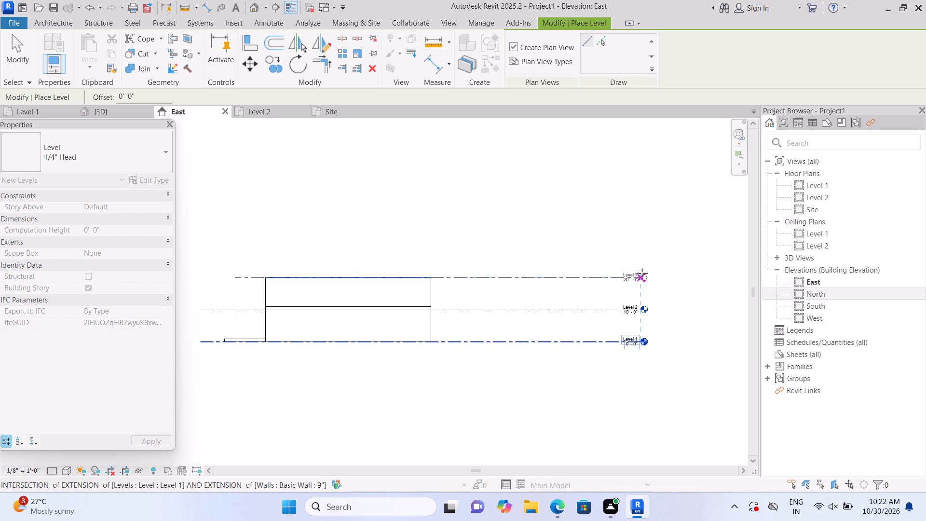
pyautogui.click(643, 273)
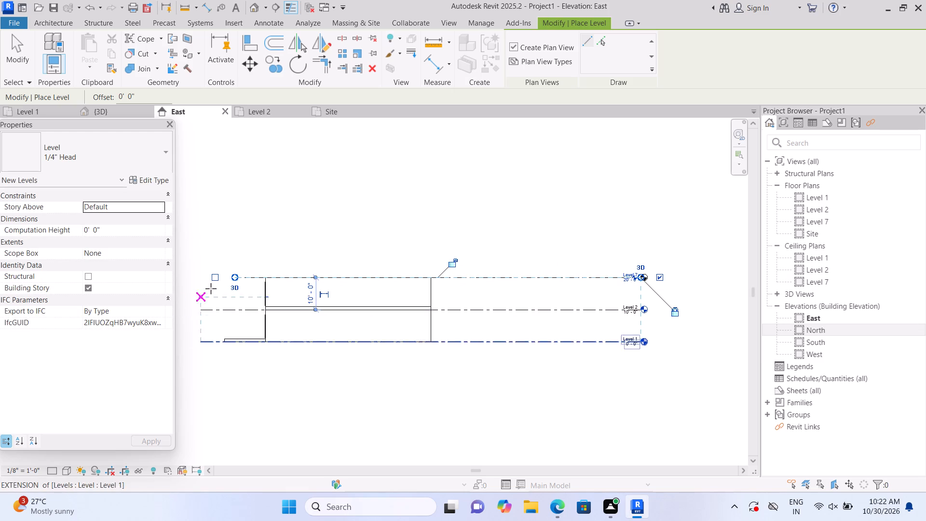
pyautogui.moveTo(237, 276); pyautogui.dragTo(216, 280)
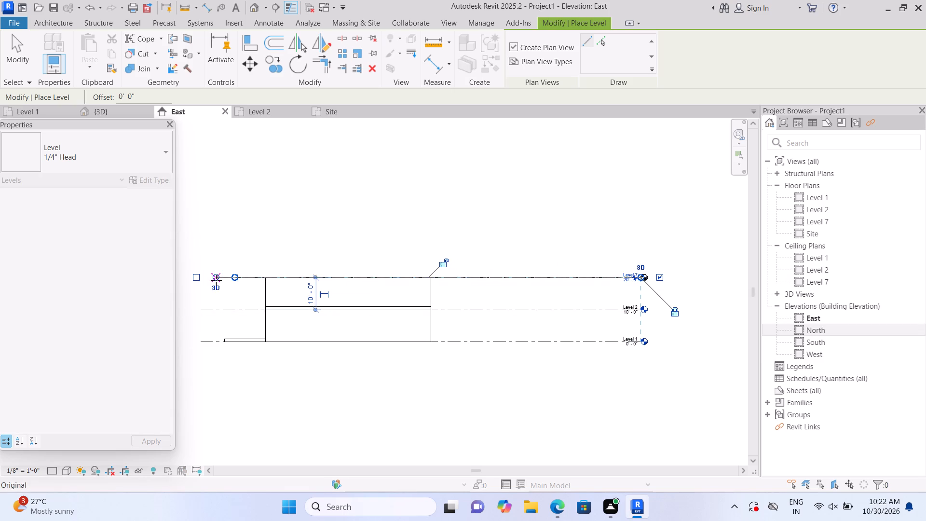
pyautogui.moveTo(216, 280); pyautogui.dragTo(204, 279)
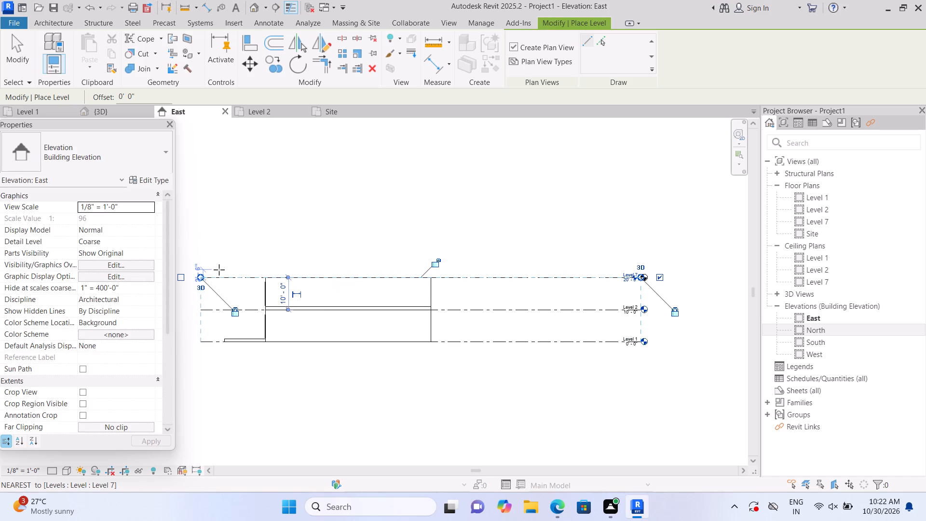
pyautogui.press('Escape')
pyautogui.press('Escape')
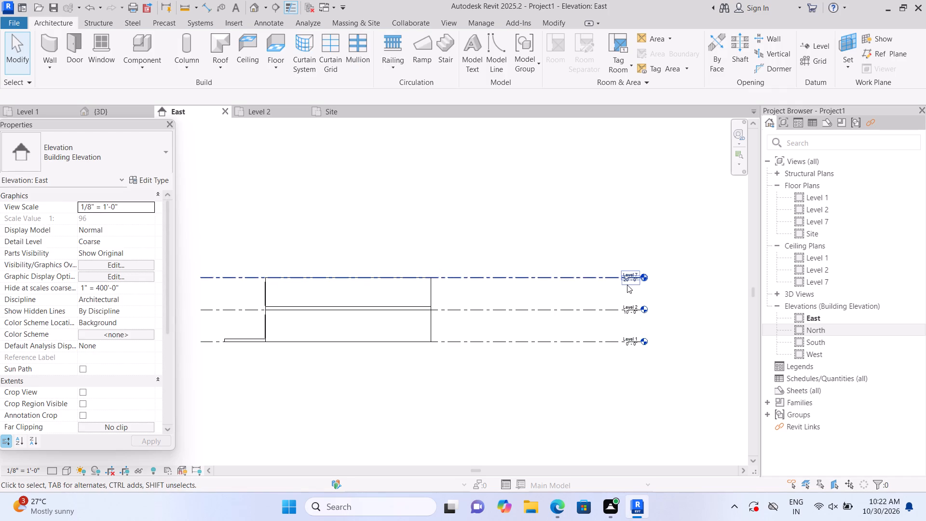
# Rename the new 20'-0" level as Level 3, along with its corresponding plan views.
pyautogui.scroll(4, 630, 283)
pyautogui.click(635, 266)
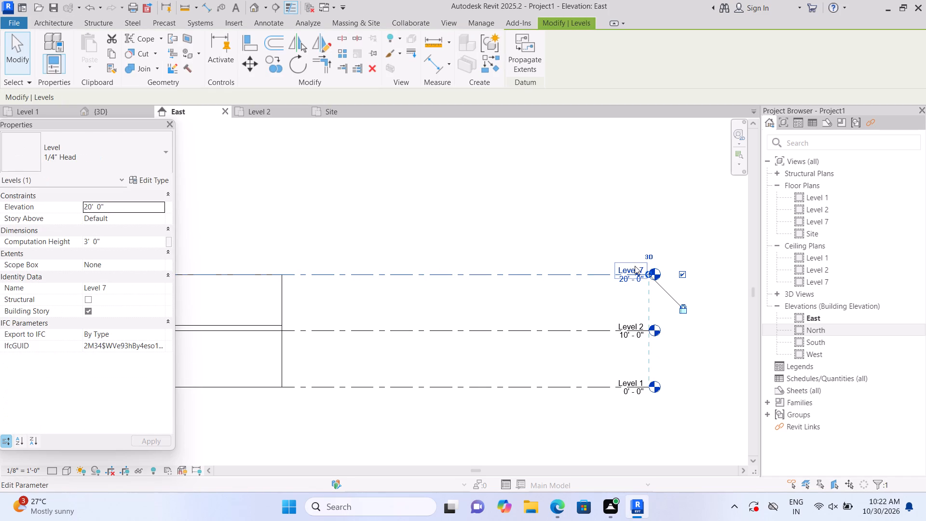
pyautogui.press('BackSpace')
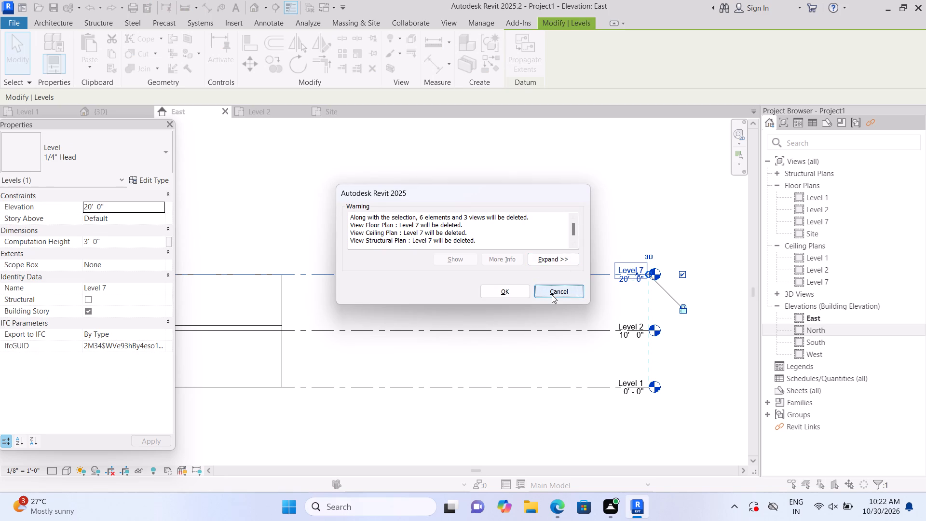
pyautogui.click(552, 295)
pyautogui.scroll(5, 662, 280)
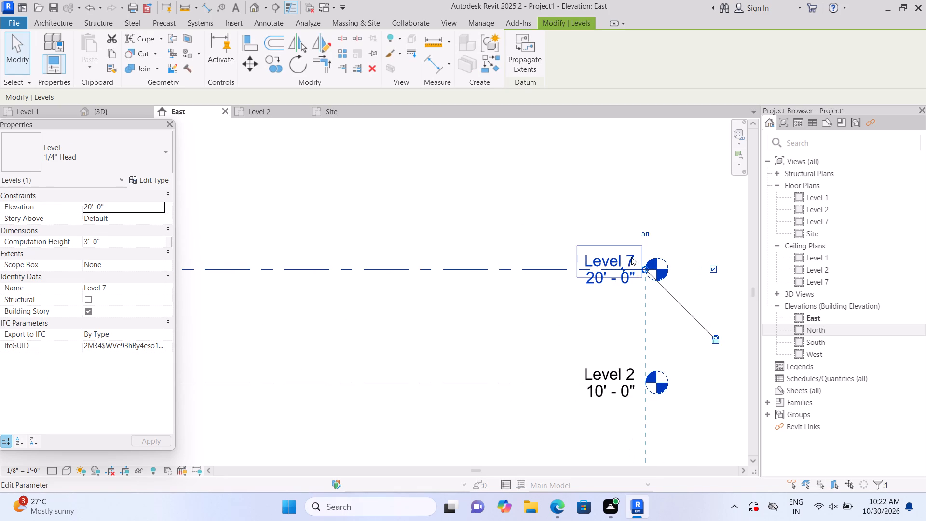
pyautogui.click(632, 257)
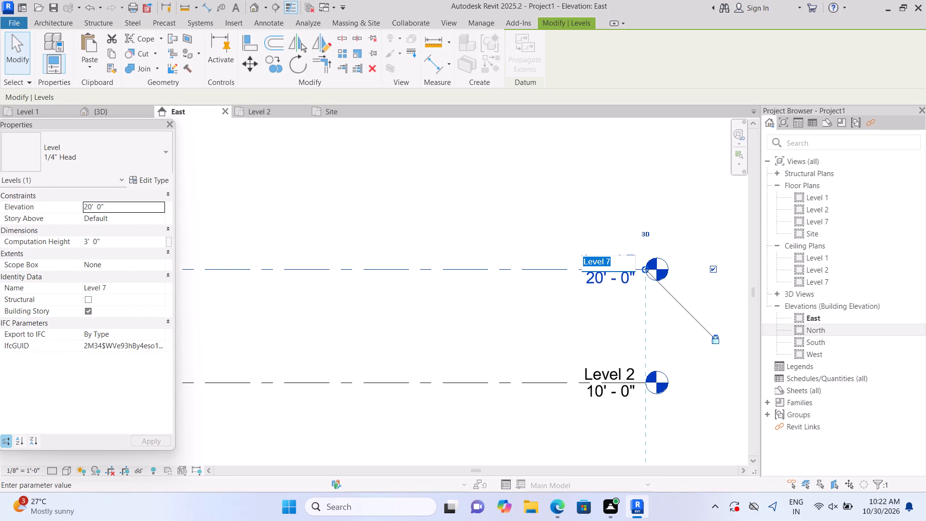
pyautogui.press('BackSpace')
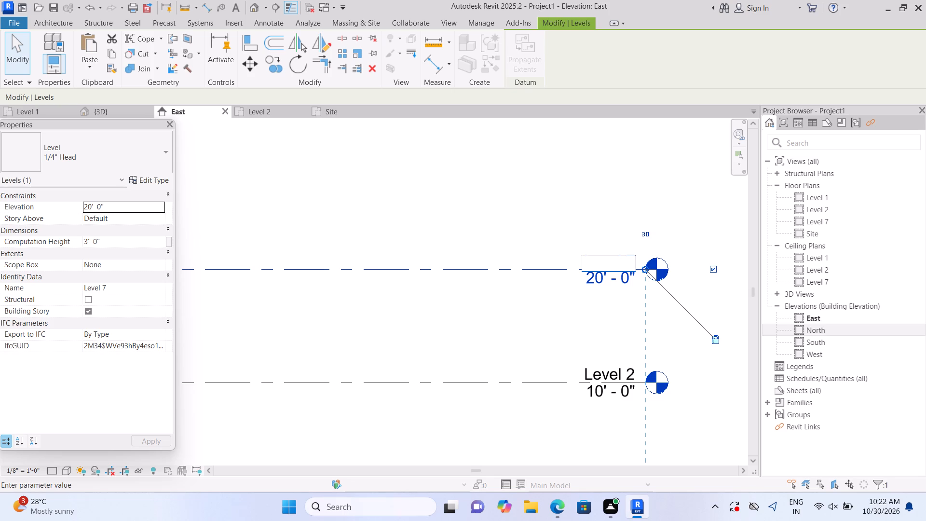
pyautogui.write('eve')
pyautogui.press('l')
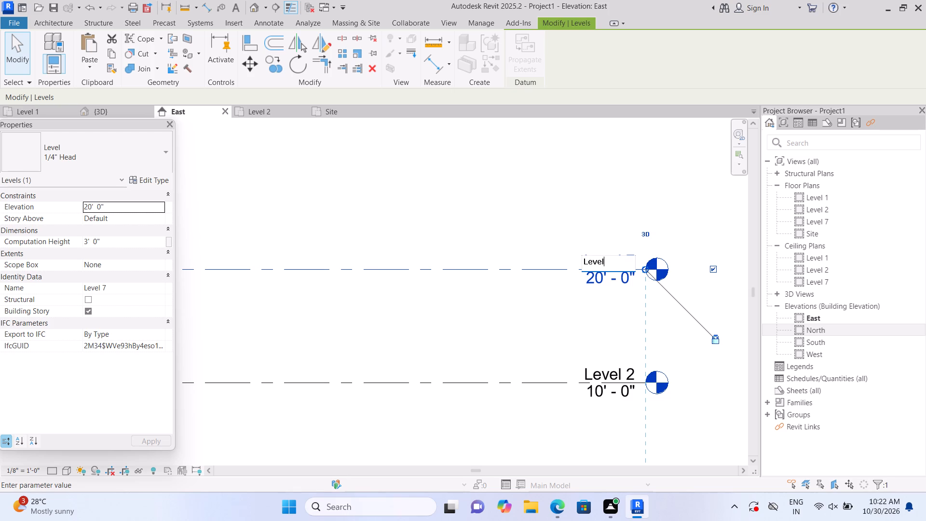
pyautogui.press('space')
pyautogui.press('3')
pyautogui.press('Return')
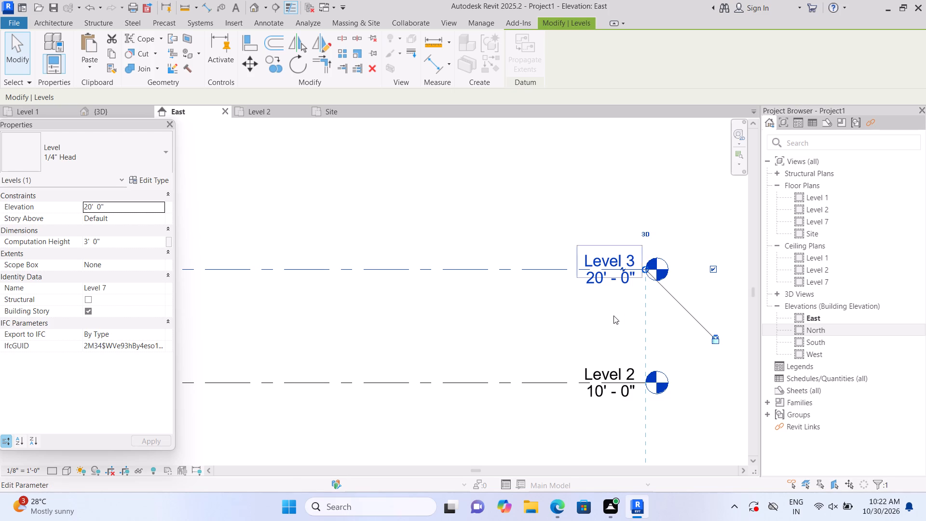
# Draw a new level at 30'-0", 10' above Level 3, aligning both ends with the levels below.
pyautogui.scroll(-9, 613, 316)
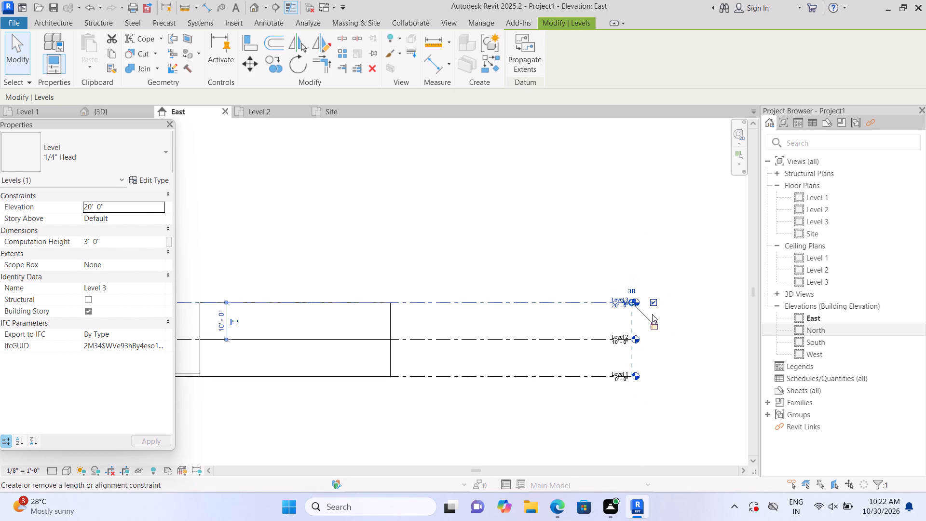
pyautogui.scroll(1, 319, 343)
pyautogui.write('ll')
pyautogui.moveTo(226, 277); pyautogui.dragTo(267, 269, button='middle')
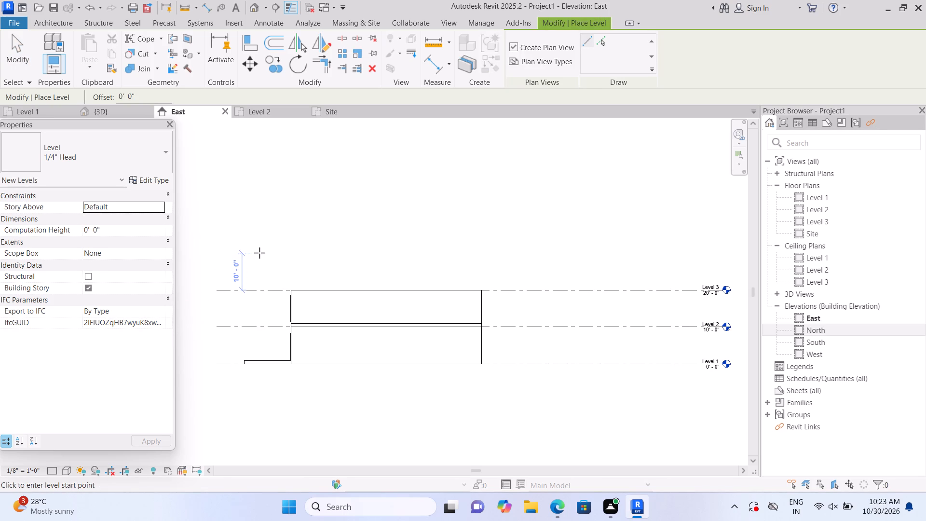
pyautogui.click(259, 253)
pyautogui.moveTo(558, 254); pyautogui.dragTo(534, 258, button='middle')
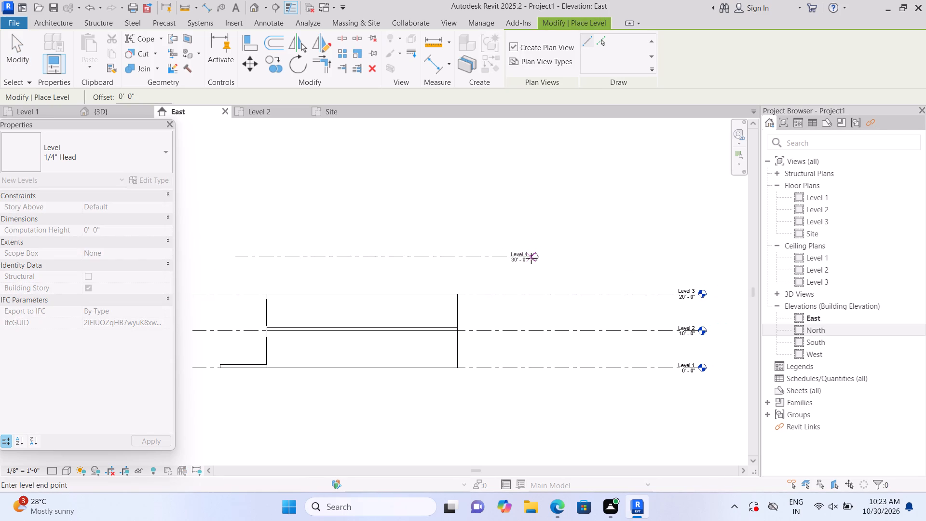
pyautogui.click(702, 258)
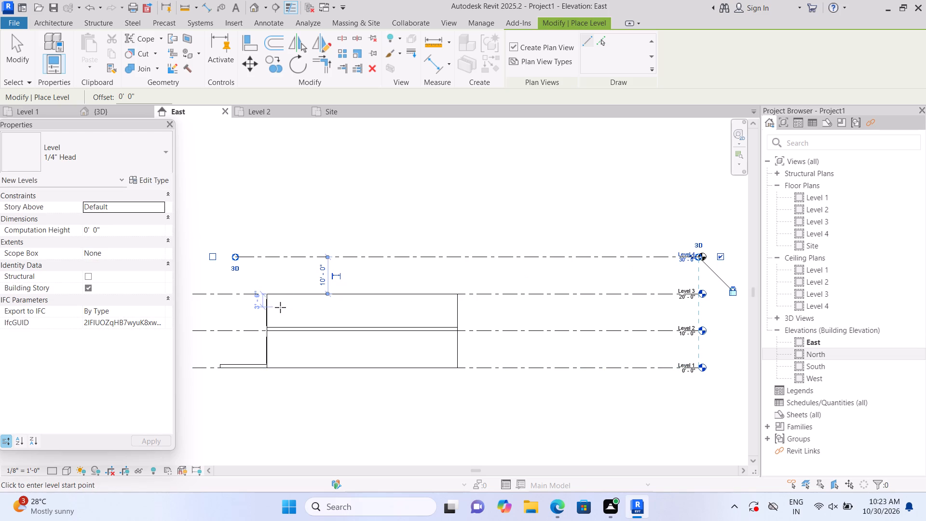
pyautogui.moveTo(292, 309); pyautogui.dragTo(311, 313, button='middle')
pyautogui.scroll(1, 264, 268)
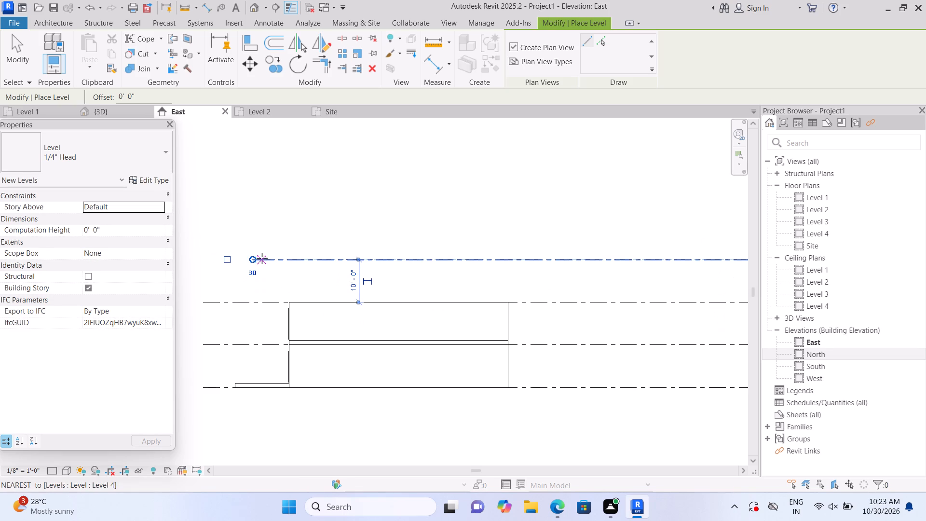
pyautogui.moveTo(252, 260); pyautogui.dragTo(212, 266)
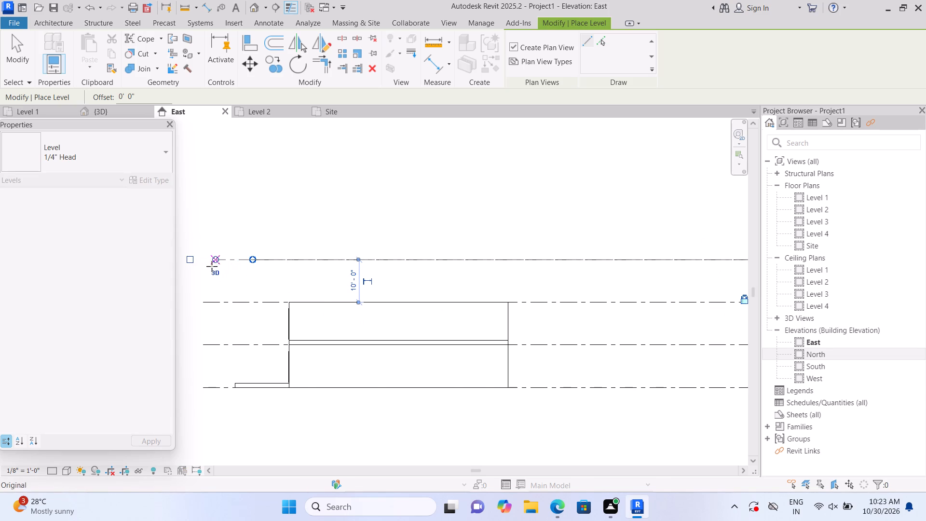
pyautogui.moveTo(212, 266); pyautogui.dragTo(206, 267)
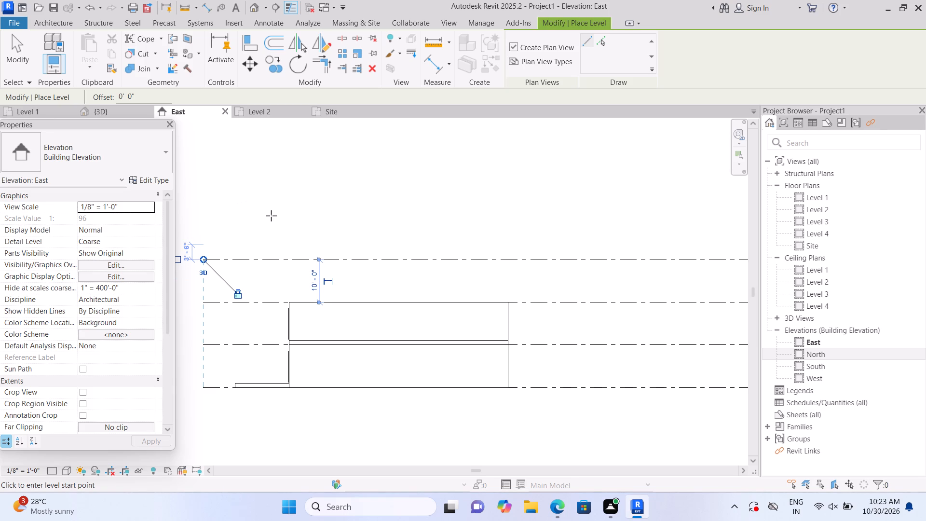
pyautogui.press('Escape')
# Draw a new level at 40'-0", 10' above Level 4, aligning both ends with the levels below.
pyautogui.scroll(-2, 274, 235)
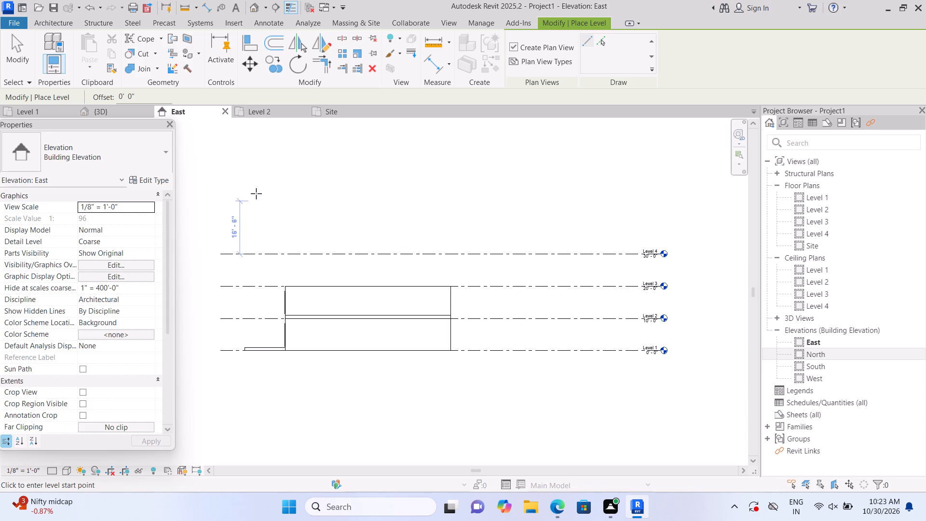
pyautogui.click(249, 221)
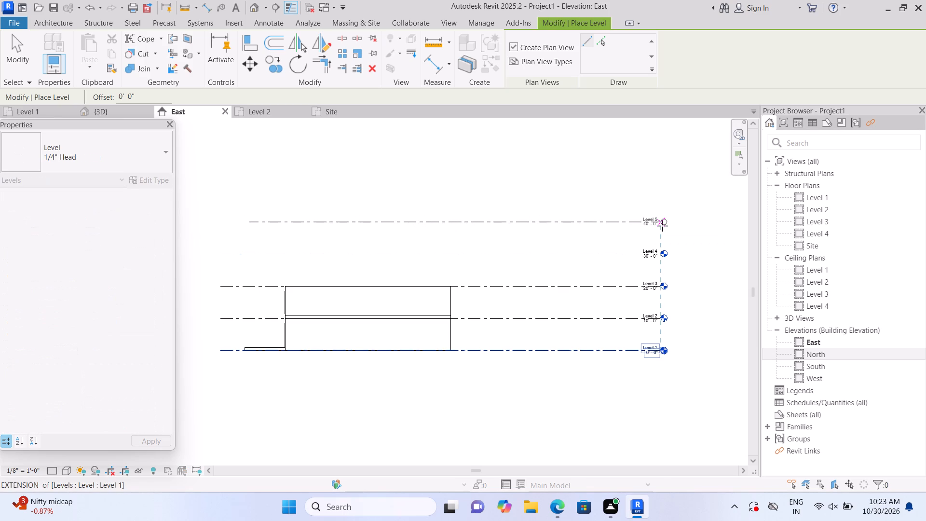
pyautogui.click(662, 226)
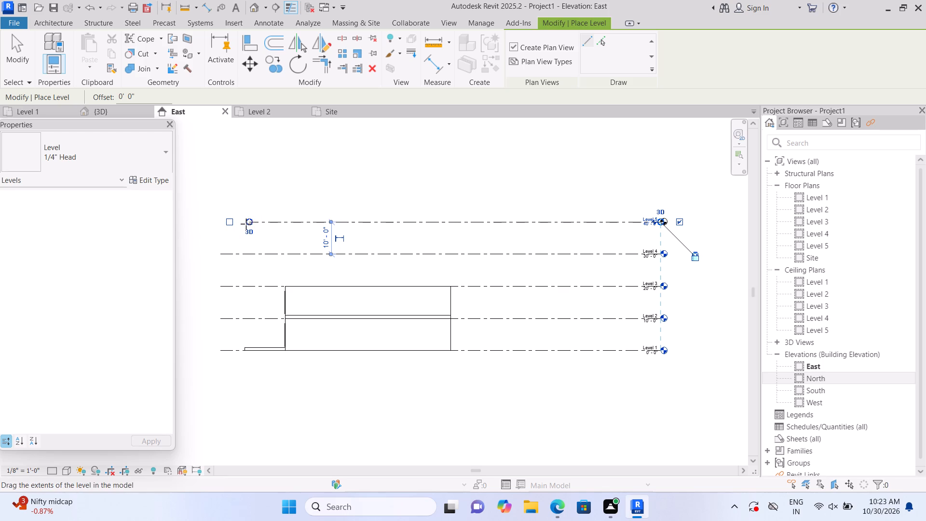
pyautogui.moveTo(249, 221); pyautogui.dragTo(234, 225)
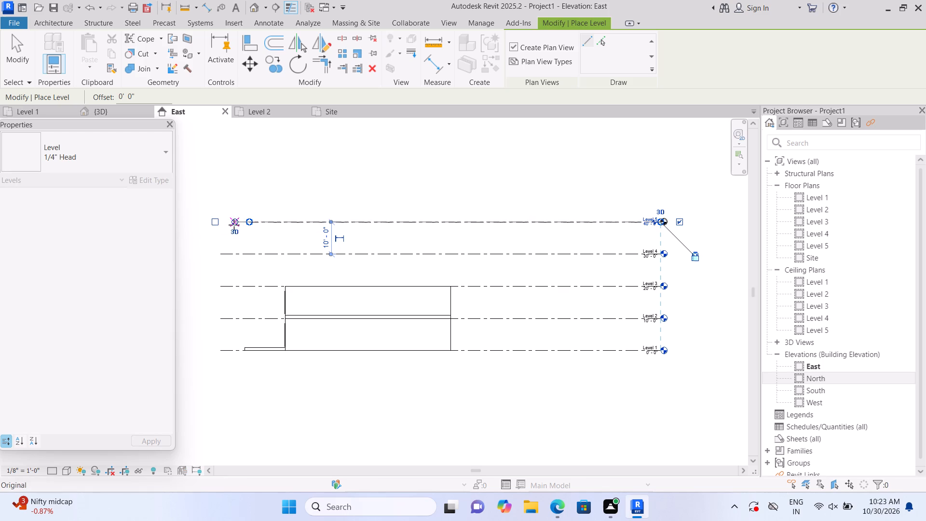
pyautogui.moveTo(234, 225); pyautogui.dragTo(224, 225)
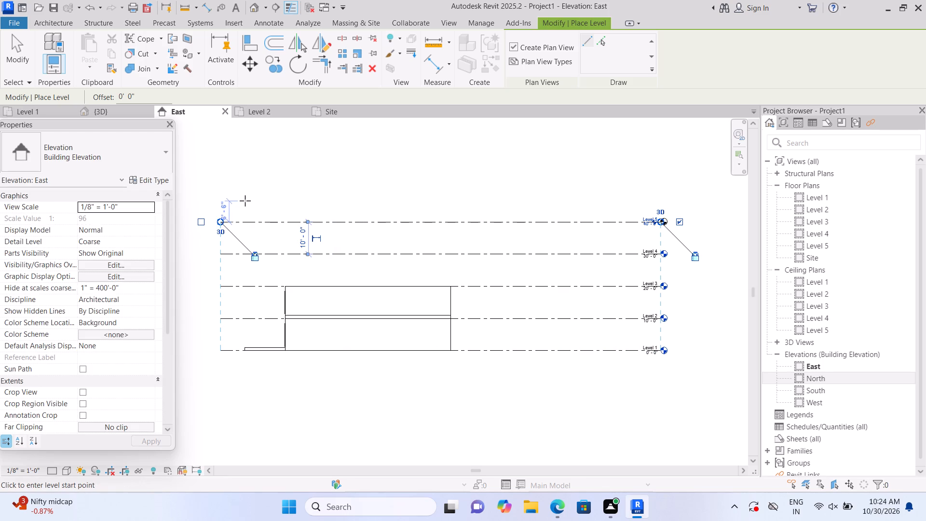
pyautogui.press('Escape')
pyautogui.press('Escape')
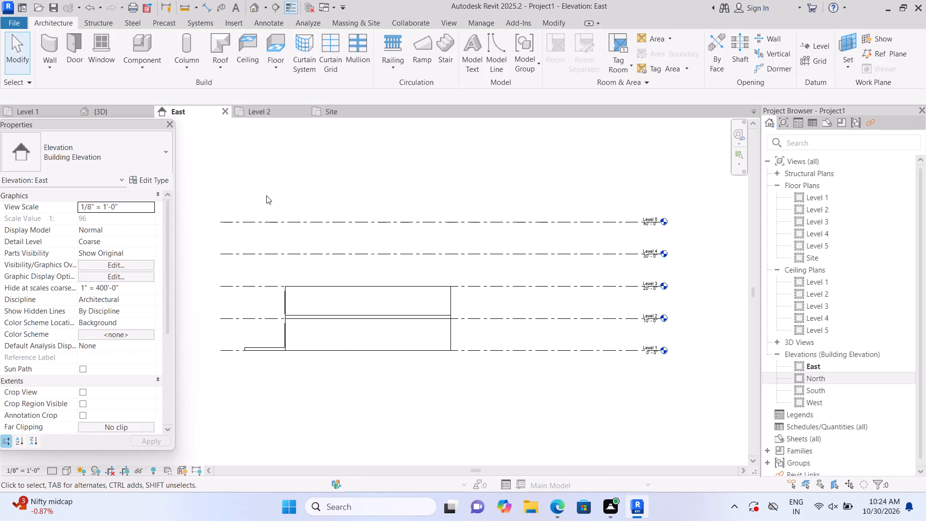
# Open the Level 3 floor plan and set its underlay base level to Level 2.
pyautogui.scroll(-1, 266, 195)
pyautogui.scroll(1, 267, 196)
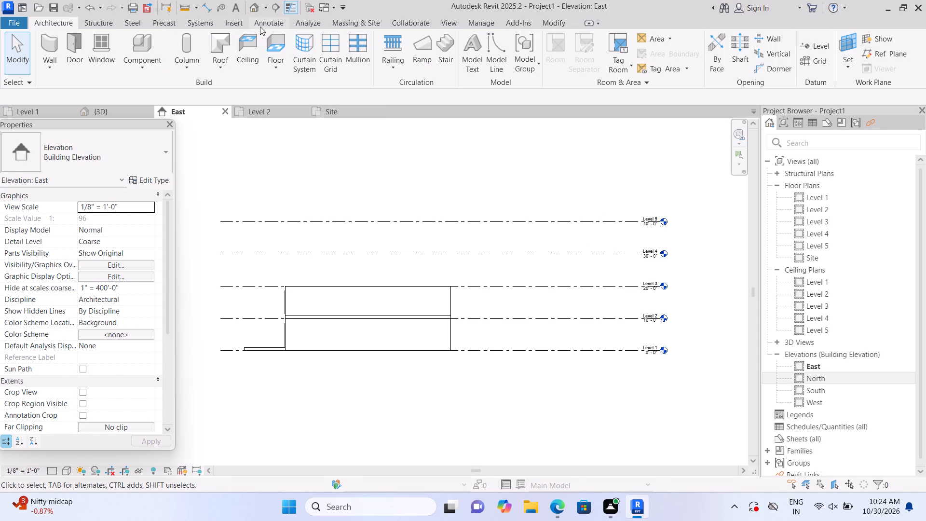
pyautogui.doubleClick(802, 199)
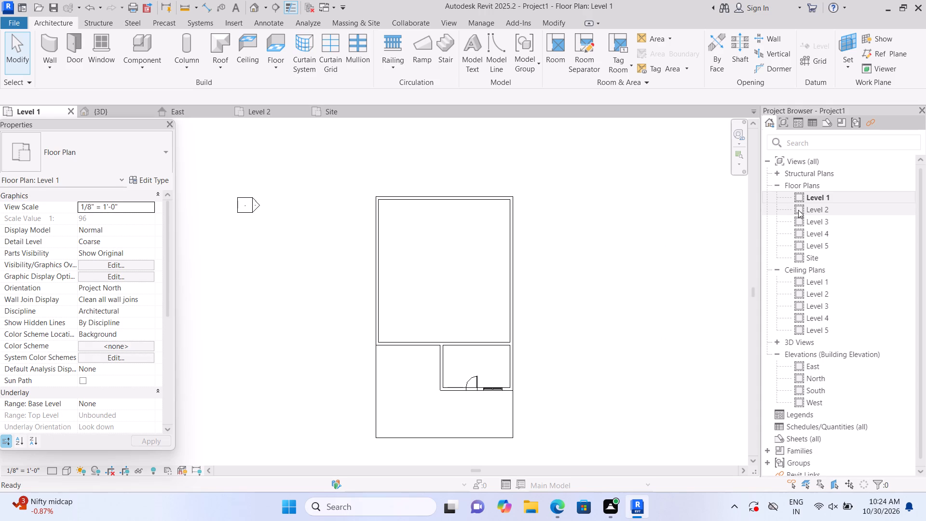
pyautogui.doubleClick(798, 210)
pyautogui.doubleClick(795, 221)
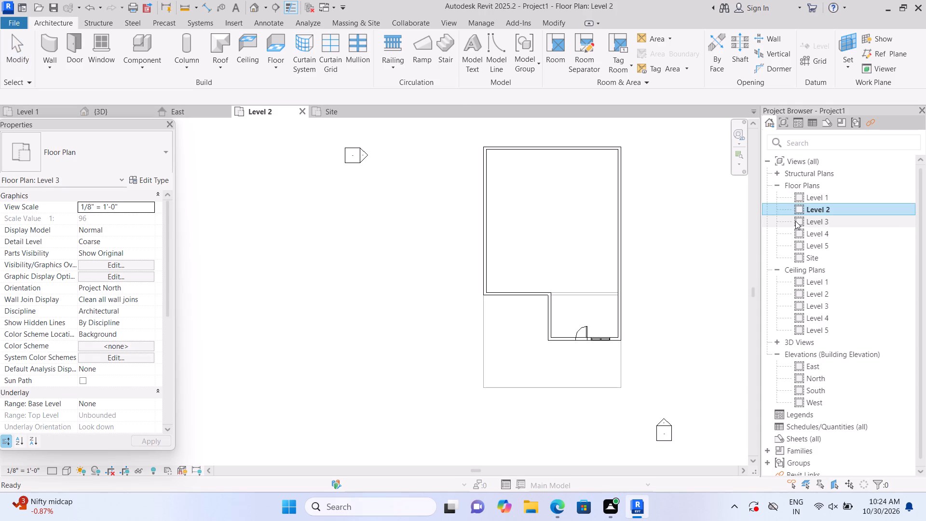
pyautogui.click(158, 389)
pyautogui.click(158, 389)
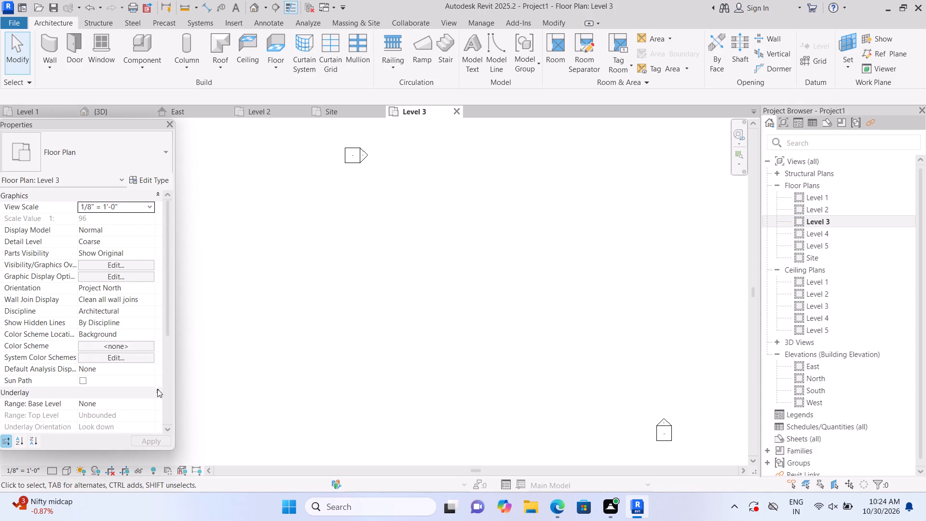
pyautogui.click(156, 388)
pyautogui.click(159, 389)
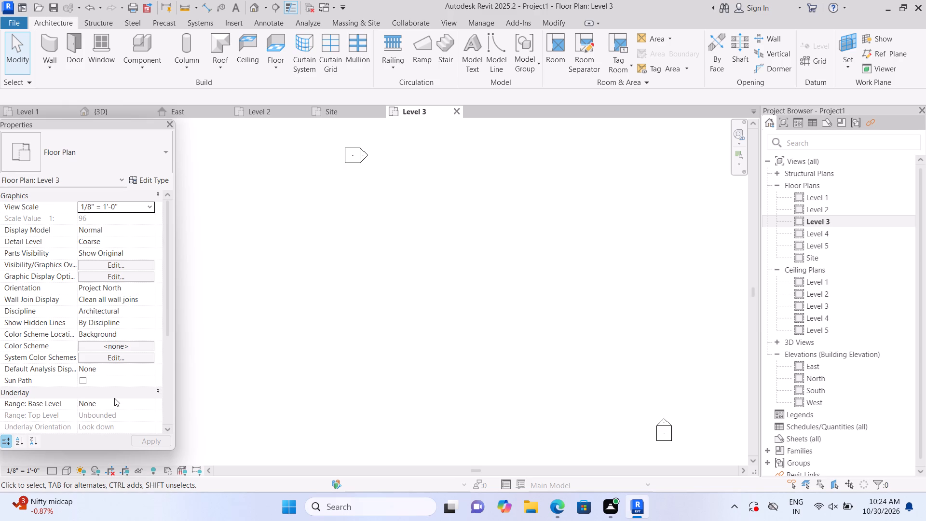
pyautogui.click(115, 403)
pyautogui.click(148, 400)
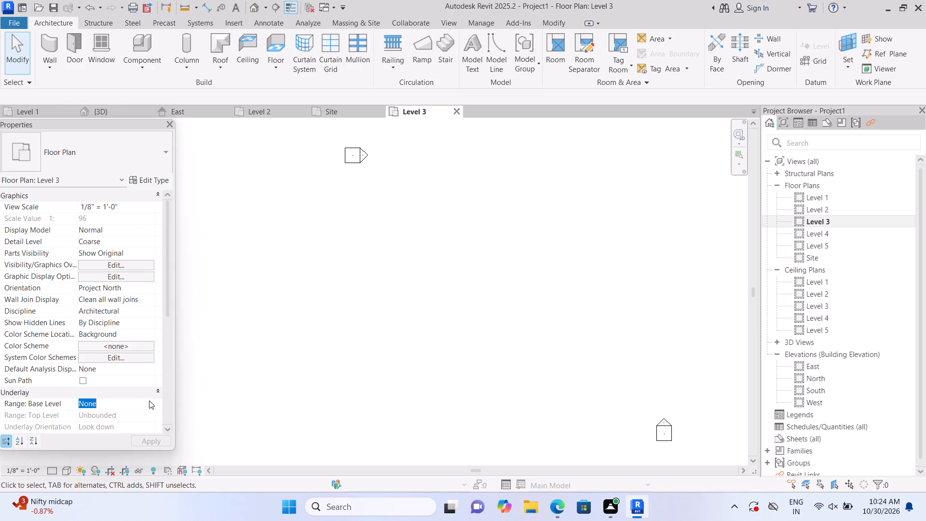
pyautogui.click(108, 434)
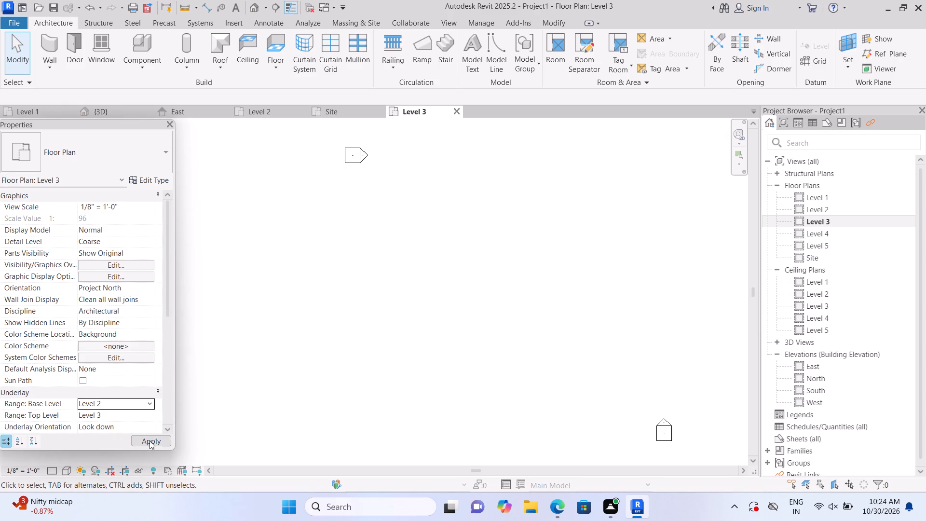
pyautogui.click(153, 441)
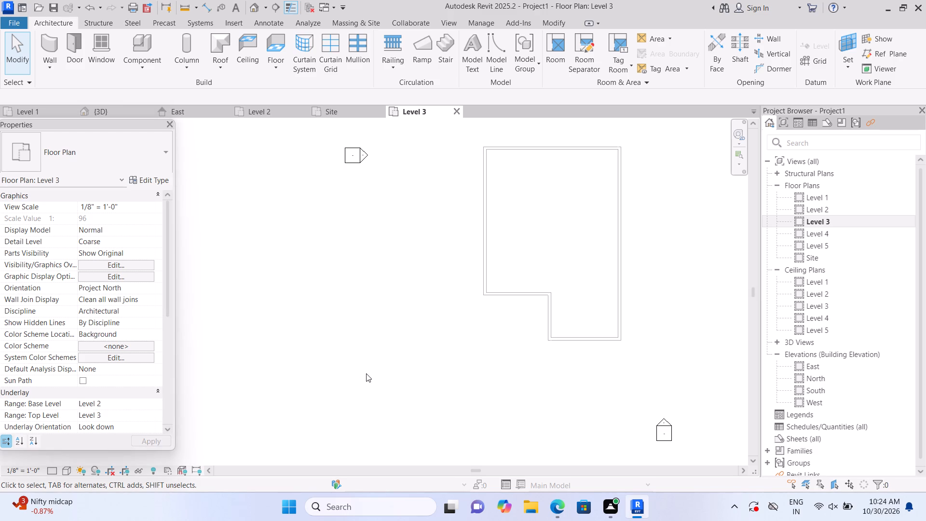
# Start a Roof by Footprint on Level 3 with the Generic - 12" type.
pyautogui.moveTo(365, 370); pyautogui.dragTo(264, 418, button='middle')
pyautogui.moveTo(294, 371); pyautogui.dragTo(270, 390, button='middle')
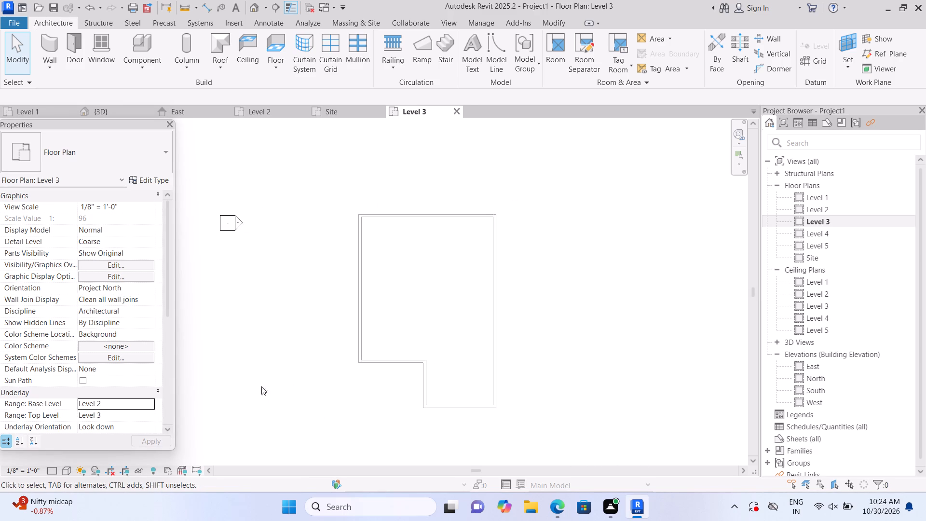
pyautogui.click(226, 64)
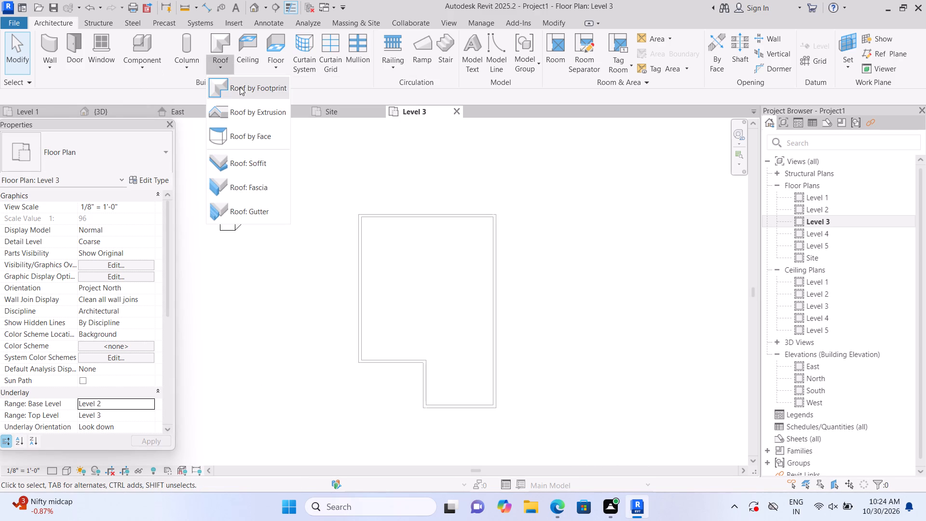
pyautogui.click(241, 89)
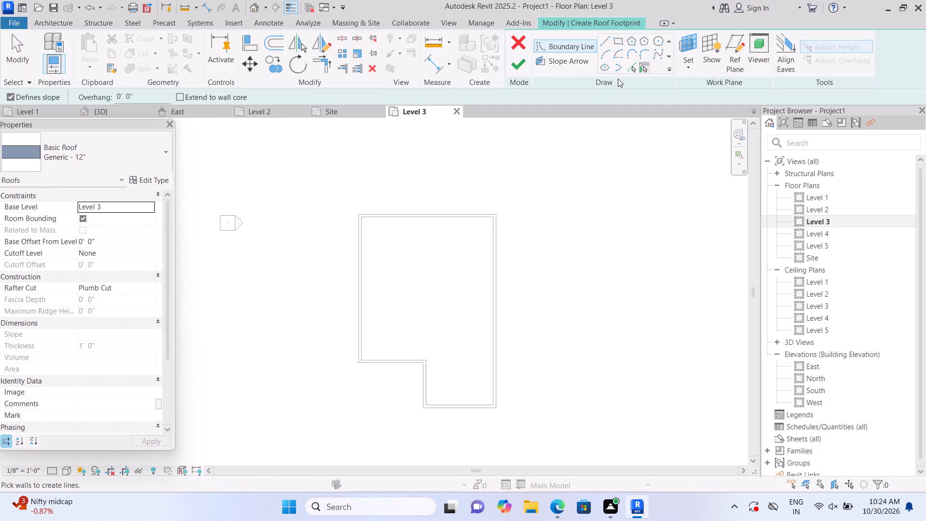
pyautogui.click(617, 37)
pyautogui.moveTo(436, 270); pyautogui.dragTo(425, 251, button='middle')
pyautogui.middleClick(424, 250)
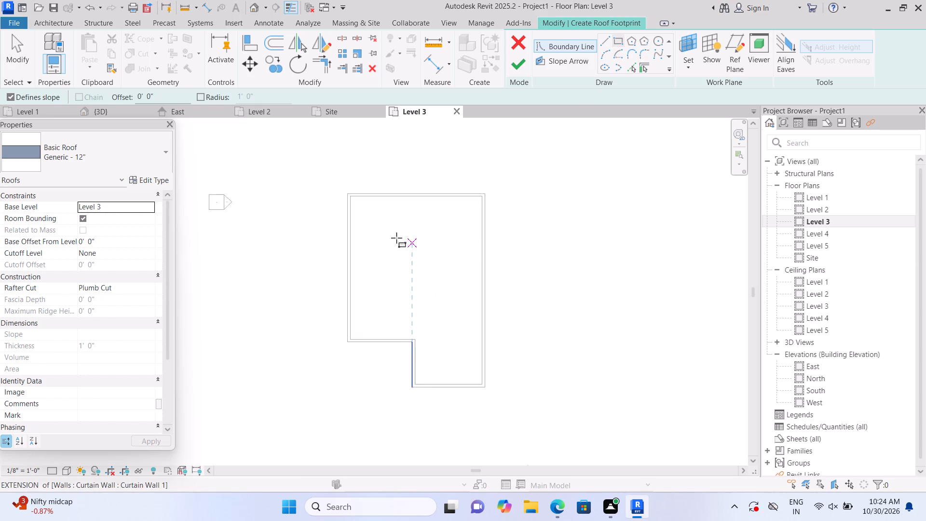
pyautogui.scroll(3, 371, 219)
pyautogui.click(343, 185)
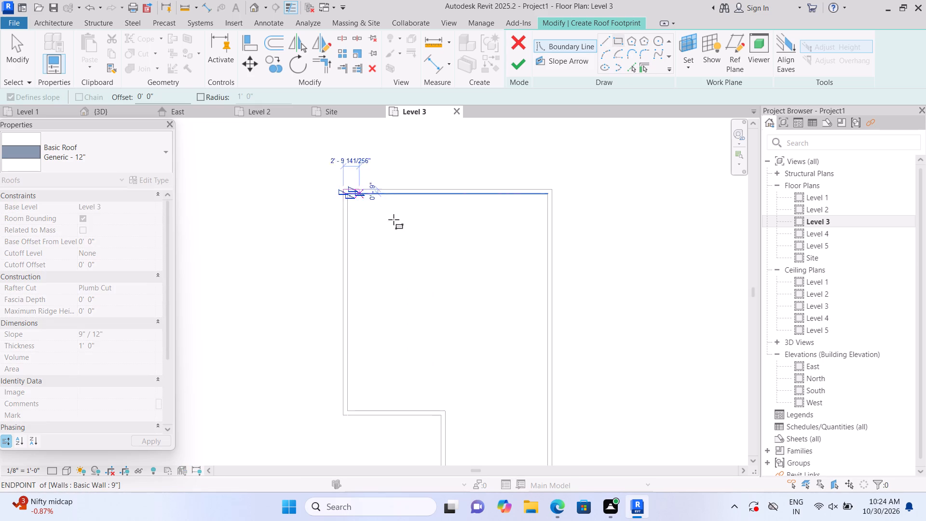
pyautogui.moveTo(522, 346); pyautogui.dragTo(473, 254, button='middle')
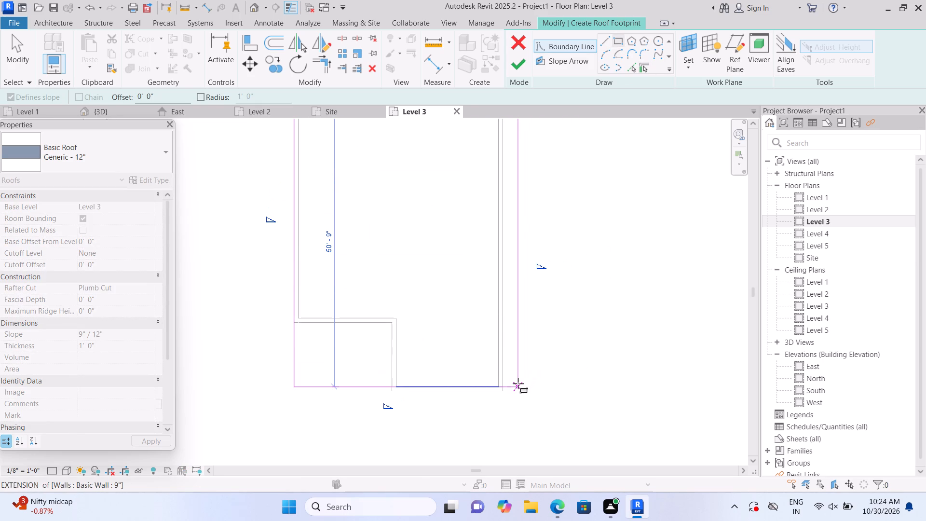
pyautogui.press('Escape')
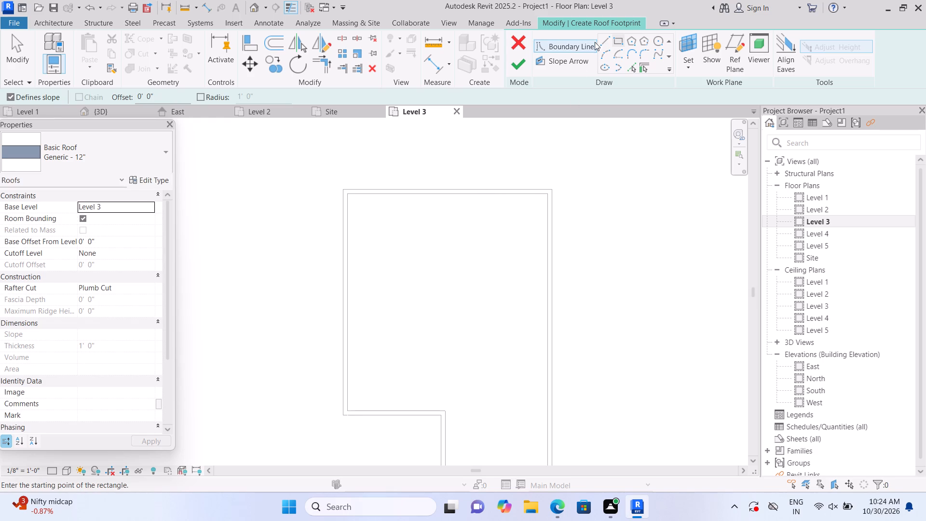
# Sketch the slope-defining roof boundary with straight lines around the outer faces of the stepped wall outline, 36'-6" wide, and finish the roof.
pyautogui.click(599, 39)
pyautogui.scroll(1, 365, 196)
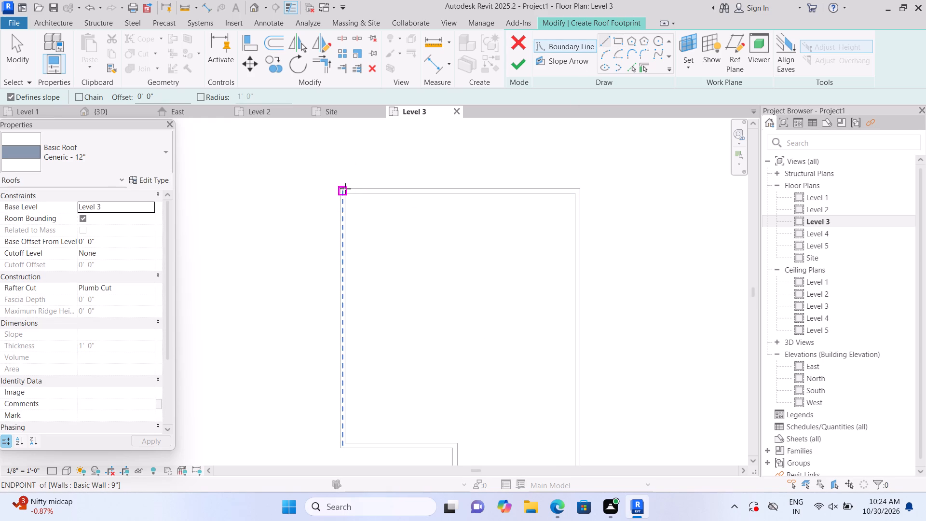
pyautogui.click(342, 186)
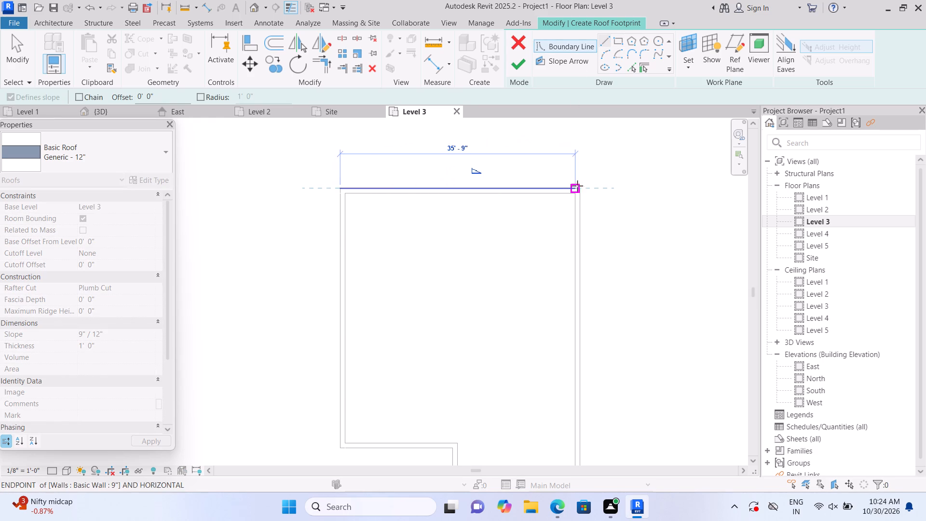
pyautogui.click(580, 188)
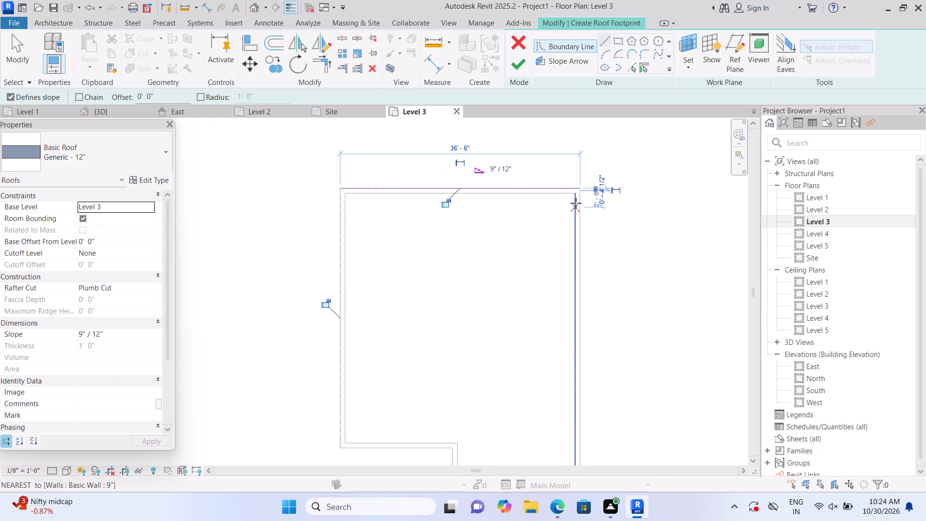
pyautogui.click(576, 187)
pyautogui.moveTo(580, 297); pyautogui.dragTo(533, 212, button='middle')
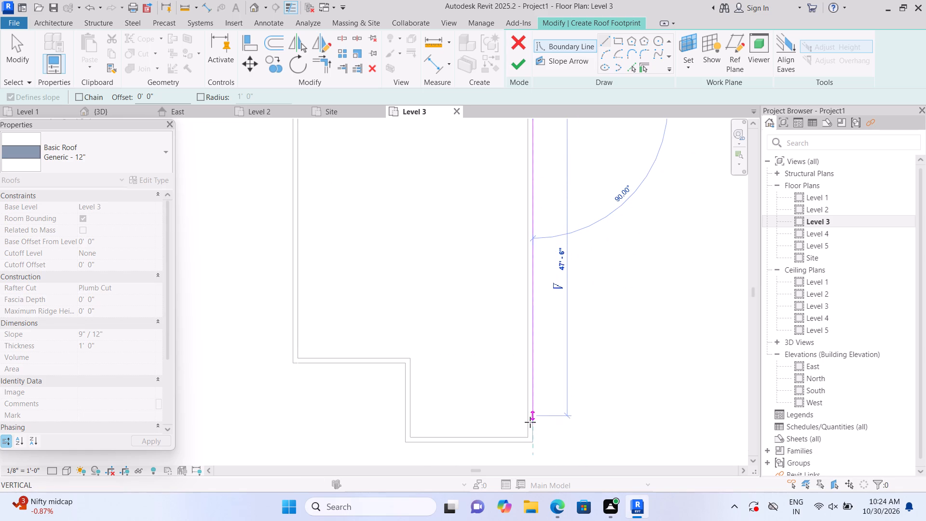
pyautogui.click(531, 443)
pyautogui.click(531, 443)
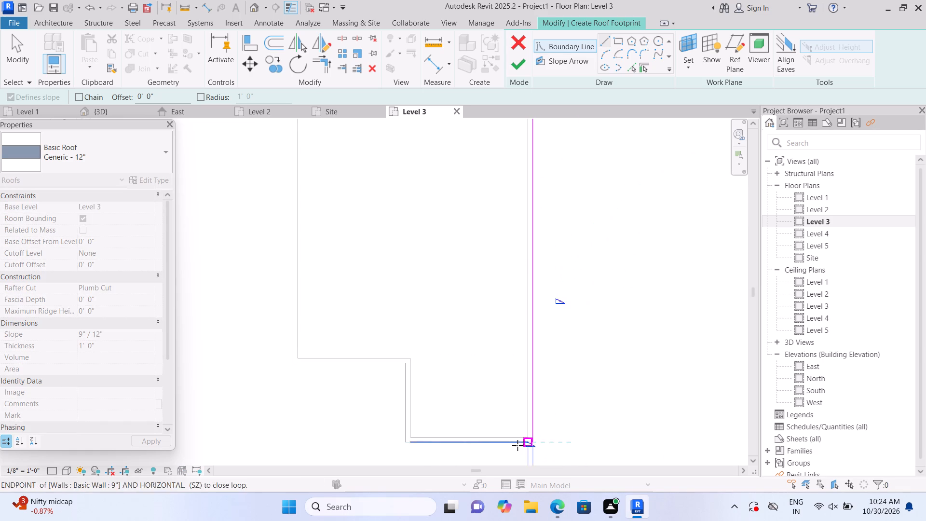
pyautogui.click(406, 444)
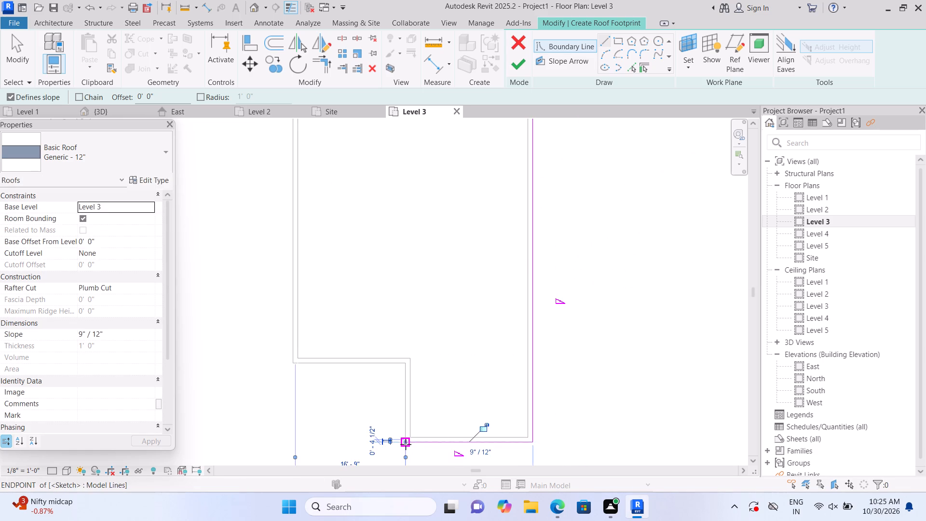
pyautogui.click(406, 444)
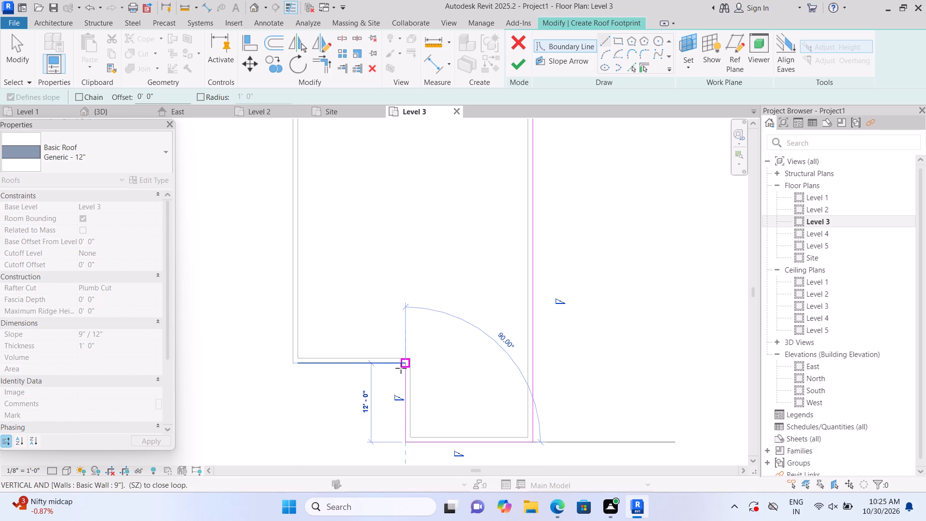
pyautogui.doubleClick(401, 368)
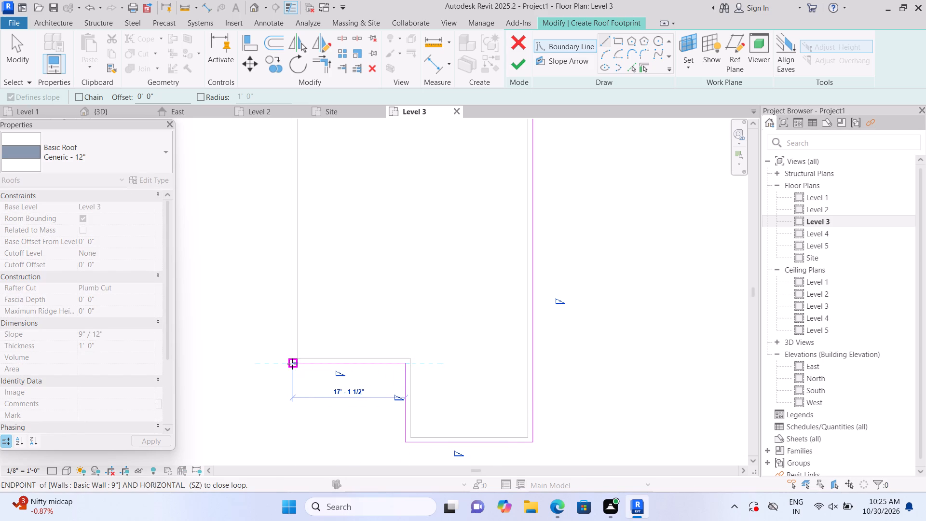
pyautogui.doubleClick(292, 364)
pyautogui.moveTo(289, 239); pyautogui.dragTo(284, 394, button='middle')
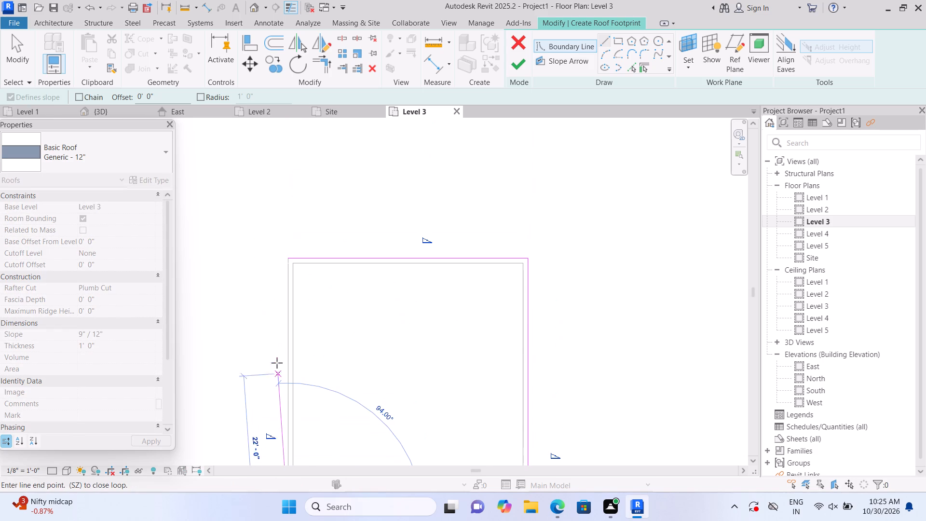
pyautogui.click(293, 260)
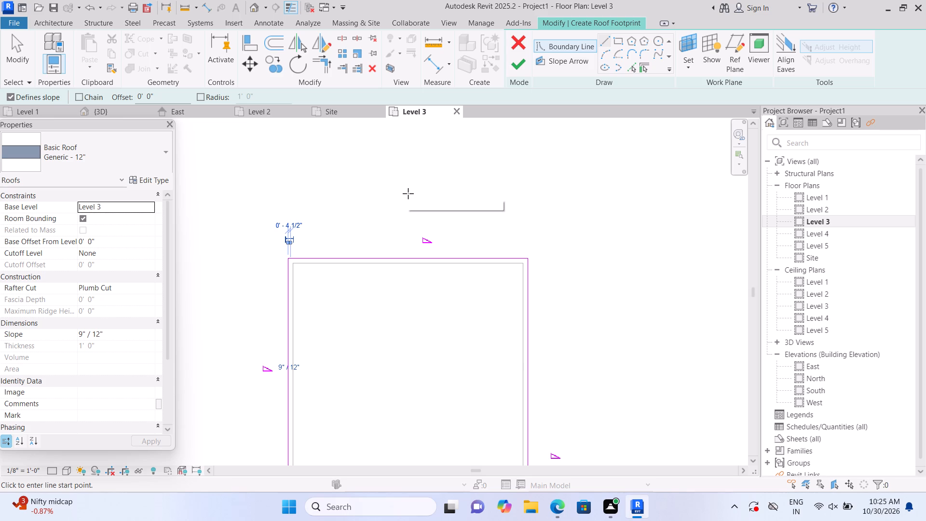
pyautogui.click(511, 67)
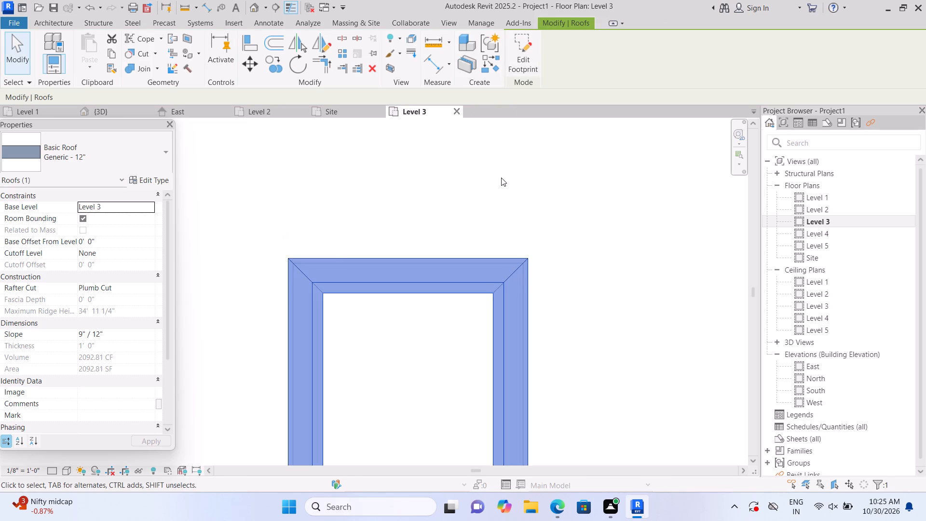
# Set the roof's slope to 0" / 12" in the 3D view.
pyautogui.scroll(-4, 501, 177)
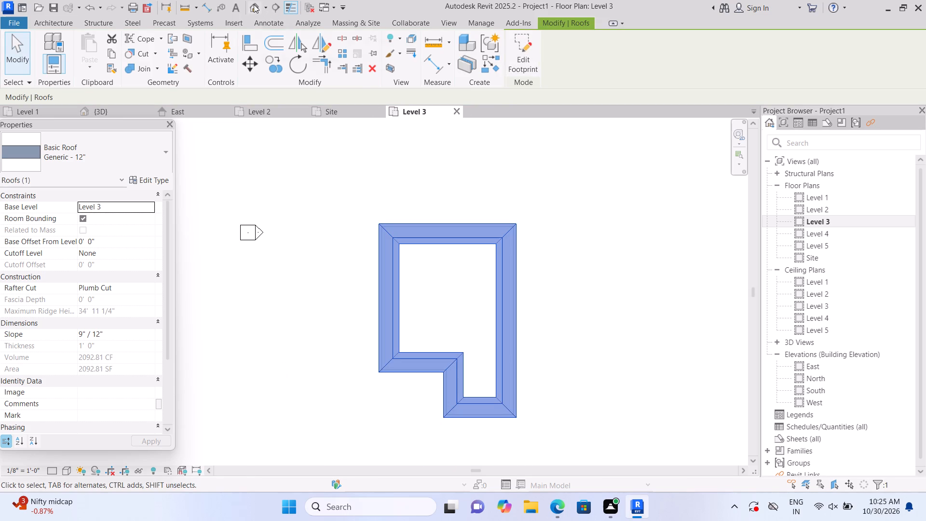
pyautogui.click(254, 4)
pyautogui.moveTo(268, 259); pyautogui.dragTo(263, 314, button='middle')
pyautogui.middleClick(263, 314)
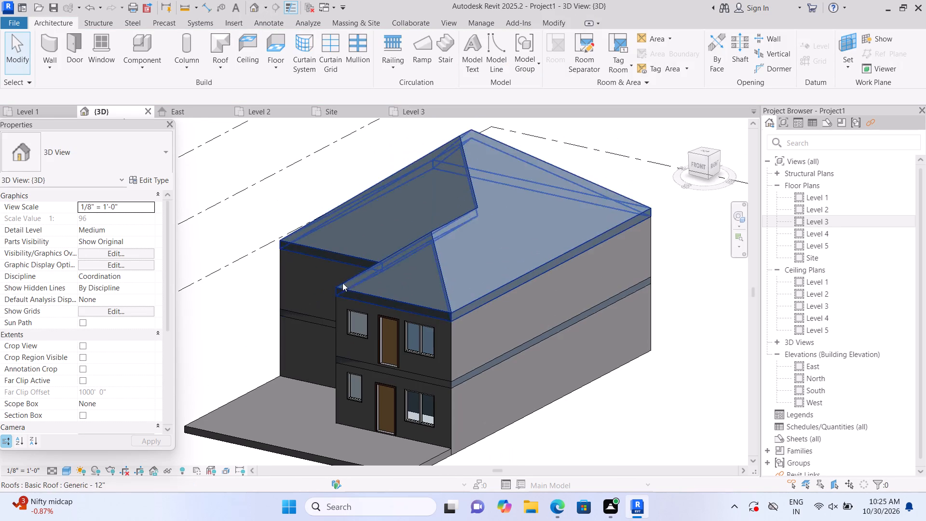
pyautogui.click(389, 262)
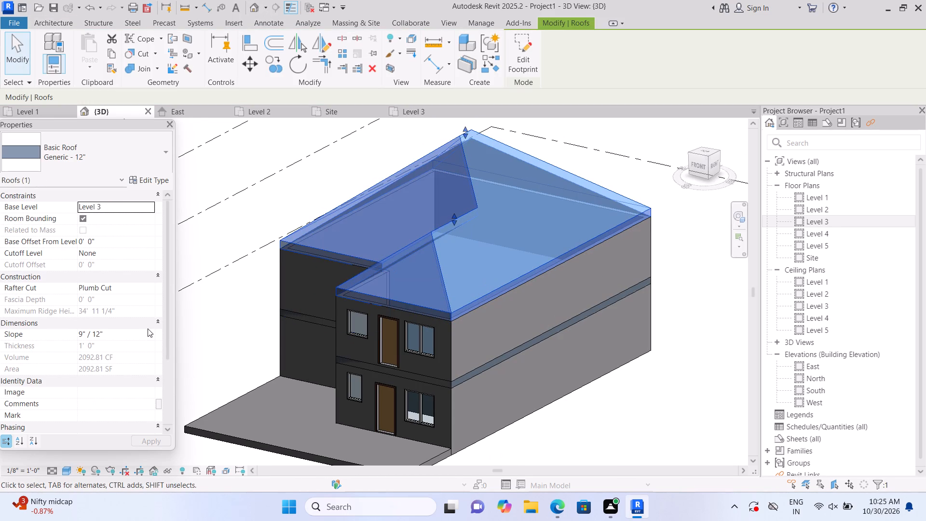
pyautogui.click(141, 334)
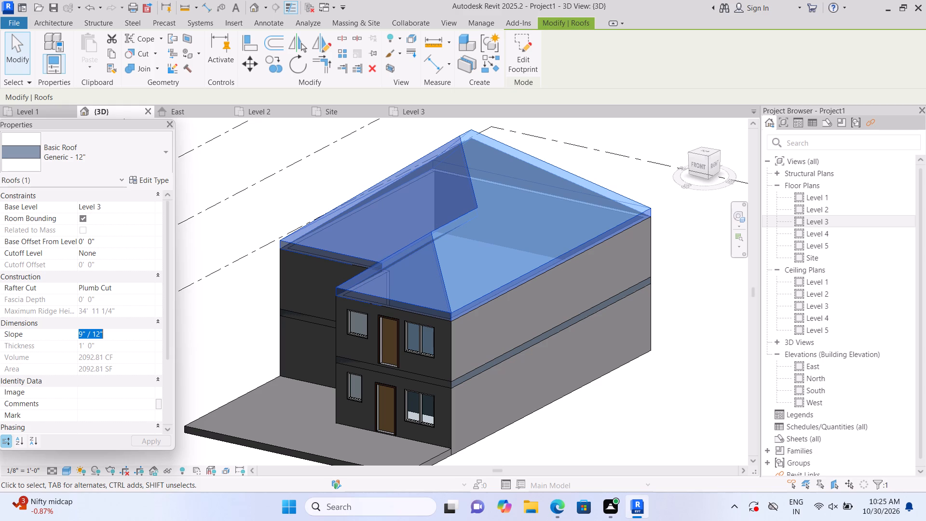
pyautogui.click(143, 337)
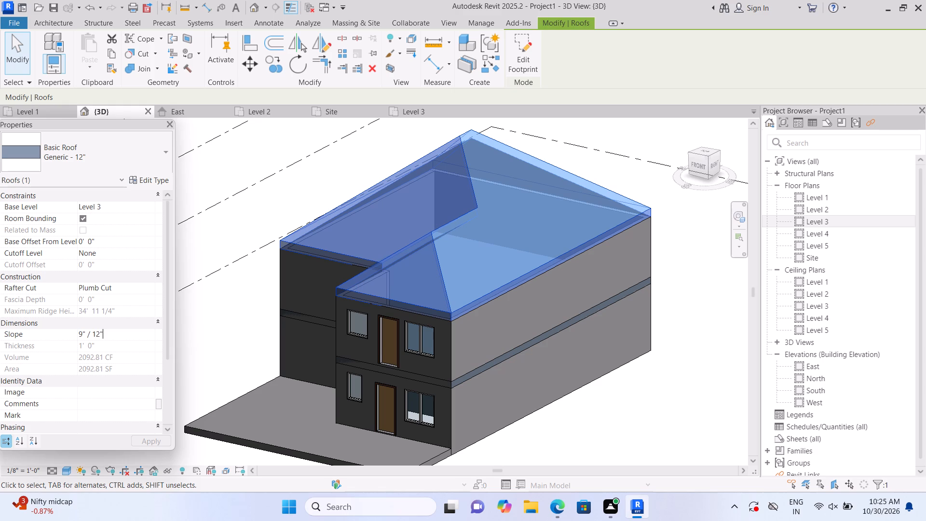
pyautogui.press('BackSpace')
pyautogui.press('BackSpace')
pyautogui.press('BackSpace')
pyautogui.press('BackSpace')
pyautogui.press('BackSpace')
pyautogui.press('BackSpace')
pyautogui.press('BackSpace')
pyautogui.press('BackSpace')
pyautogui.press('BackSpace')
pyautogui.press('0')
pyautogui.press('Return')
pyautogui.click(208, 343)
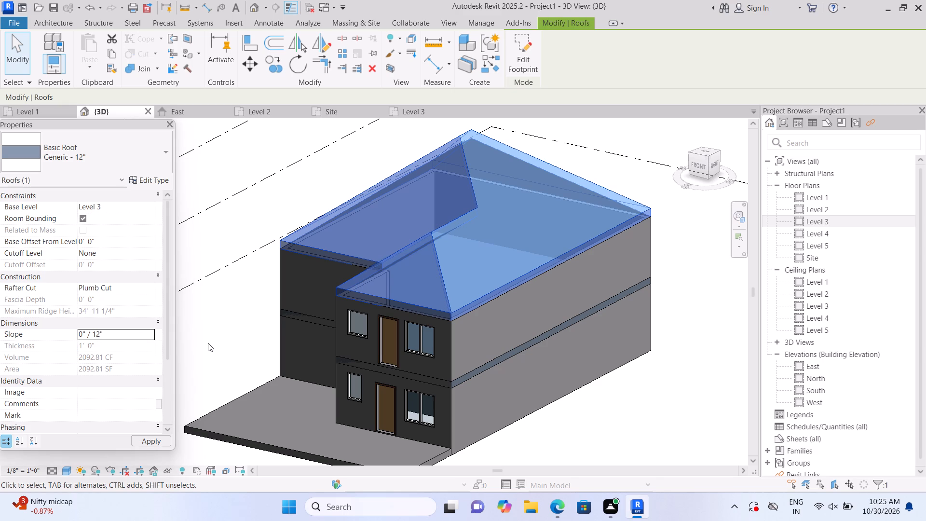
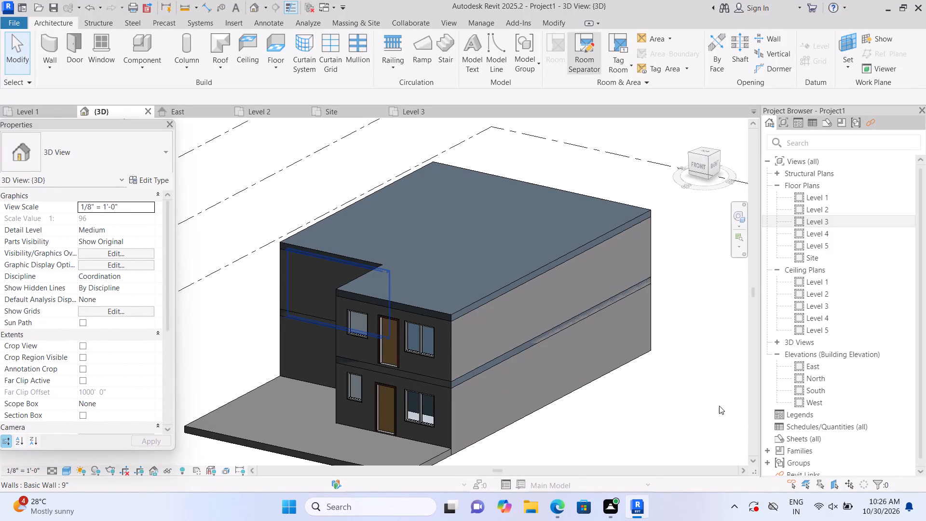
# Examine the two-storey building and its flat roof from the front and left sides in the 3D view.
pyautogui.moveTo(707, 400); pyautogui.dragTo(705, 352, button='middle')
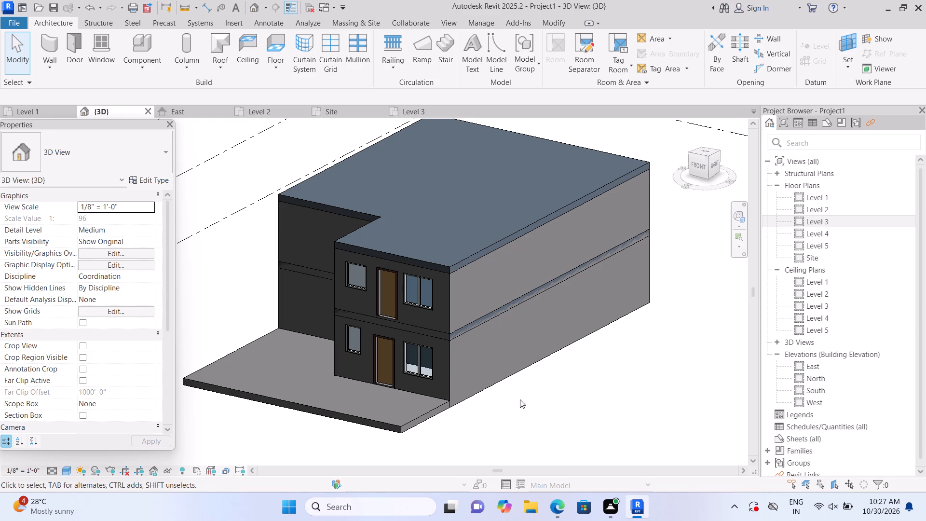
pyautogui.keyDown('shift'); pyautogui.moveTo(512, 399); pyautogui.dragTo(551, 413, button='middle'); pyautogui.keyUp('shift')
pyautogui.keyDown('shift'); pyautogui.moveTo(468, 408); pyautogui.dragTo(587, 416, button='middle'); pyautogui.keyUp('shift')
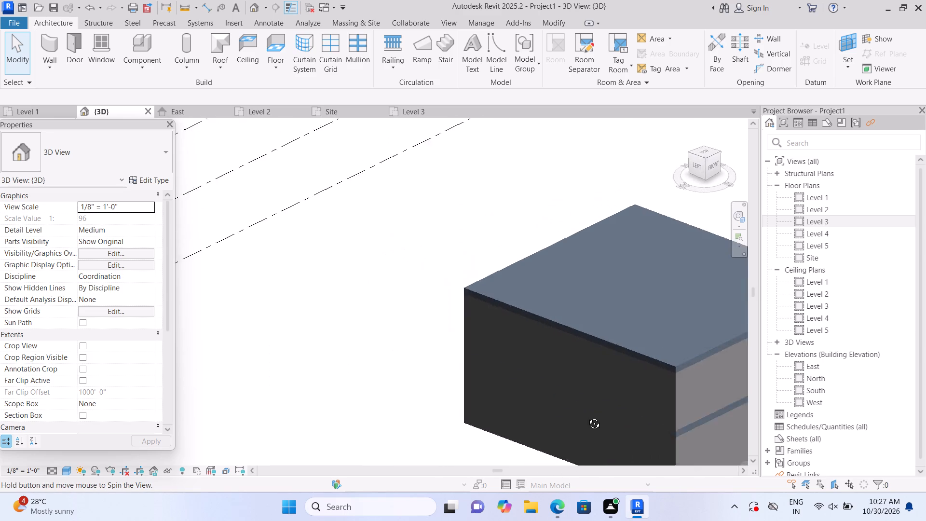
pyautogui.keyDown('shift'); pyautogui.moveTo(587, 416); pyautogui.dragTo(604, 413, button='middle'); pyautogui.keyUp('shift')
pyautogui.moveTo(601, 409); pyautogui.dragTo(414, 322, button='middle')
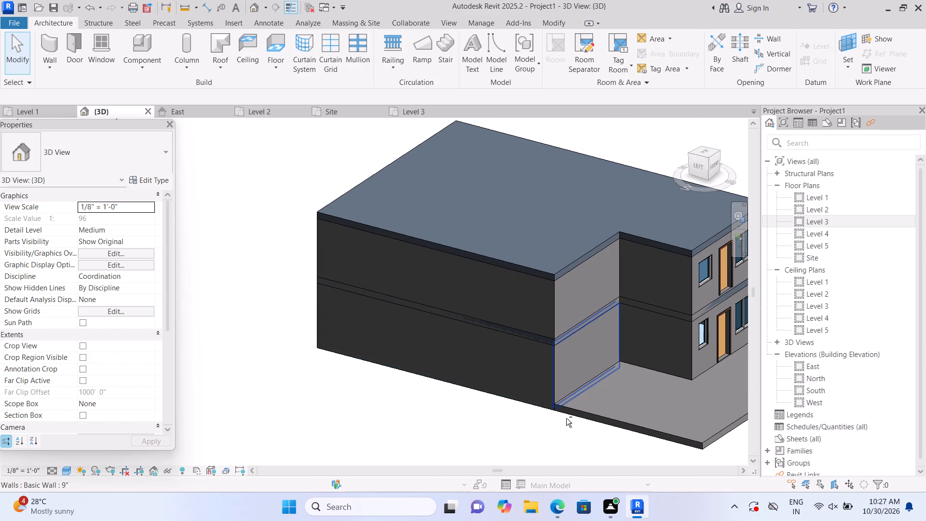
pyautogui.scroll(1, 565, 419)
pyautogui.keyDown('shift'); pyautogui.moveTo(565, 419); pyautogui.dragTo(523, 420, button='middle'); pyautogui.keyUp('shift')
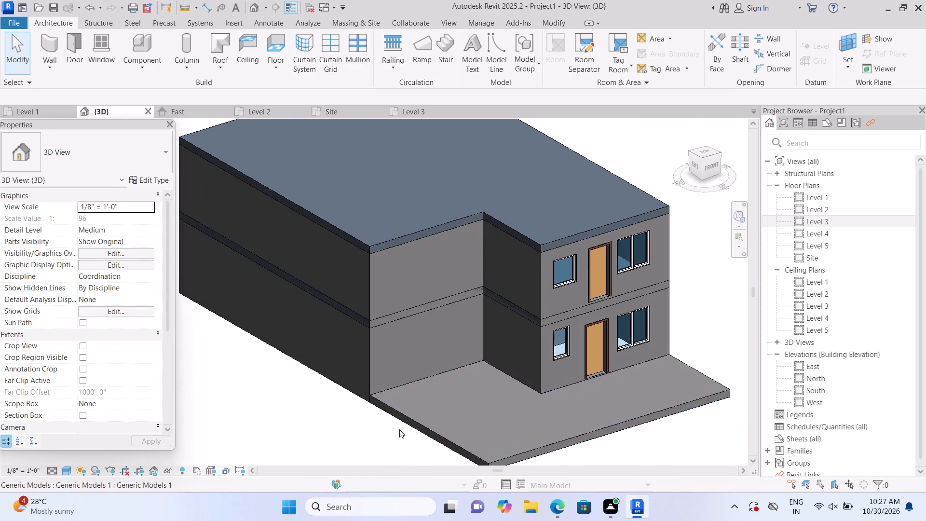
pyautogui.scroll(-1, 399, 430)
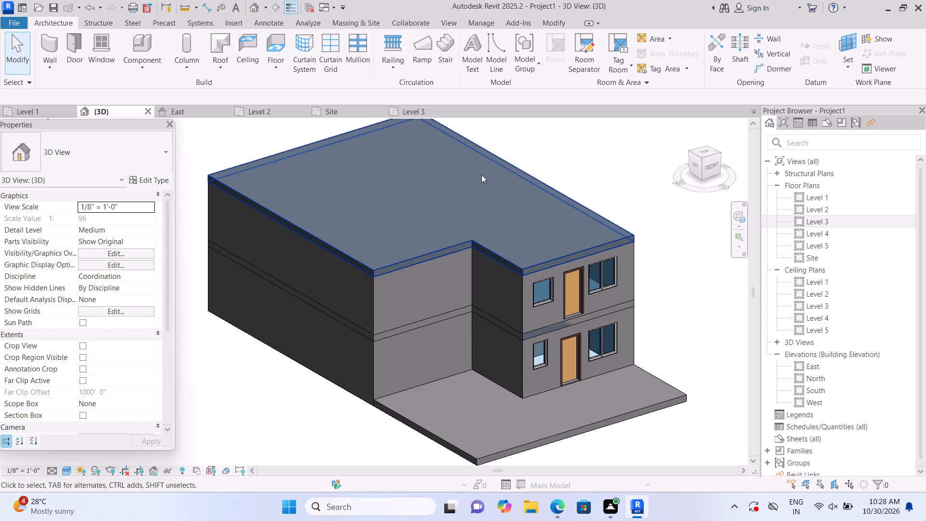
pyautogui.moveTo(541, 158); pyautogui.dragTo(521, 190, button='middle')
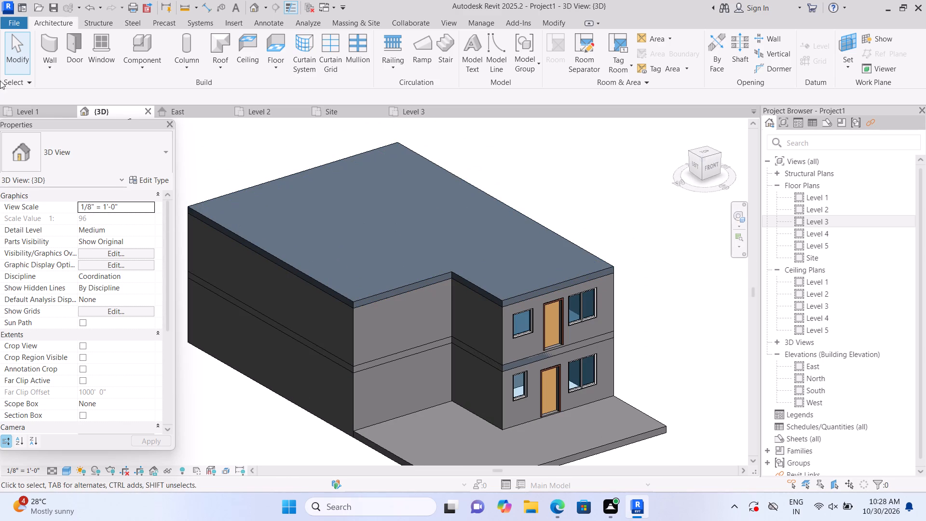
# Create an in-place component in the Generic Models category, keeping the name Generic Models 2.
pyautogui.click(147, 68)
pyautogui.click(151, 111)
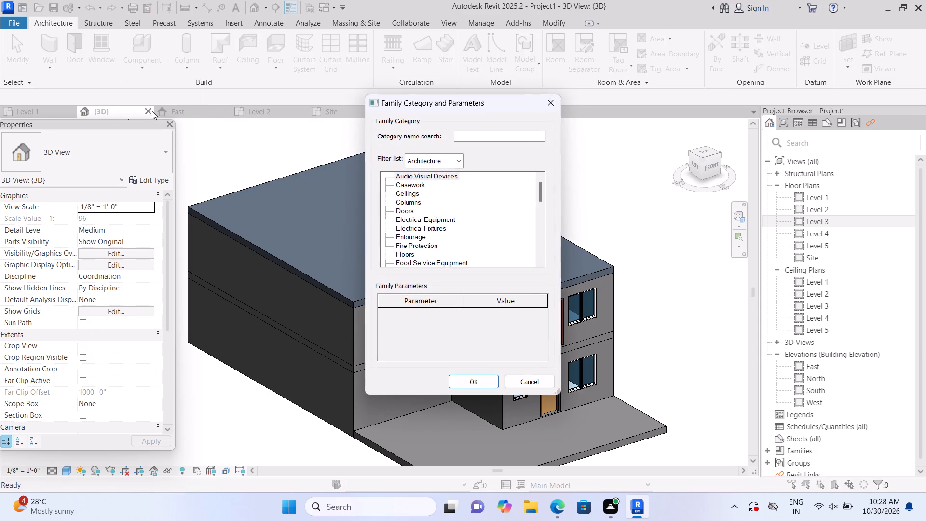
pyautogui.scroll(-3, 450, 215)
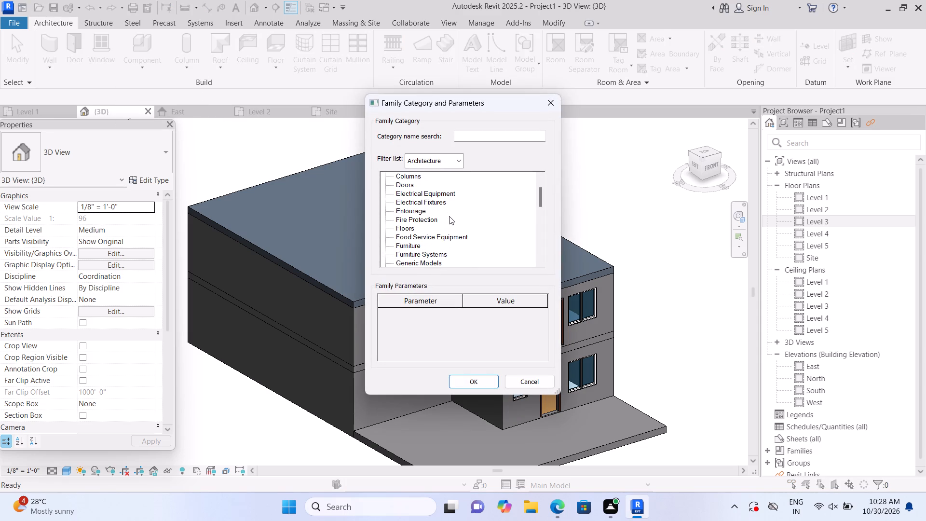
pyautogui.scroll(-1, 449, 216)
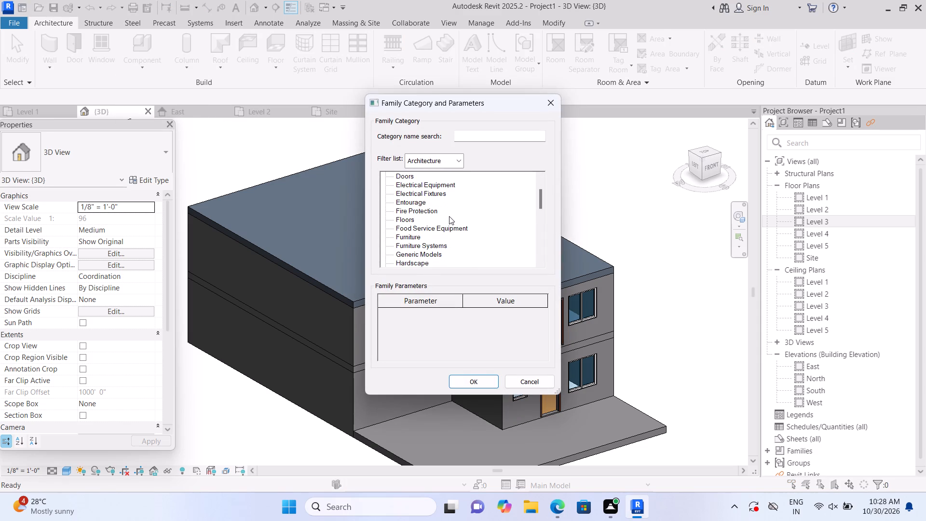
pyautogui.click(436, 256)
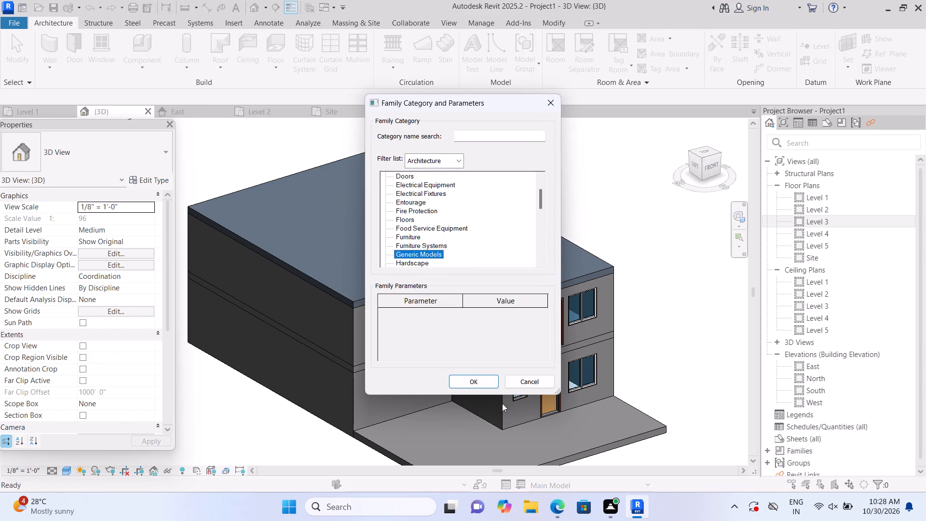
pyautogui.click(491, 382)
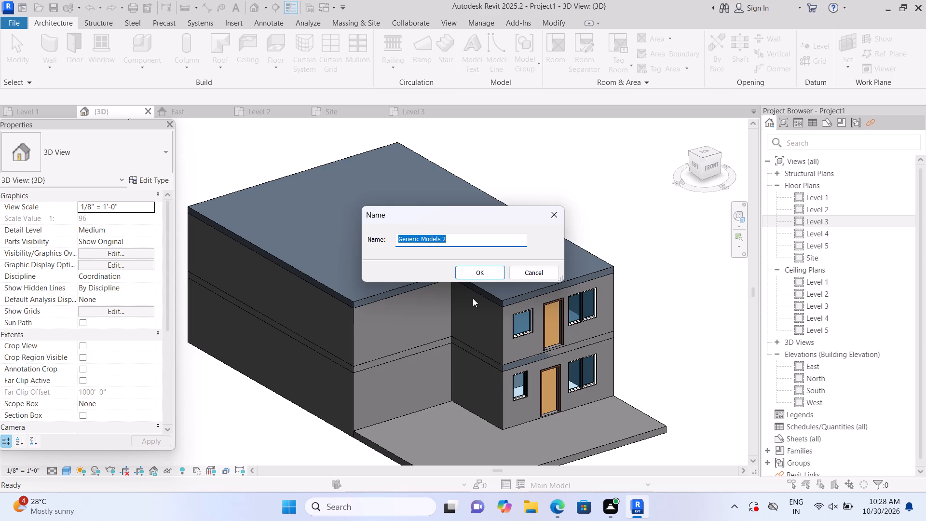
pyautogui.click(470, 272)
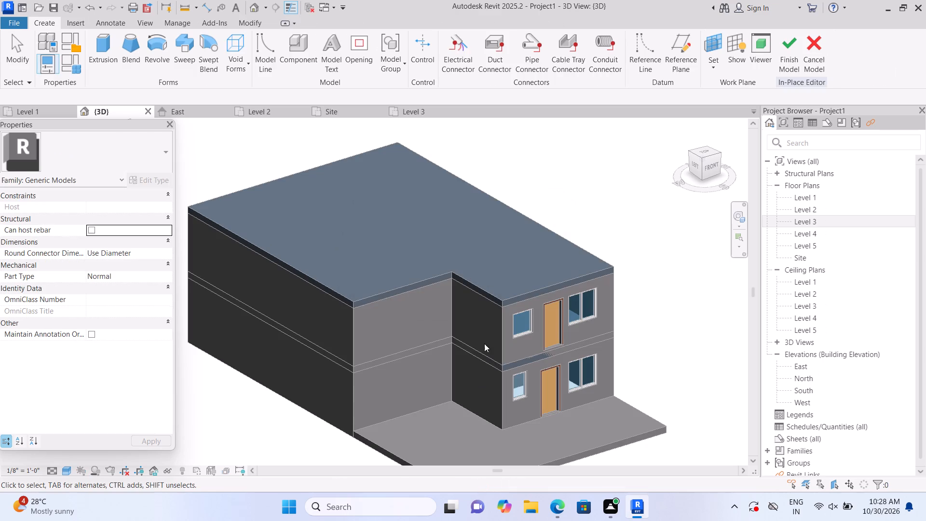
# On the roof's top face, extrude a rectangle about 17'-1 1/2" by 12' from the step's inner corner along the recessed front edge, 1'-0" deep.
pyautogui.click(106, 46)
pyautogui.click(629, 63)
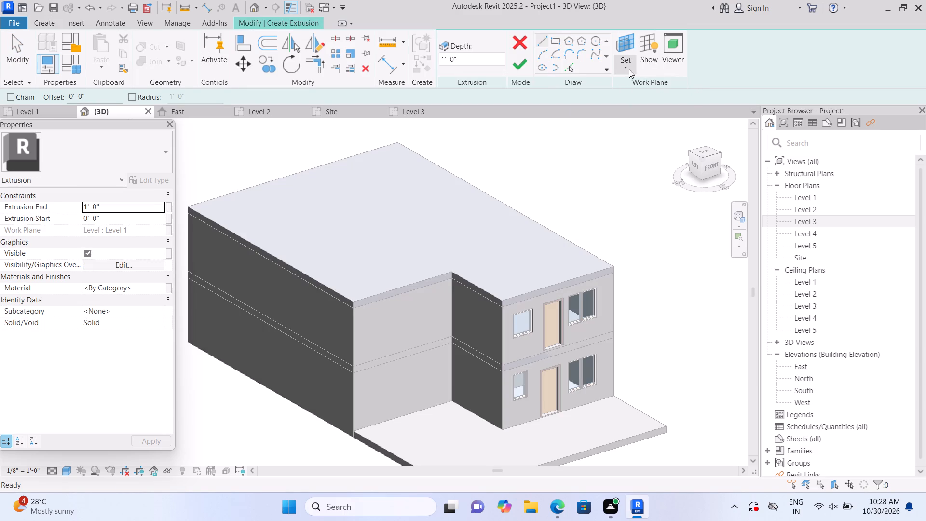
pyautogui.click(633, 104)
pyautogui.click(408, 245)
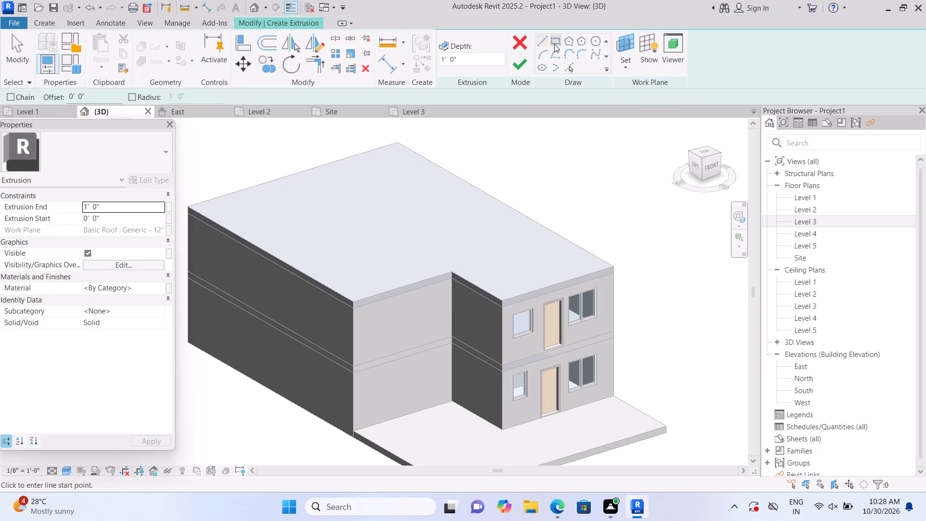
pyautogui.click(554, 44)
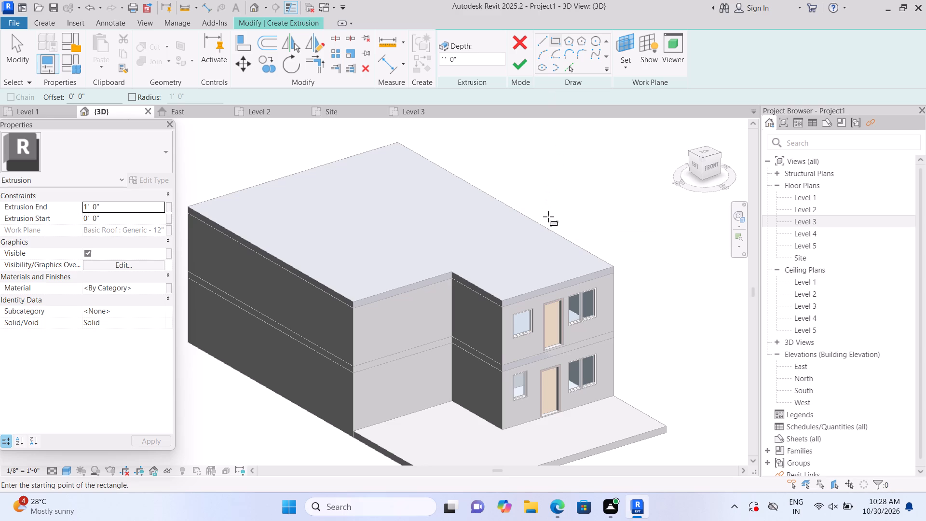
pyautogui.moveTo(602, 241); pyautogui.dragTo(643, 266, button='middle')
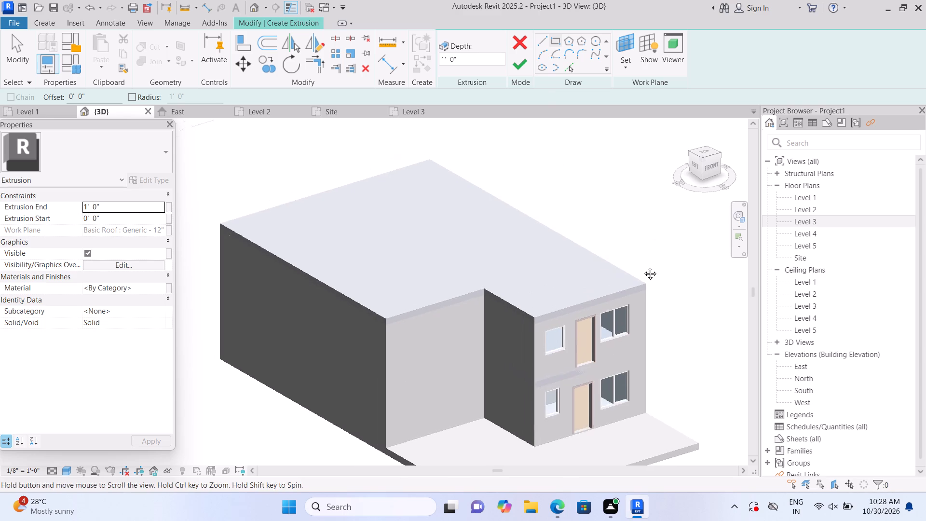
pyautogui.moveTo(643, 266); pyautogui.dragTo(644, 267, button='middle')
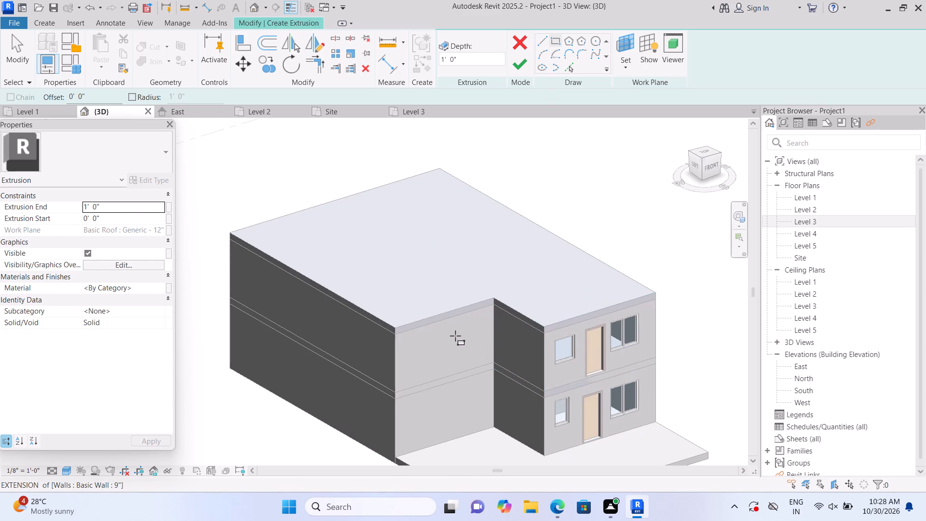
pyautogui.scroll(3, 448, 336)
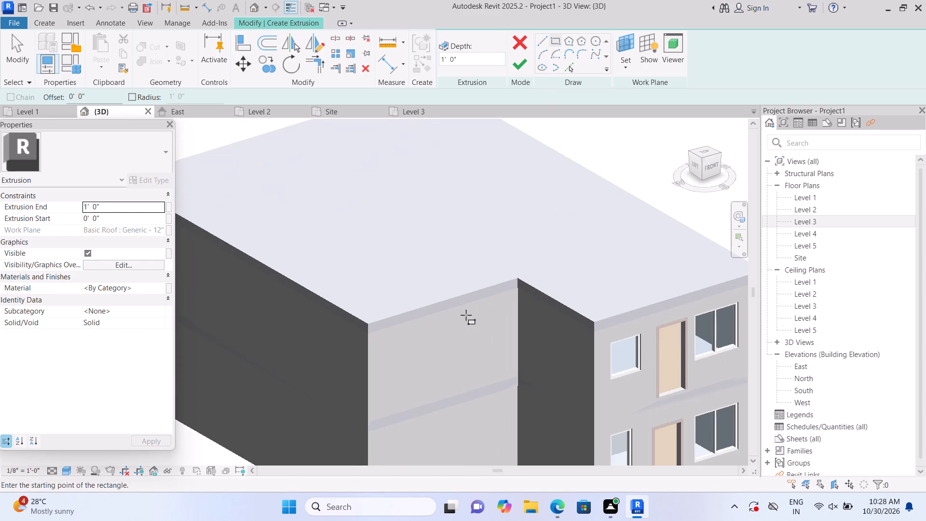
pyautogui.scroll(2, 517, 274)
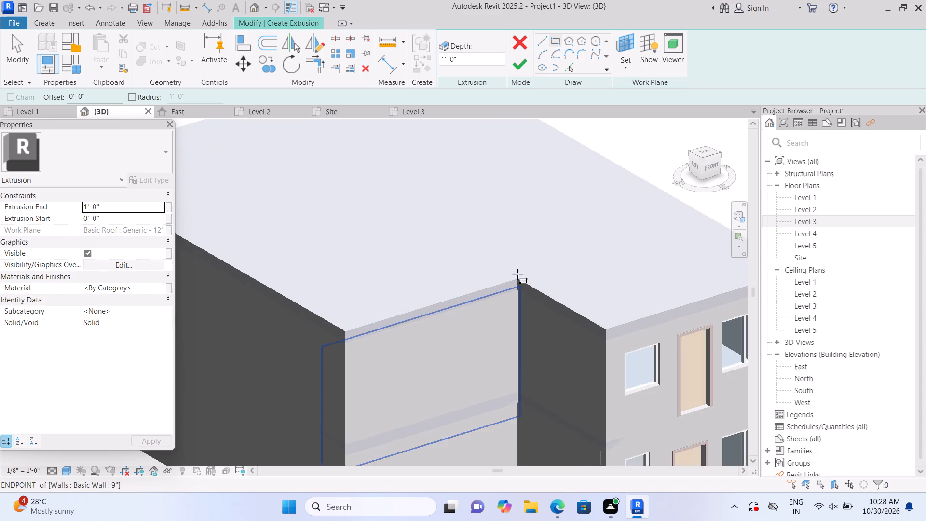
pyautogui.click(517, 278)
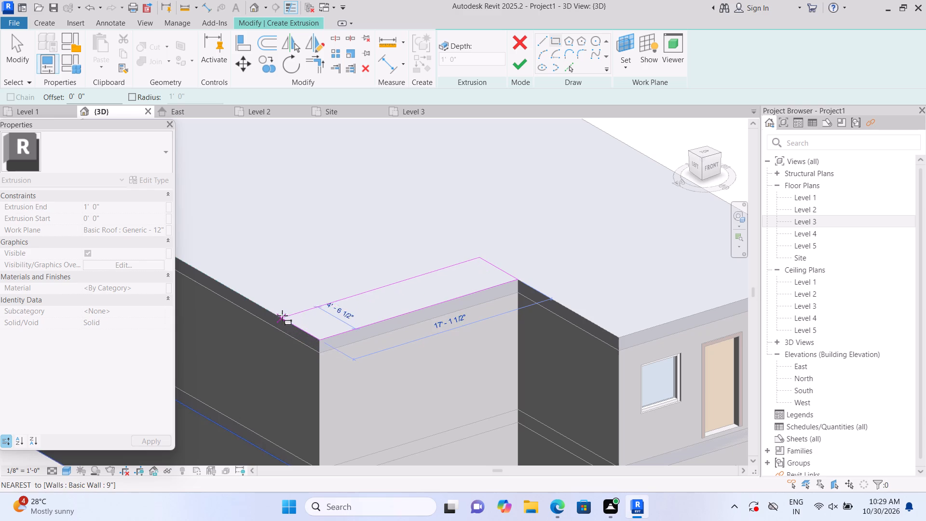
pyautogui.click(215, 283)
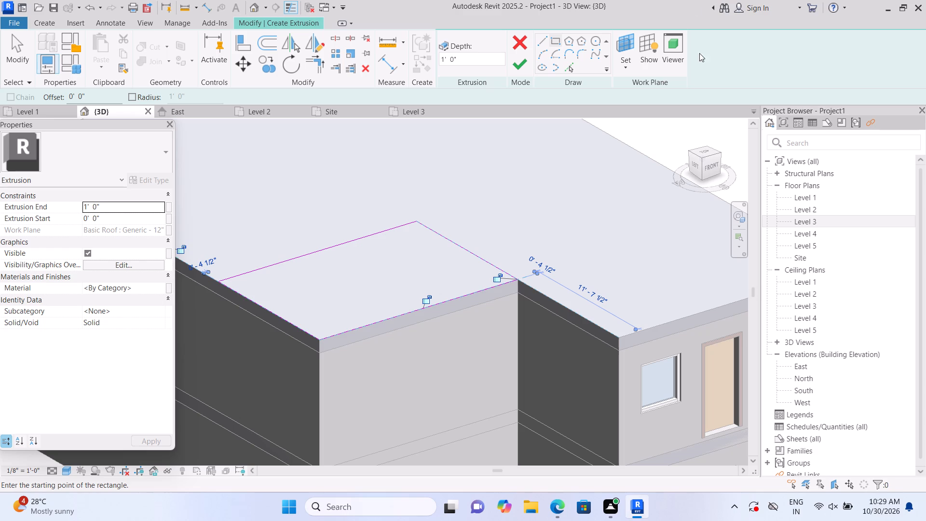
pyautogui.click(519, 66)
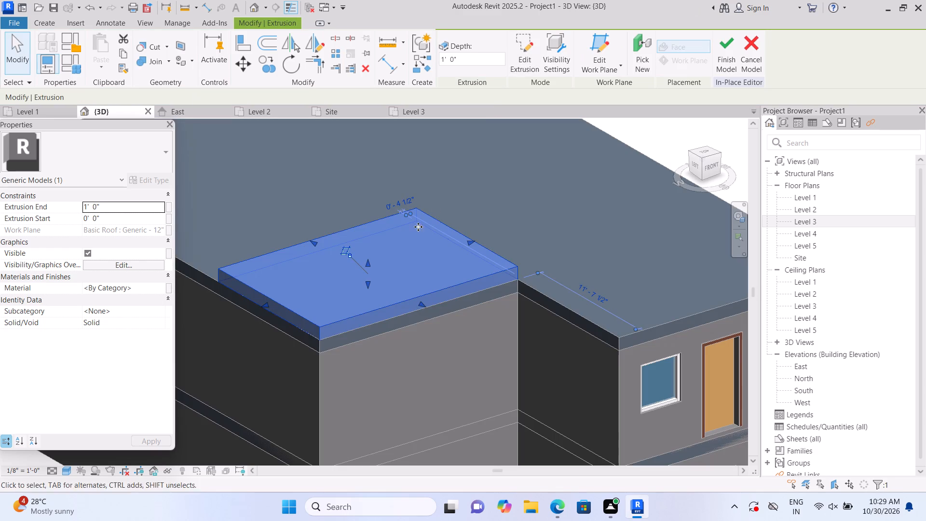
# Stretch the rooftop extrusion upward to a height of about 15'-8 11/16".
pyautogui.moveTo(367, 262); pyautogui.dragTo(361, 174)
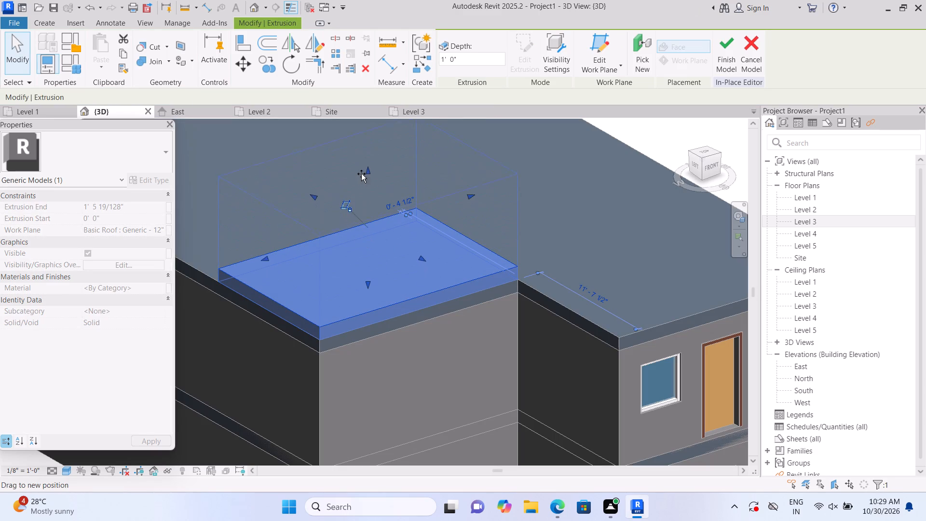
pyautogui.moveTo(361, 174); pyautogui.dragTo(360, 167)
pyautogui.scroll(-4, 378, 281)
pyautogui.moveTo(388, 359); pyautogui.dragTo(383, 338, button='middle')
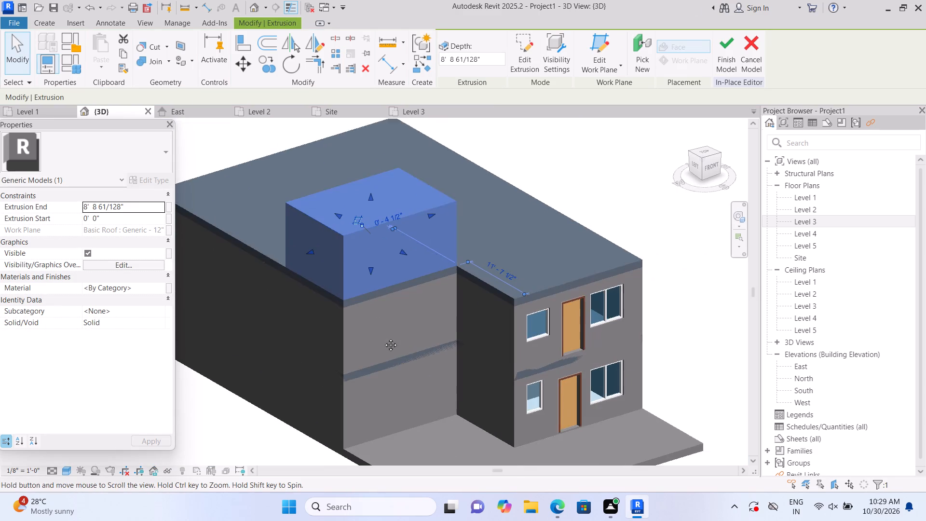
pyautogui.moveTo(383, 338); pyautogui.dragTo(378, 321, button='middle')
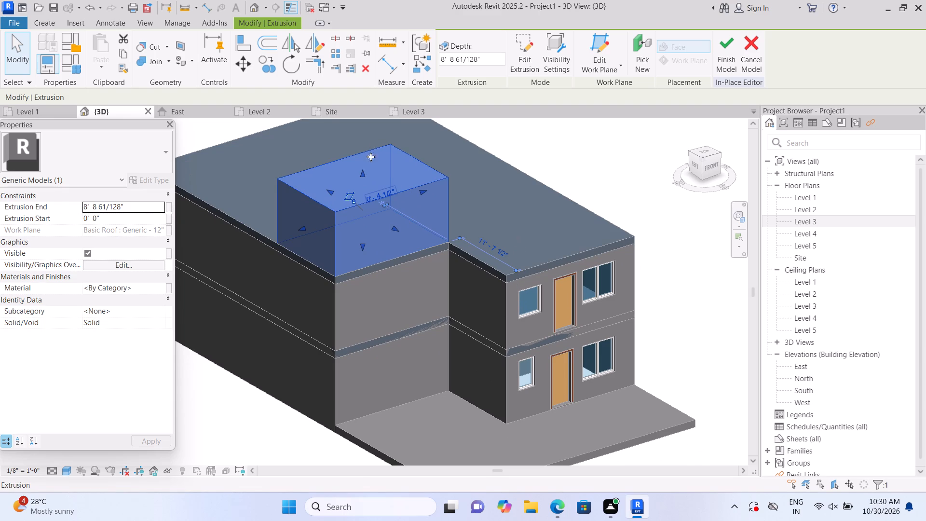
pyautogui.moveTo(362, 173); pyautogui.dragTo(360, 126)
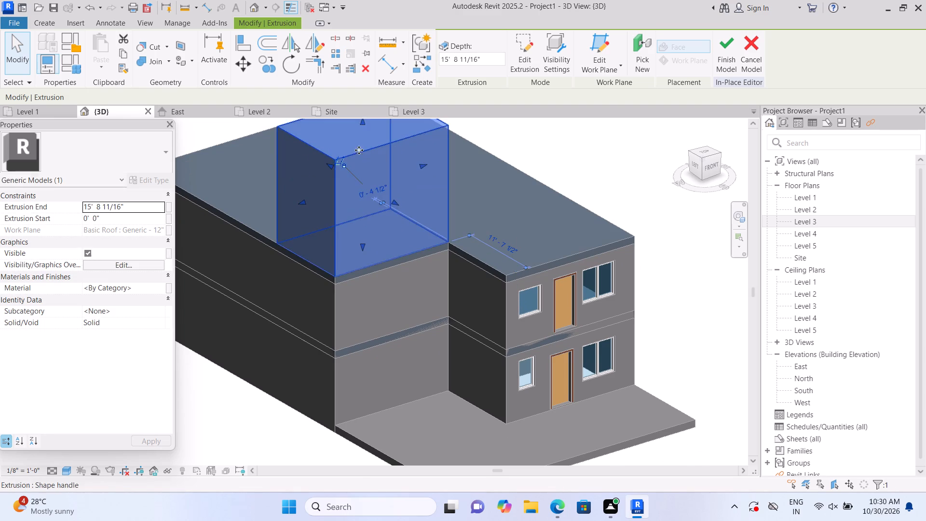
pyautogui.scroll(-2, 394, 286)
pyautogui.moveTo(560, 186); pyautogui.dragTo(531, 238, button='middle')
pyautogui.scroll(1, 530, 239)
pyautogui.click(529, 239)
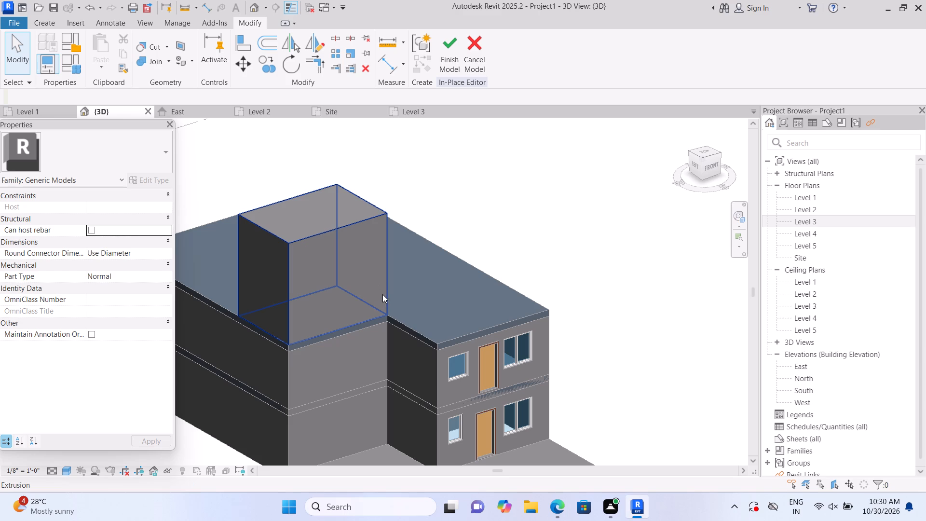
# Adjust the top of the rooftop extrusion to a height of about 15'-0 5/8".
pyautogui.scroll(-1, 372, 370)
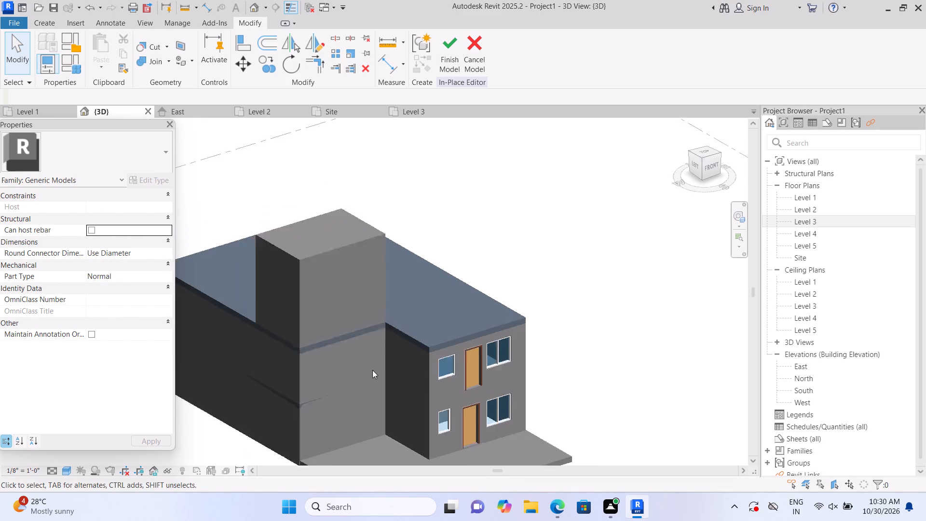
pyautogui.scroll(-1, 372, 370)
pyautogui.moveTo(367, 403); pyautogui.dragTo(382, 357, button='middle')
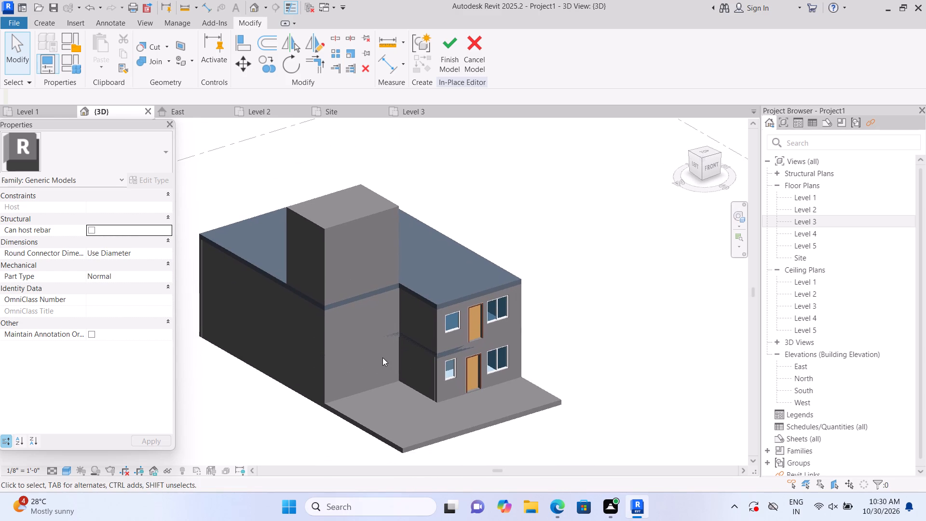
pyautogui.click(369, 238)
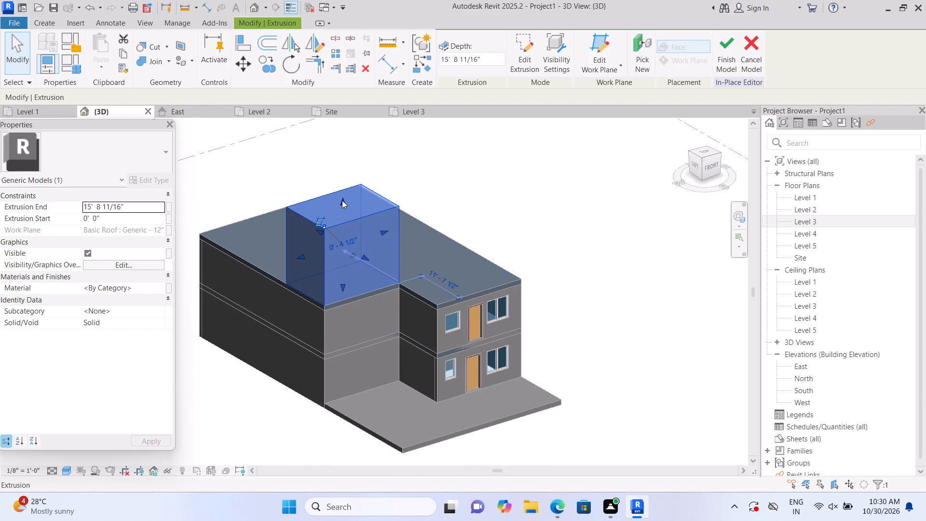
pyautogui.click(340, 199)
pyautogui.click(428, 184)
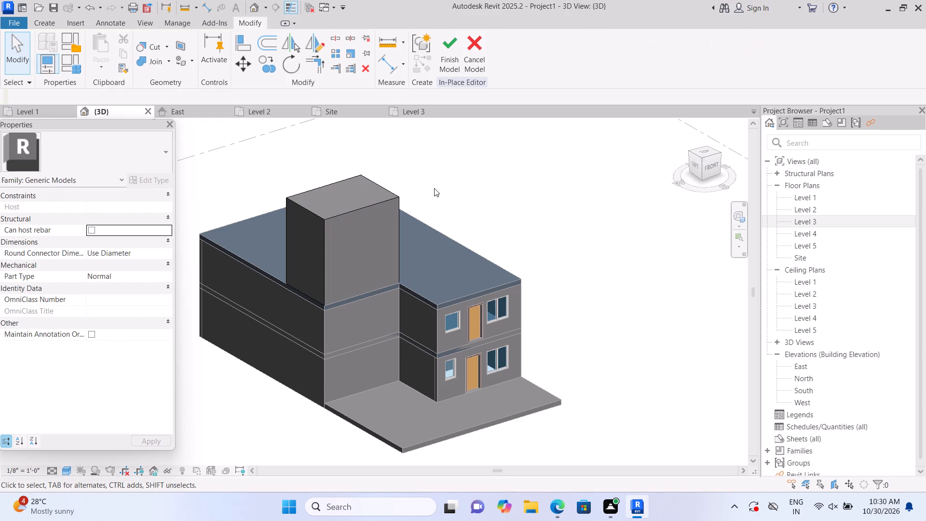
pyautogui.click(345, 212)
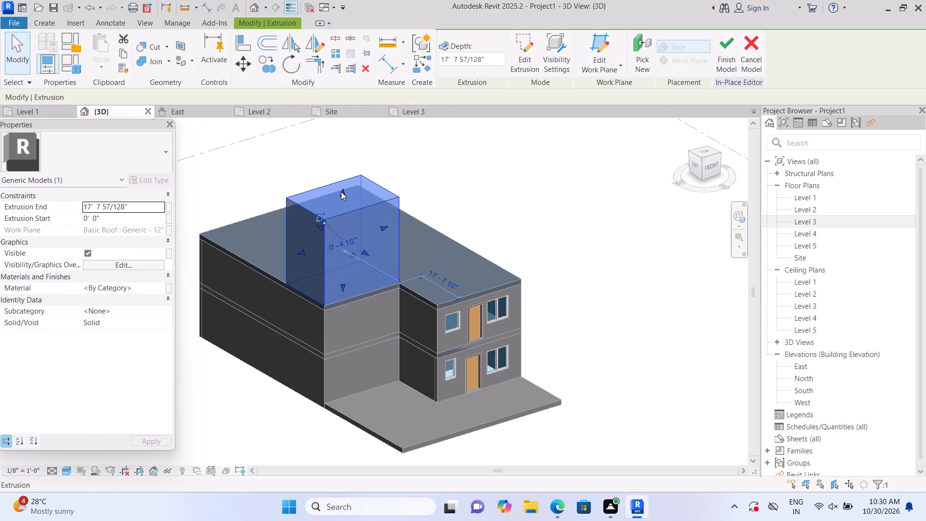
pyautogui.moveTo(341, 192); pyautogui.dragTo(338, 210)
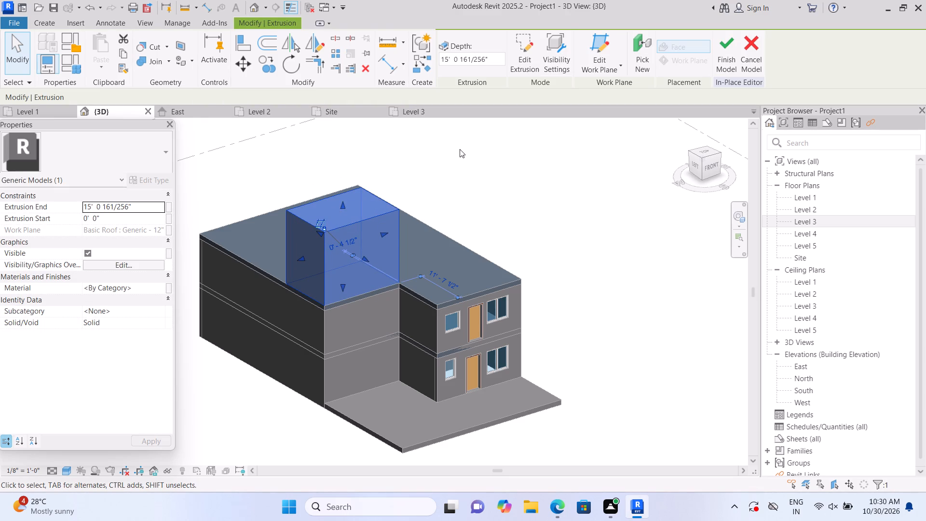
pyautogui.click(462, 171)
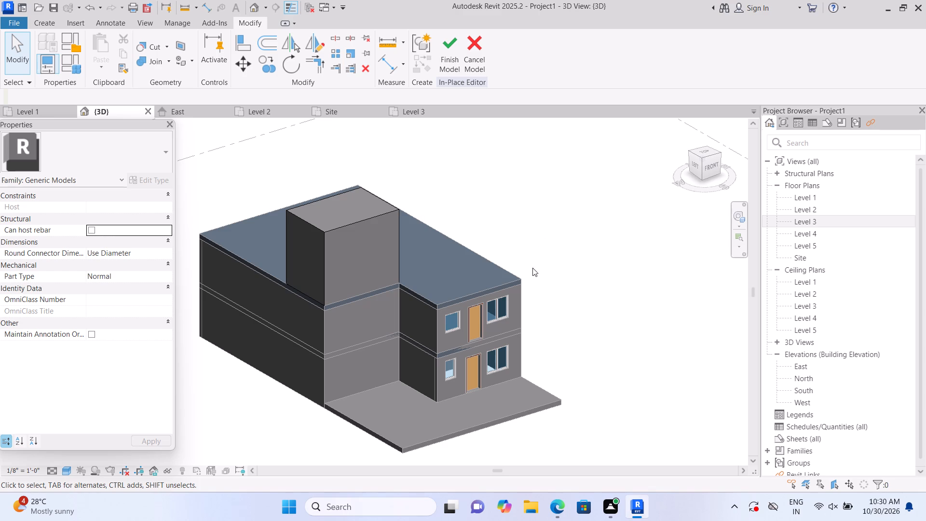
pyautogui.keyDown('shift'); pyautogui.moveTo(587, 315); pyautogui.dragTo(561, 323, button='middle'); pyautogui.keyUp('shift')
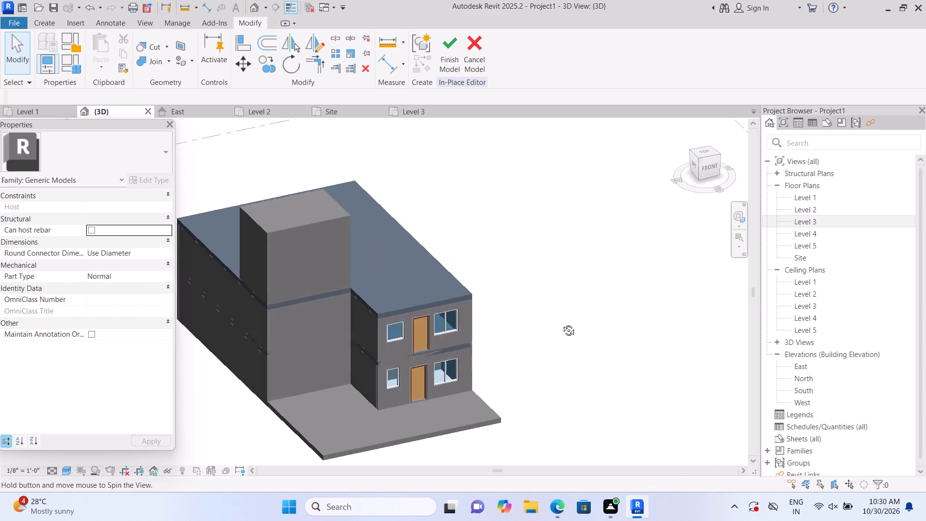
# Start a new solid extrusion and set its work plane to the front face of the rooftop block.
pyautogui.keyDown('shift'); pyautogui.moveTo(561, 323); pyautogui.dragTo(571, 269, button='middle'); pyautogui.keyUp('shift')
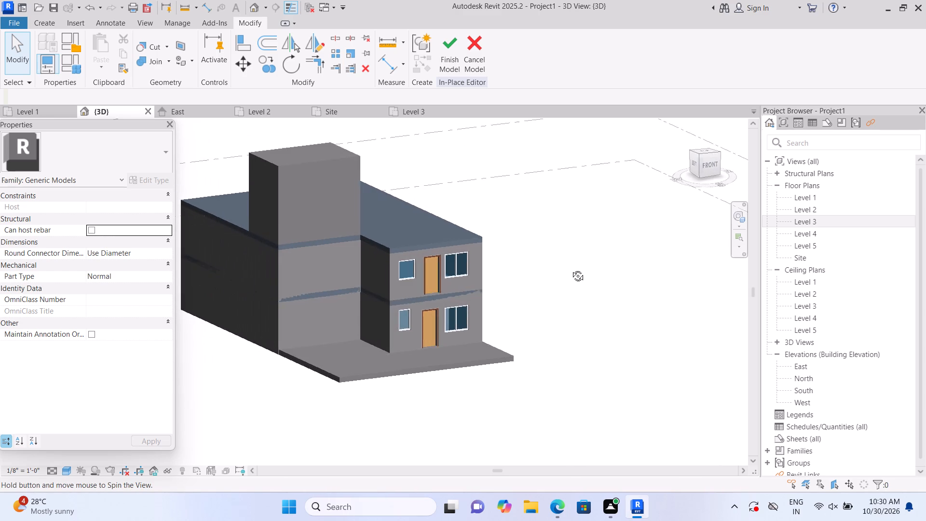
pyautogui.keyDown('shift'); pyautogui.moveTo(571, 269); pyautogui.dragTo(571, 270, button='middle'); pyautogui.keyUp('shift')
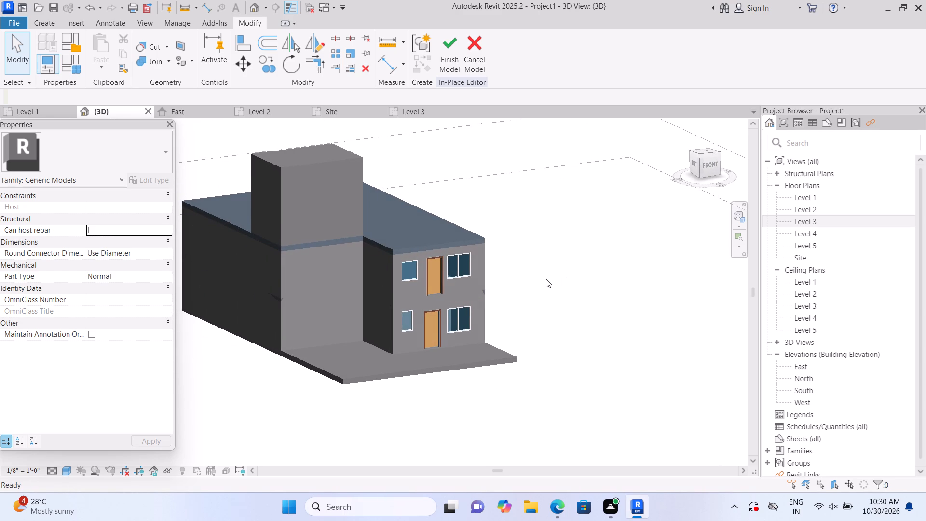
pyautogui.click(47, 22)
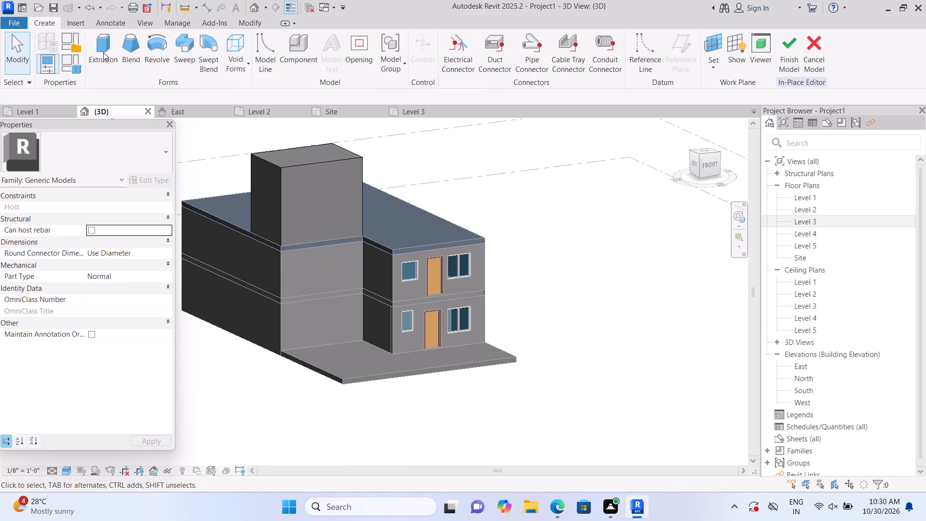
pyautogui.click(103, 52)
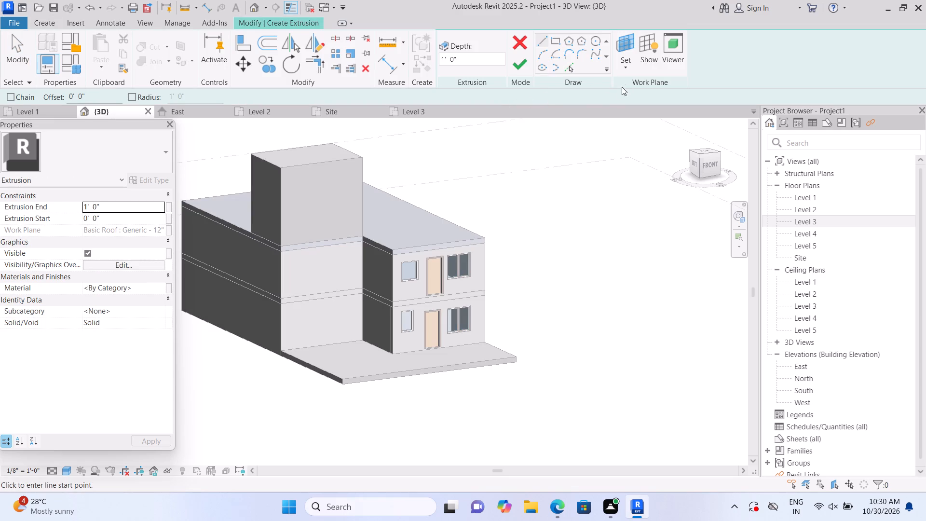
pyautogui.click(626, 67)
pyautogui.click(634, 110)
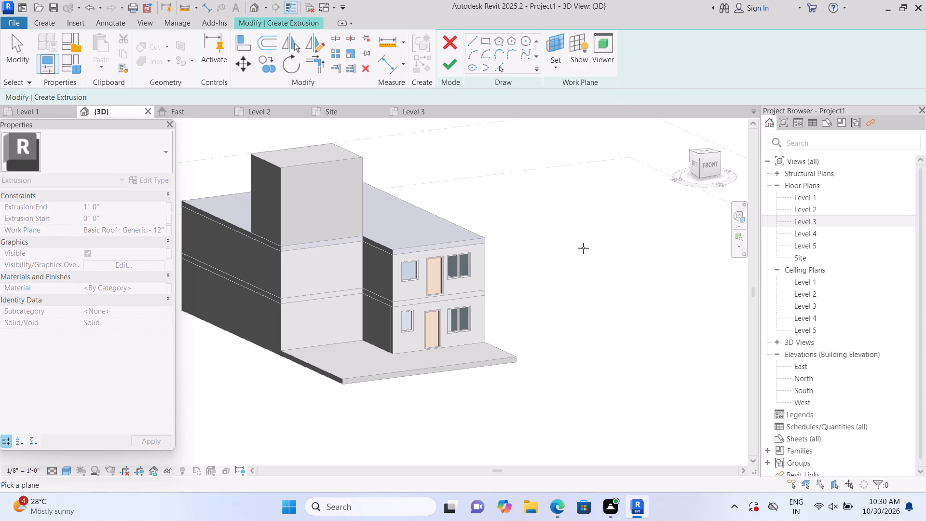
pyautogui.click(558, 69)
pyautogui.click(569, 110)
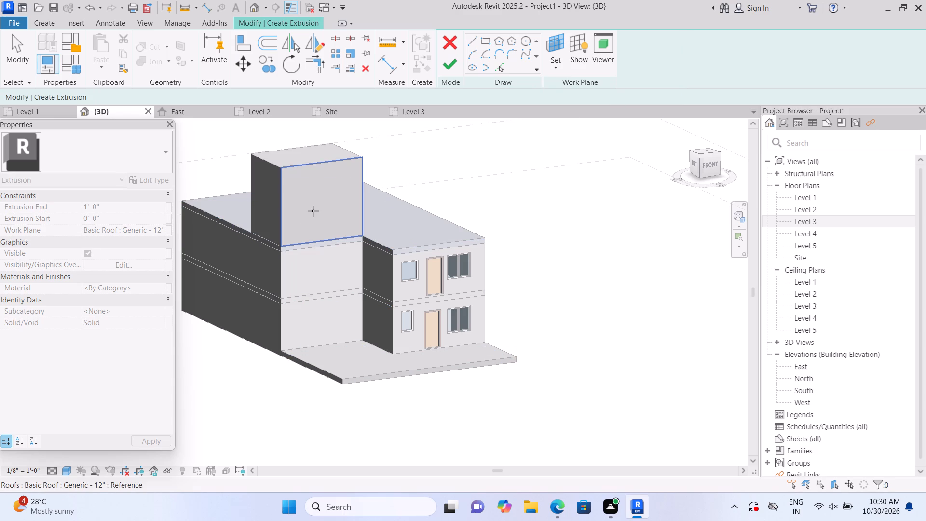
pyautogui.click(308, 212)
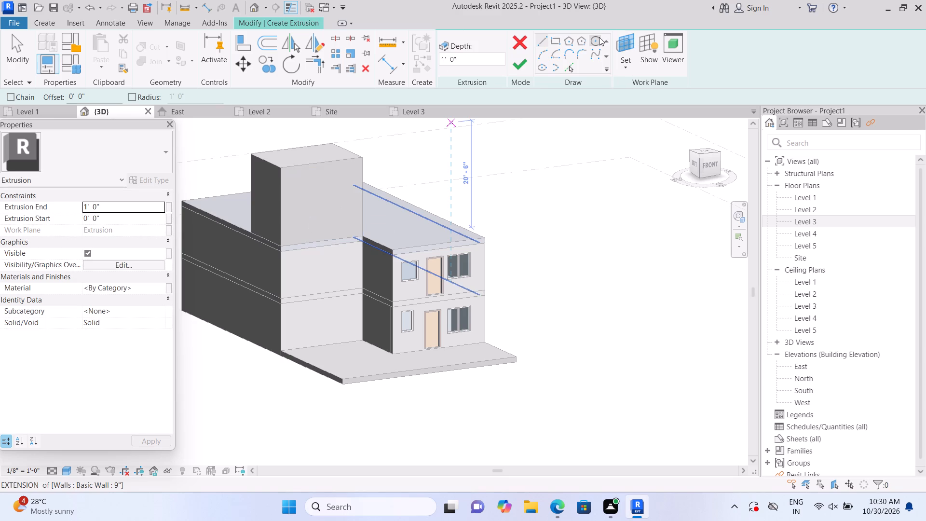
# Sketch a rectangle from the rooftop block's outer top front corner down to the recess's inner corner at the base slab.
pyautogui.click(556, 43)
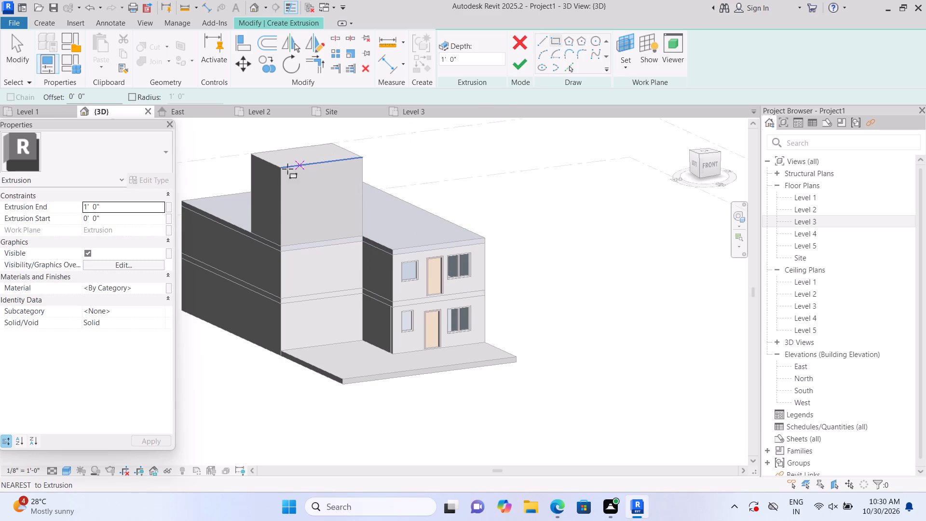
pyautogui.click(276, 170)
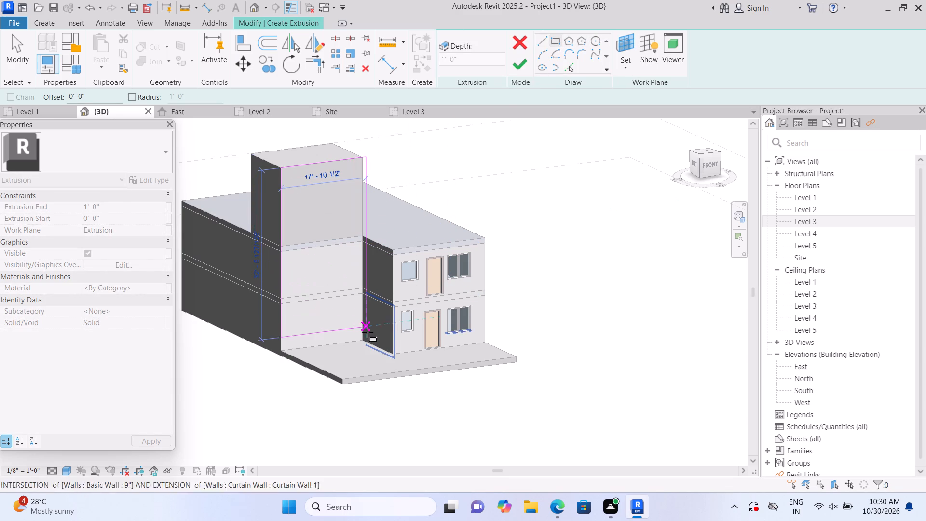
pyautogui.scroll(12, 367, 340)
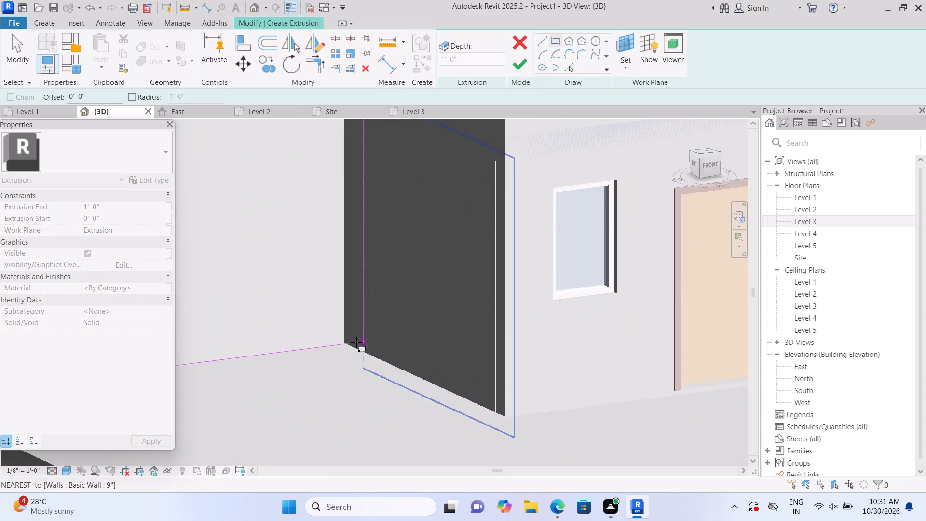
pyautogui.scroll(14, 343, 341)
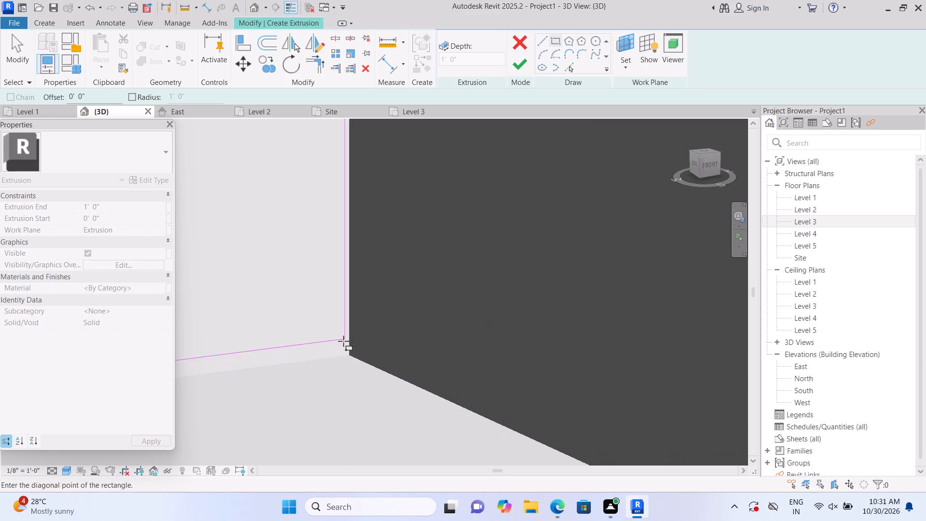
pyautogui.scroll(7, 343, 341)
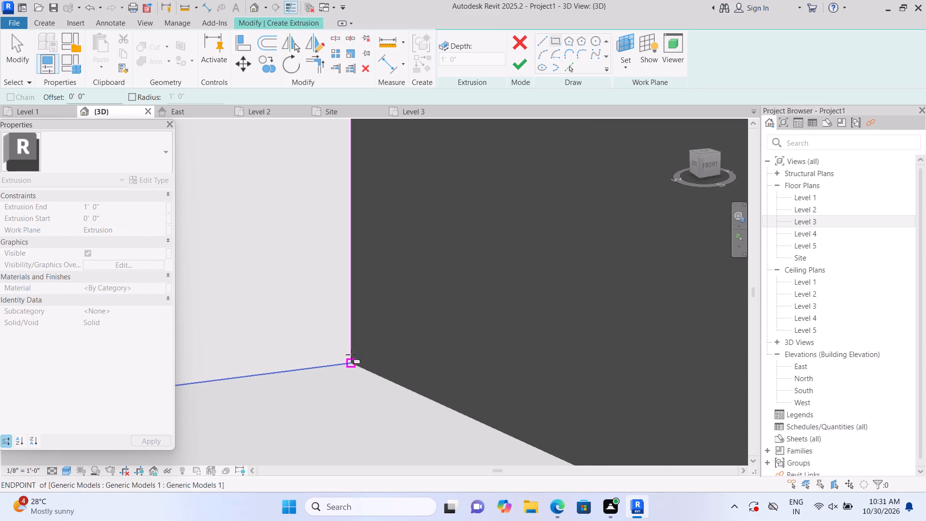
pyautogui.click(351, 355)
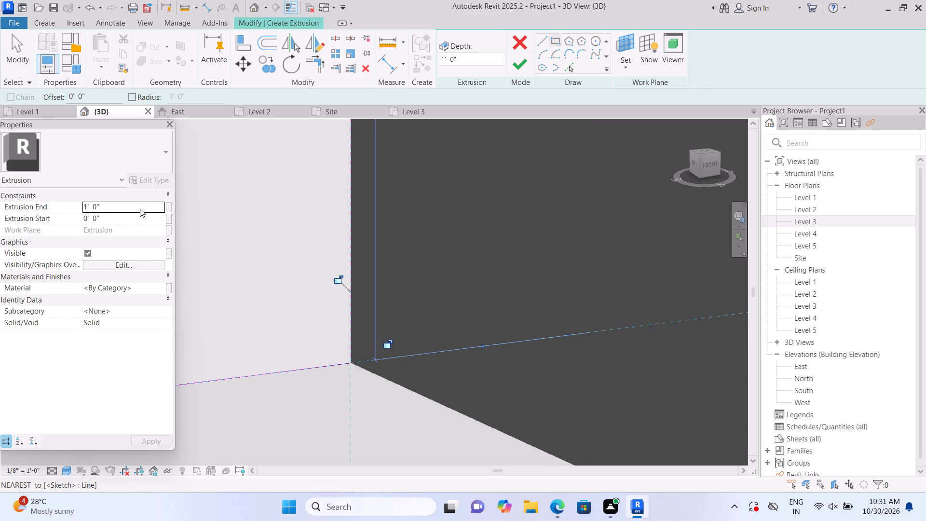
# Set the extrusion end to 3" and finish the panel covering the recessed front wall and rooftop block.
pyautogui.click(140, 208)
pyautogui.press('BackSpace')
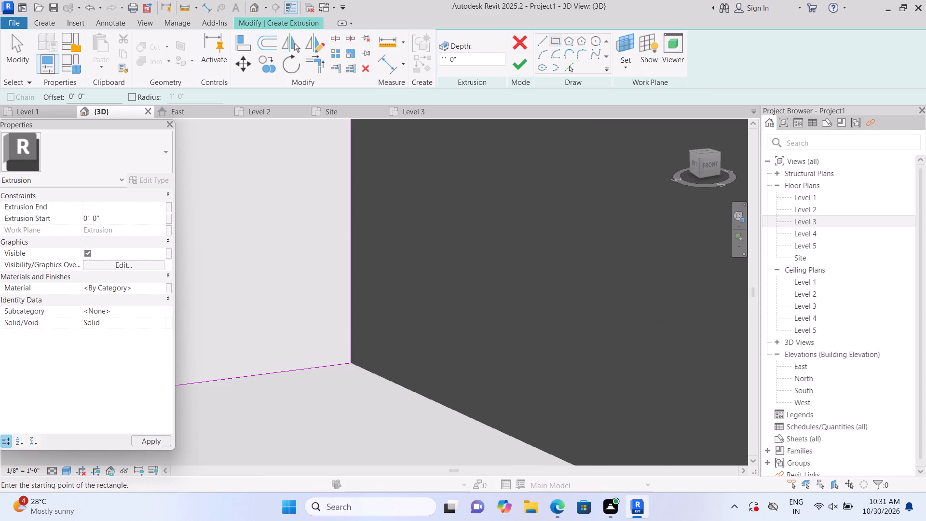
pyautogui.write('3"')
pyautogui.press('Return')
pyautogui.scroll(-5, 243, 261)
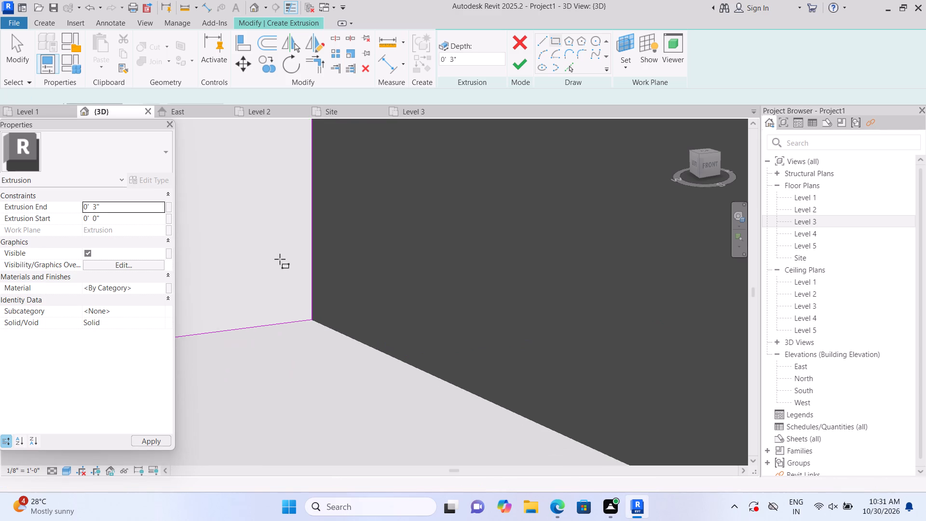
pyautogui.scroll(-20, 280, 259)
pyautogui.scroll(-2, 280, 259)
pyautogui.moveTo(309, 312); pyautogui.dragTo(411, 306, button='middle')
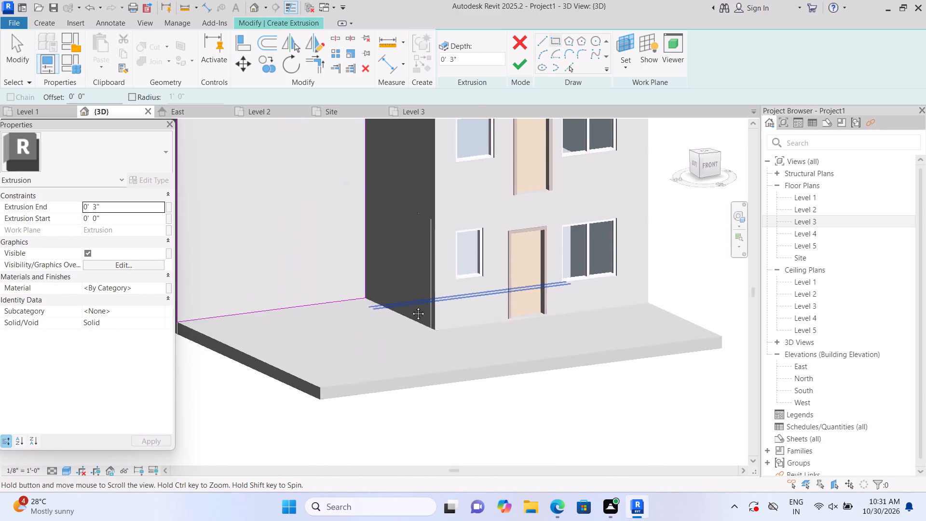
pyautogui.moveTo(411, 306); pyautogui.dragTo(440, 302, button='middle')
pyautogui.click(521, 63)
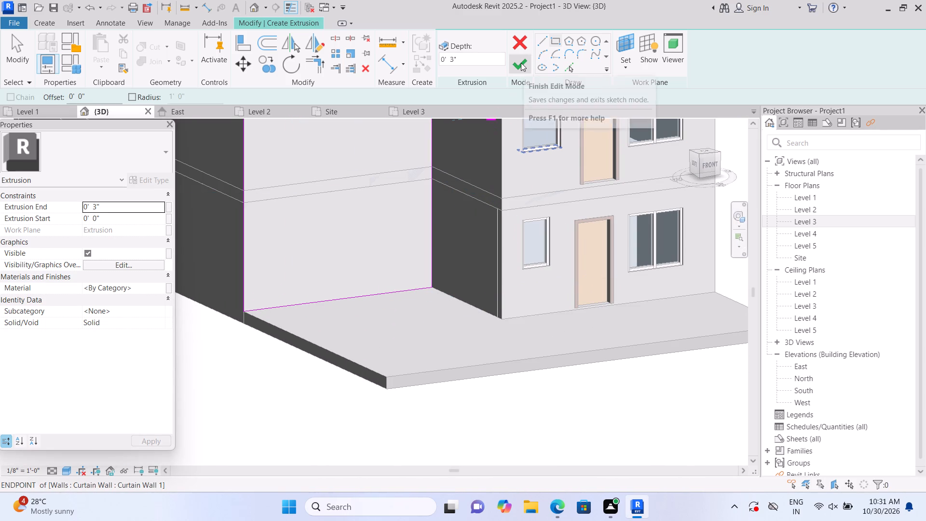
pyautogui.click(236, 391)
# Examine the new front panel's edge and fit up close, and its overall proportions in the front view.
pyautogui.scroll(-1, 236, 391)
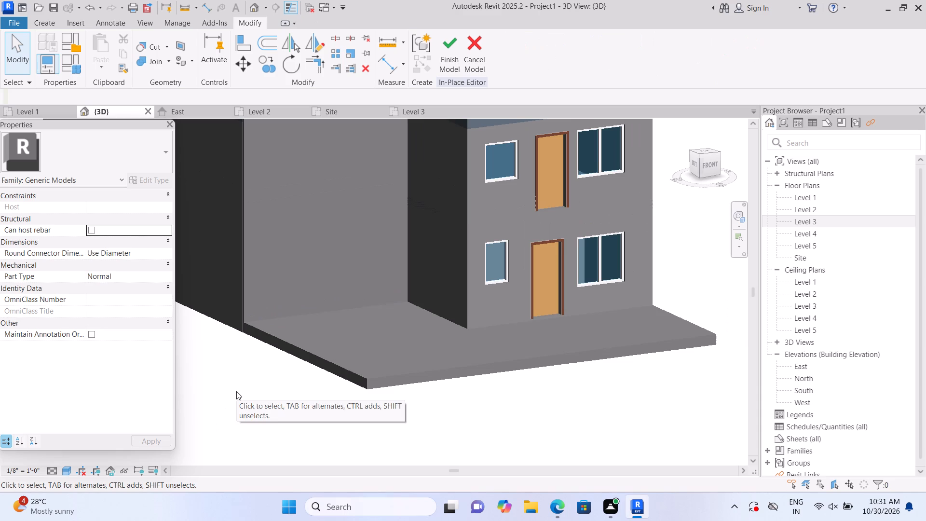
pyautogui.moveTo(243, 397); pyautogui.dragTo(313, 492, button='middle')
pyautogui.scroll(7, 291, 368)
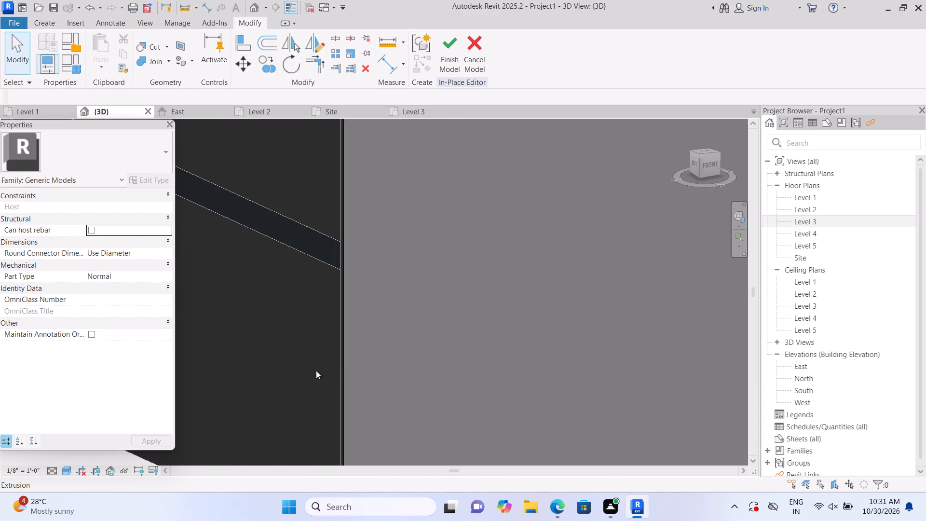
pyautogui.click(354, 356)
pyautogui.scroll(2, 354, 356)
pyautogui.scroll(-7, 355, 352)
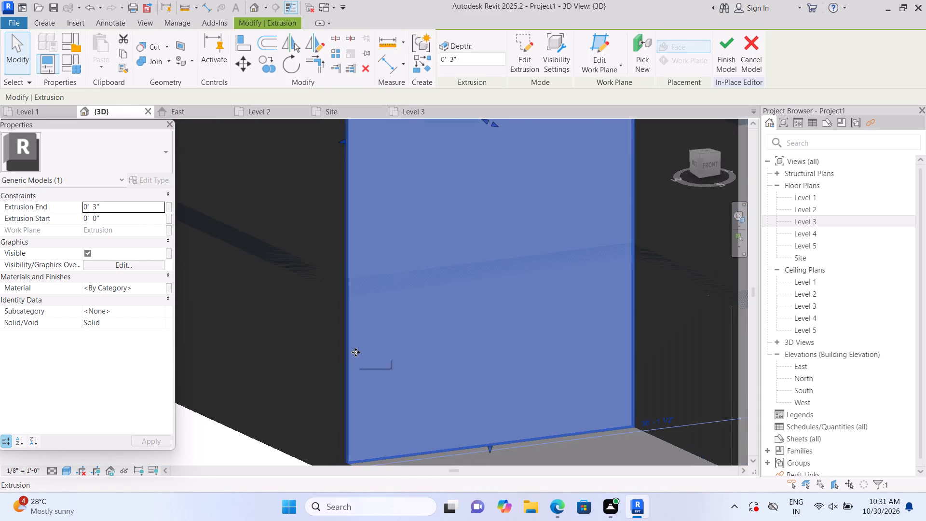
pyautogui.scroll(-2, 355, 352)
pyautogui.click(310, 432)
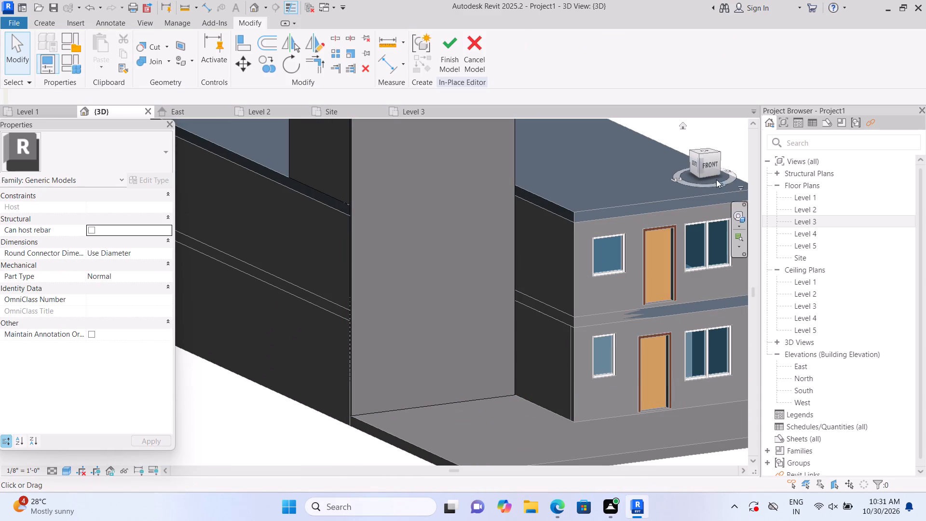
pyautogui.click(714, 166)
pyautogui.scroll(2, 262, 301)
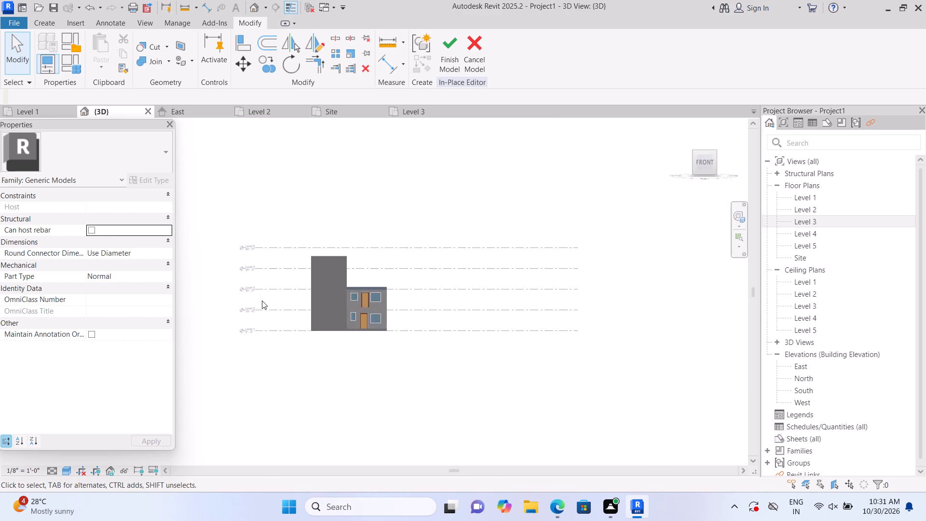
pyautogui.scroll(10, 262, 301)
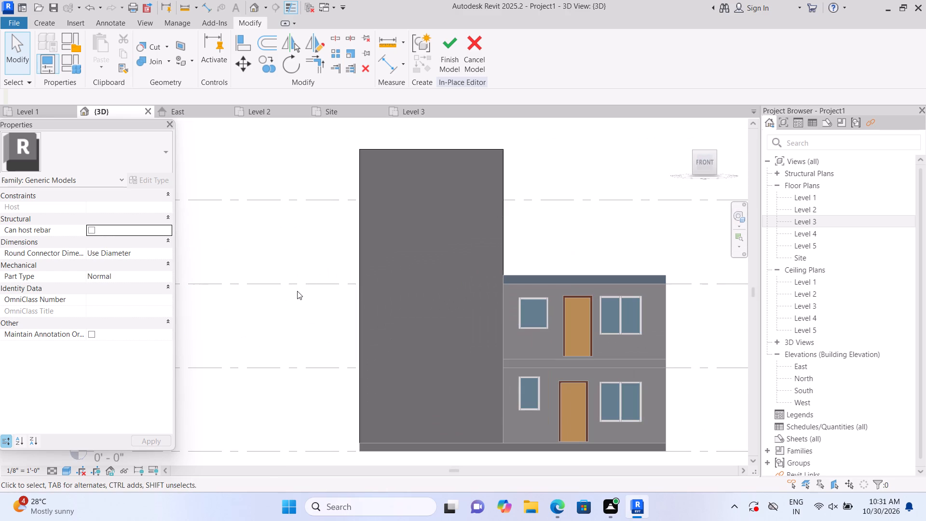
pyautogui.scroll(-1, 296, 285)
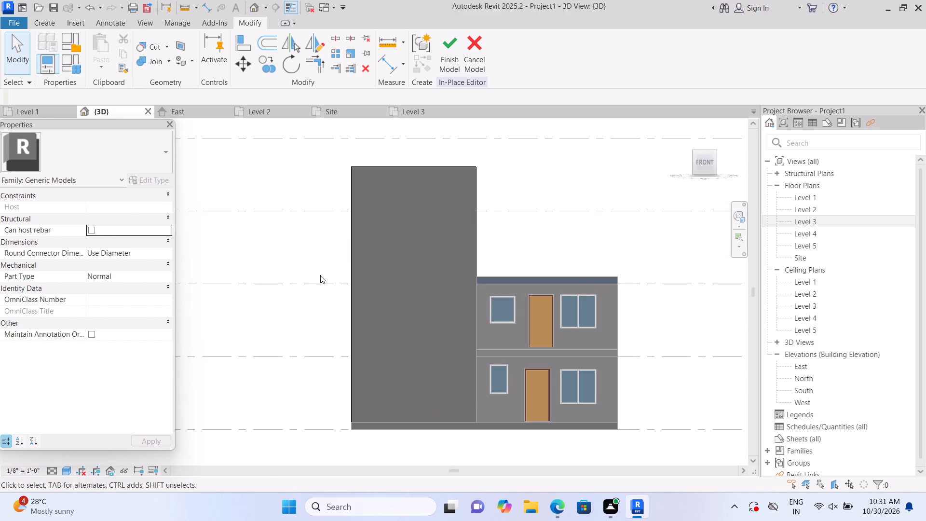
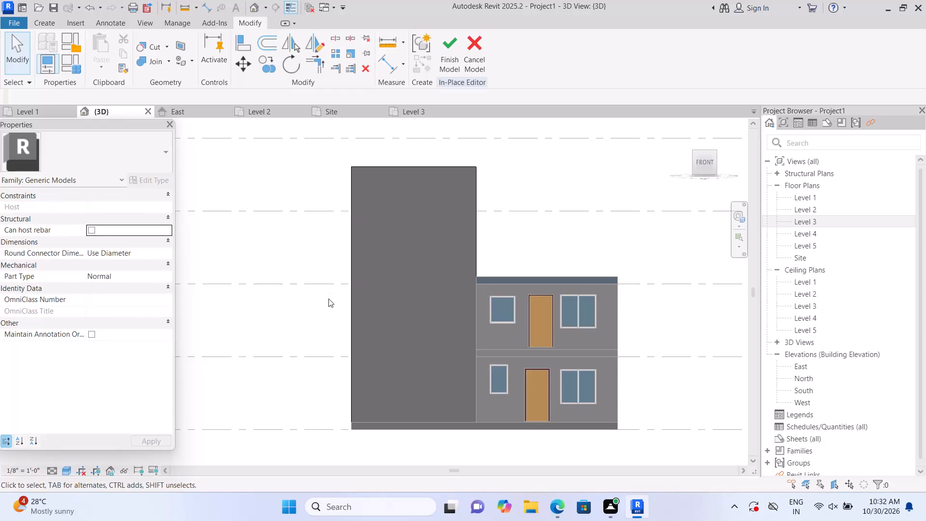
# Start a new solid extrusion and set its work plane to the rooftop block's right side face, above the flat roof.
pyautogui.moveTo(327, 300); pyautogui.dragTo(298, 289, button='middle')
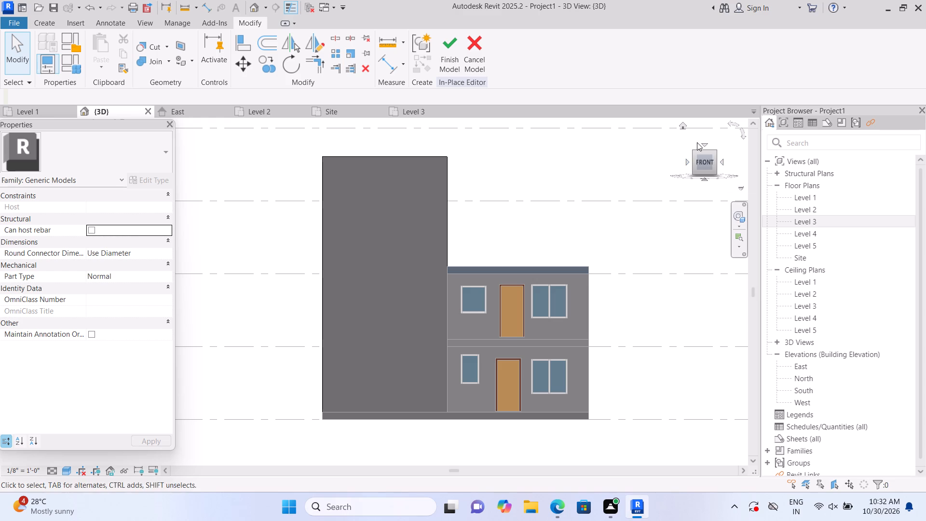
pyautogui.click(681, 123)
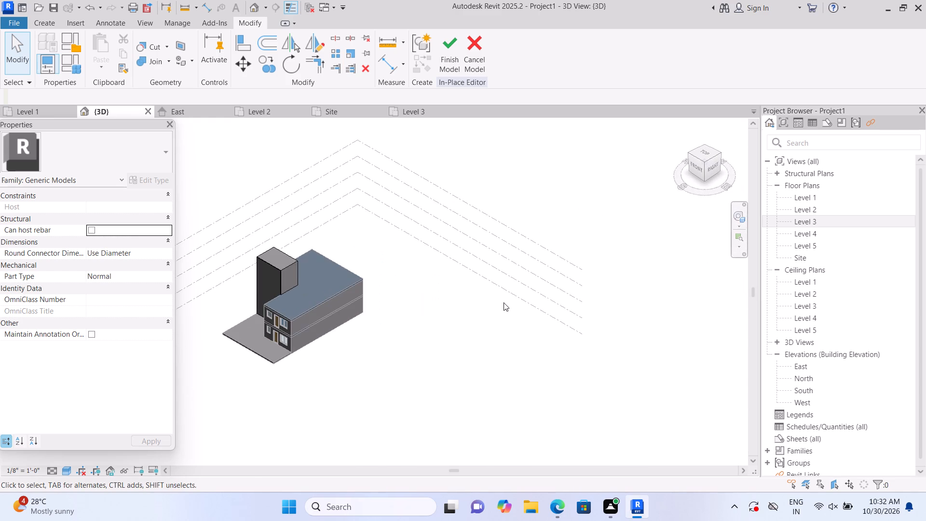
pyautogui.keyDown('shift'); pyautogui.moveTo(461, 303); pyautogui.dragTo(358, 331, button='middle'); pyautogui.keyUp('shift')
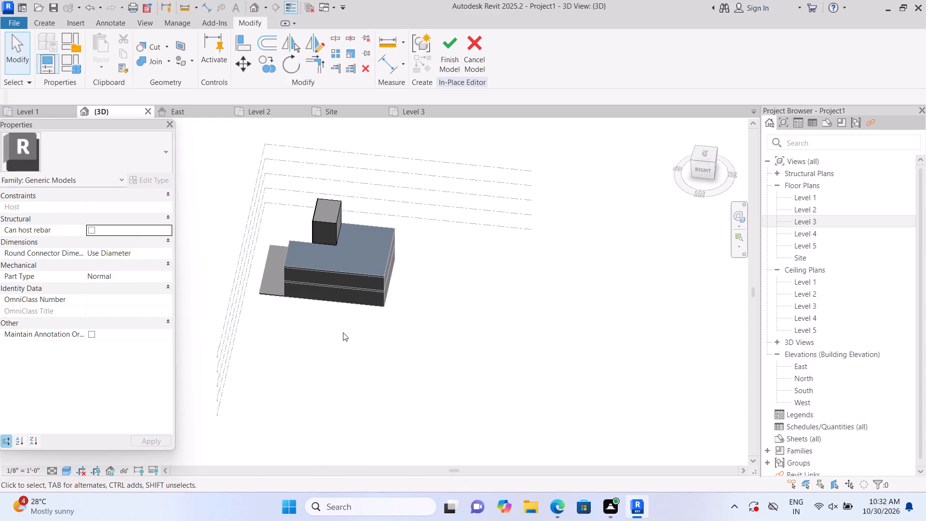
pyautogui.moveTo(358, 352); pyautogui.dragTo(401, 432, button='middle')
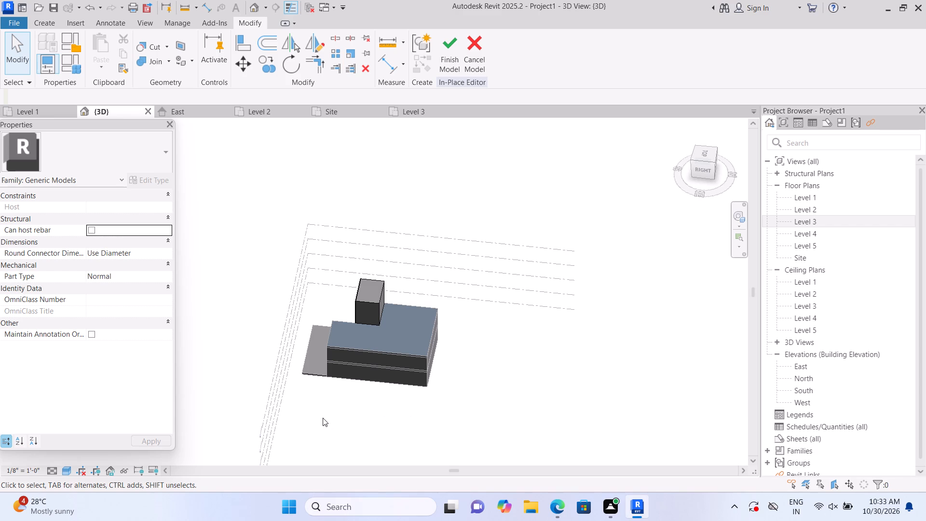
pyautogui.keyDown('shift'); pyautogui.moveTo(327, 421); pyautogui.dragTo(381, 423, button='middle'); pyautogui.keyUp('shift')
pyautogui.keyDown('shift'); pyautogui.moveTo(334, 397); pyautogui.dragTo(350, 402, button='middle'); pyautogui.keyUp('shift')
pyautogui.scroll(1, 347, 416)
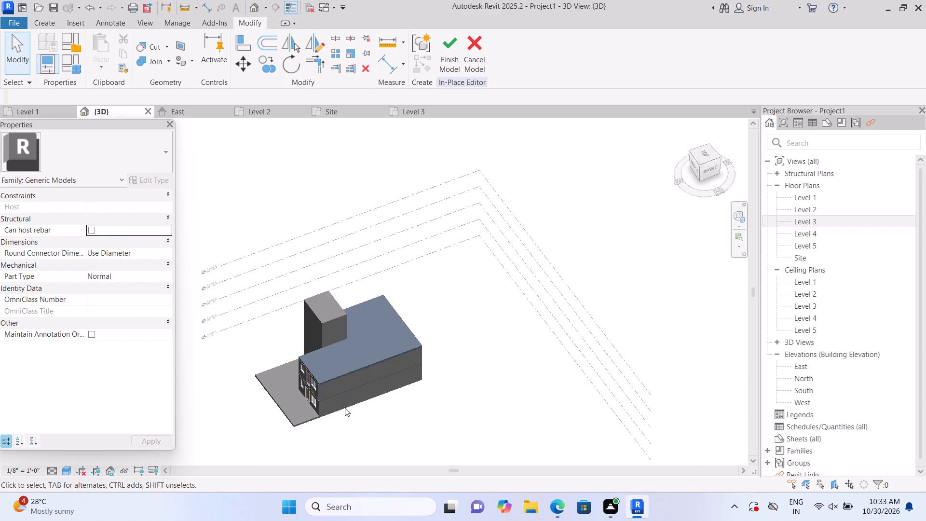
pyautogui.scroll(4, 336, 379)
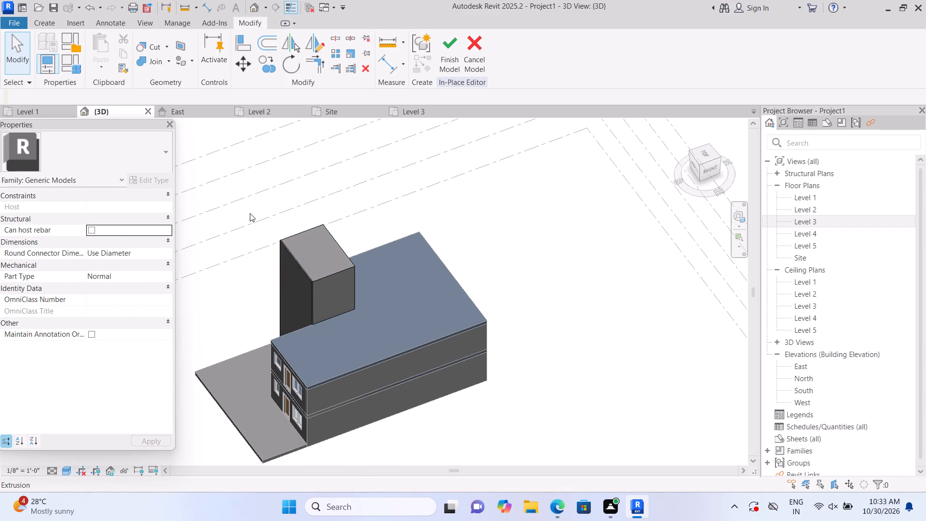
pyautogui.click(50, 18)
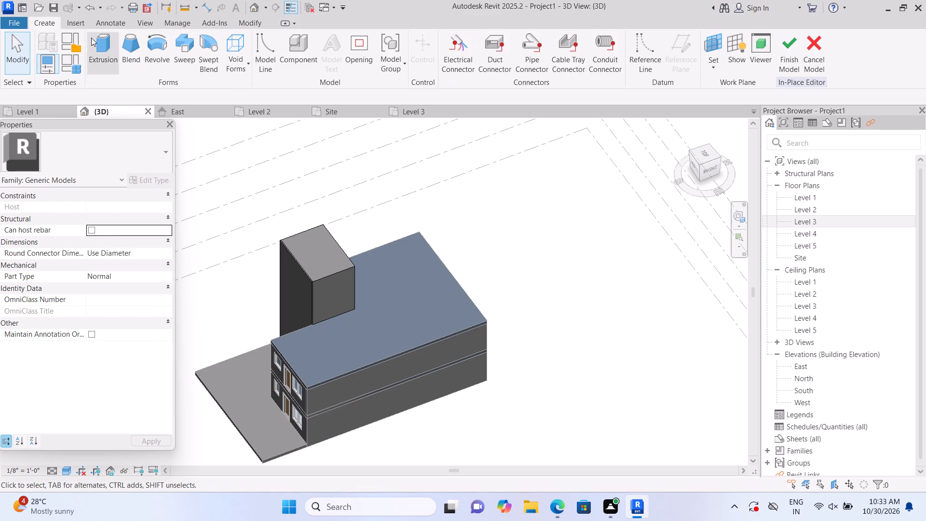
pyautogui.click(96, 41)
pyautogui.click(626, 68)
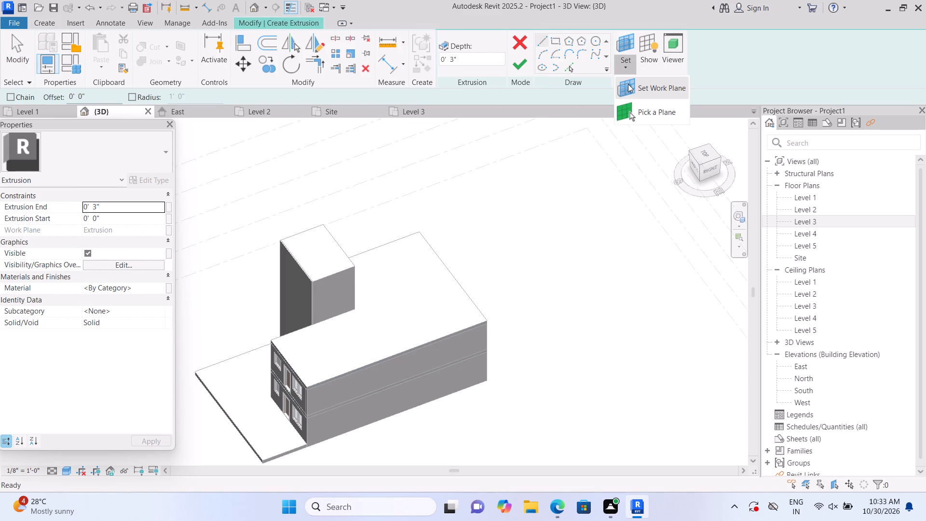
pyautogui.click(633, 109)
pyautogui.scroll(1, 397, 305)
pyautogui.scroll(1, 327, 292)
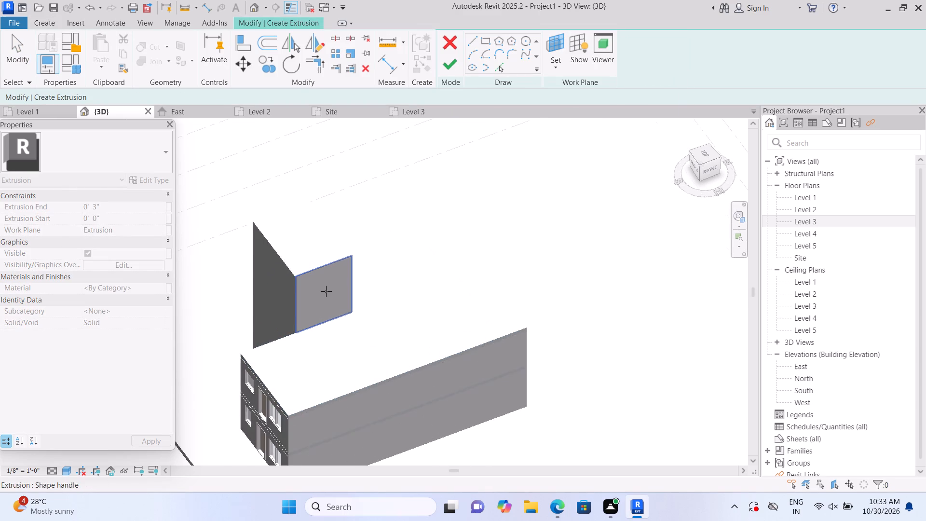
pyautogui.click(326, 291)
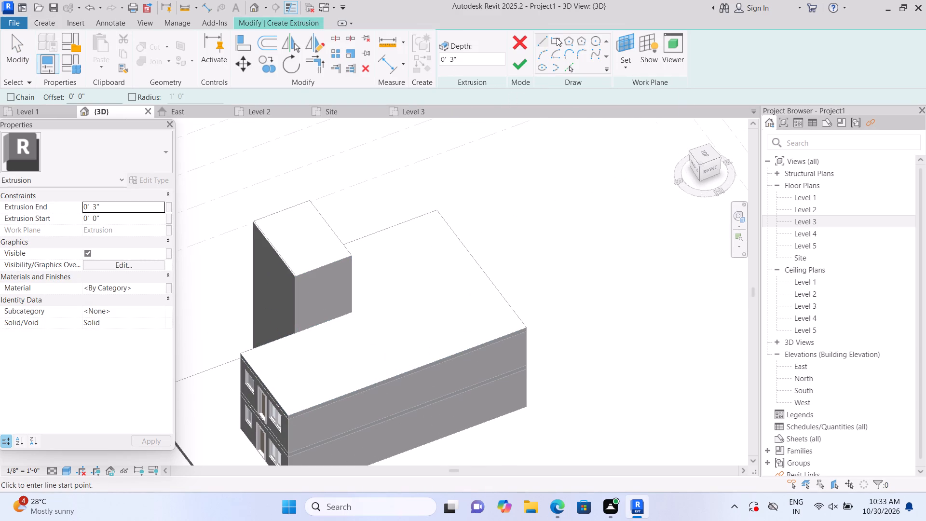
# Sketch a rectangular strip about 12'-3" by 1'-8" across the block's side face near its top and finish the 3" extrusion.
pyautogui.click(557, 38)
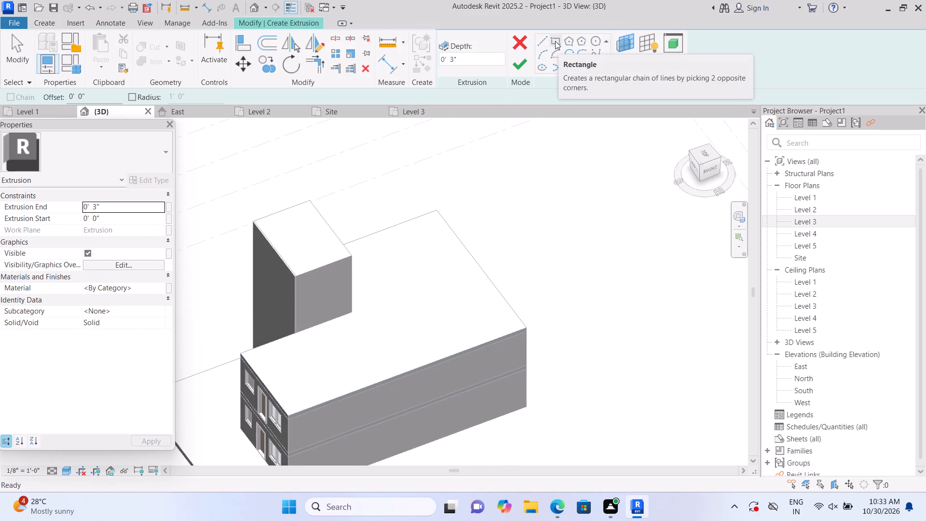
pyautogui.scroll(4, 296, 328)
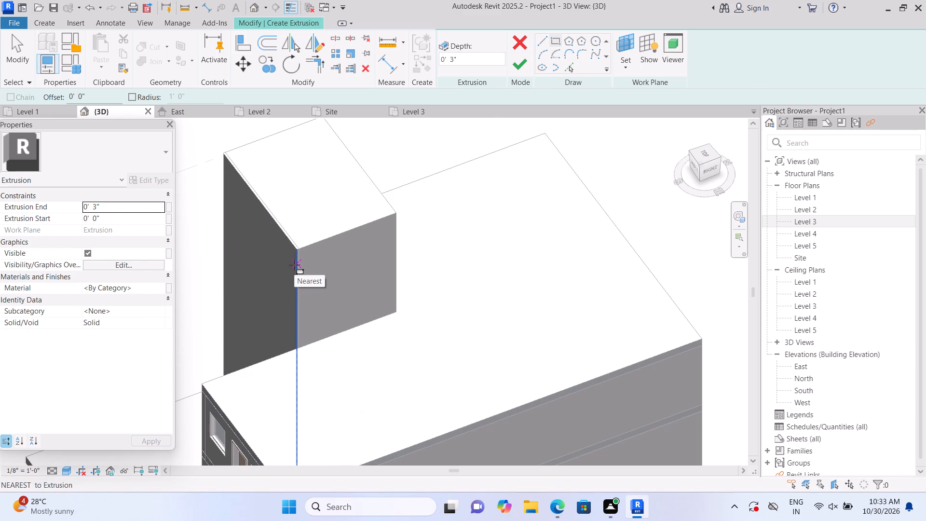
pyautogui.click(298, 265)
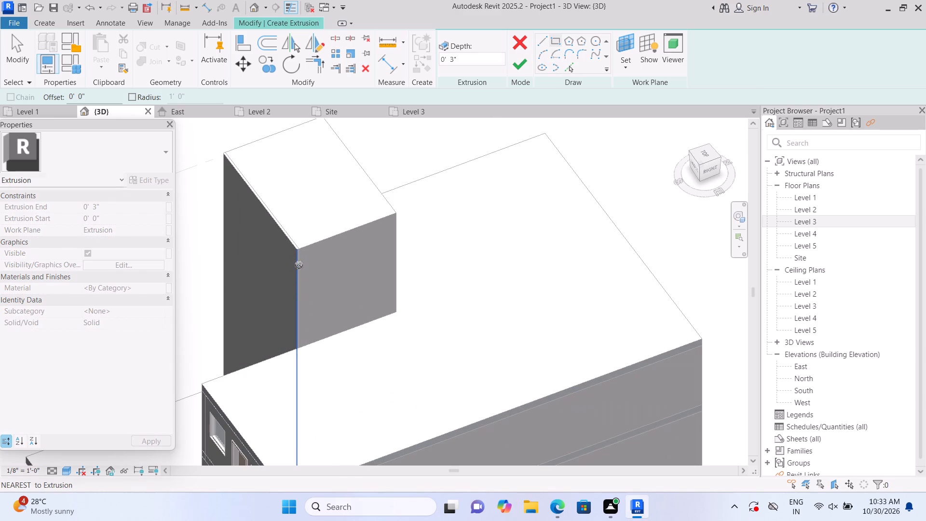
pyautogui.click(400, 238)
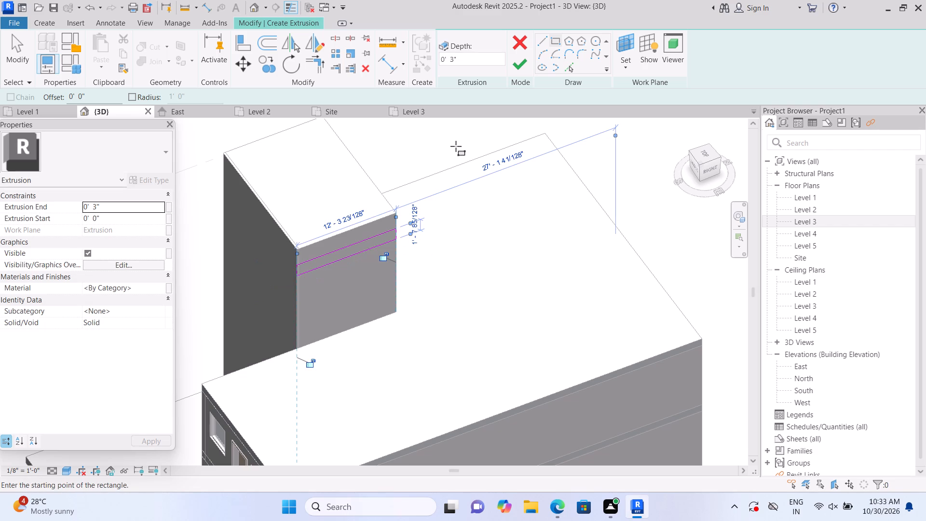
pyautogui.click(526, 58)
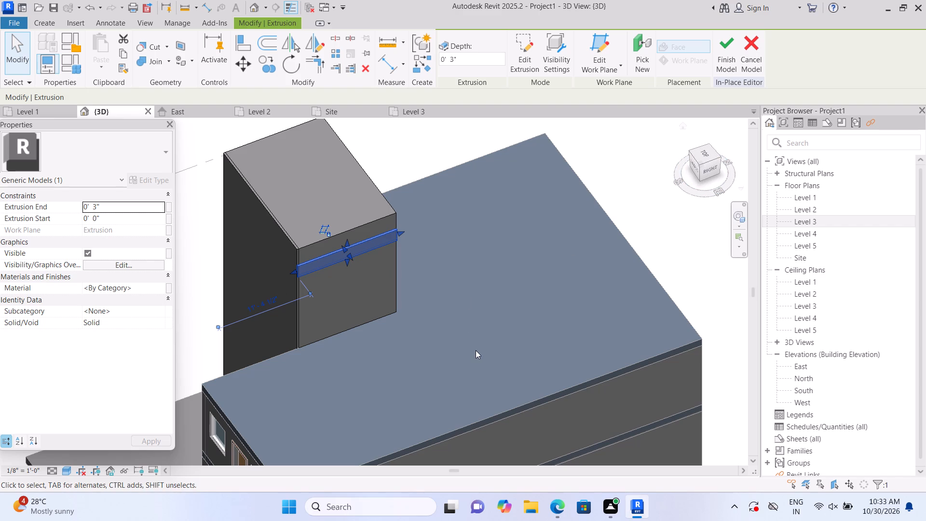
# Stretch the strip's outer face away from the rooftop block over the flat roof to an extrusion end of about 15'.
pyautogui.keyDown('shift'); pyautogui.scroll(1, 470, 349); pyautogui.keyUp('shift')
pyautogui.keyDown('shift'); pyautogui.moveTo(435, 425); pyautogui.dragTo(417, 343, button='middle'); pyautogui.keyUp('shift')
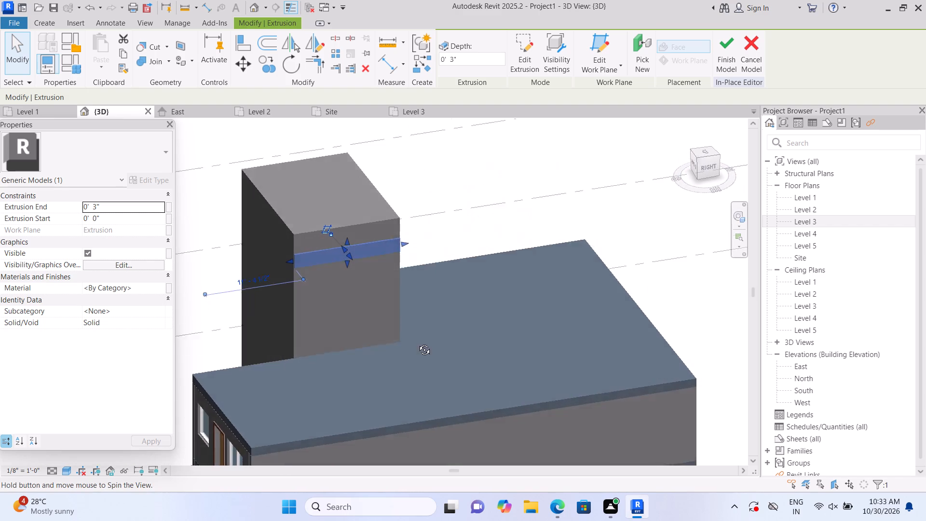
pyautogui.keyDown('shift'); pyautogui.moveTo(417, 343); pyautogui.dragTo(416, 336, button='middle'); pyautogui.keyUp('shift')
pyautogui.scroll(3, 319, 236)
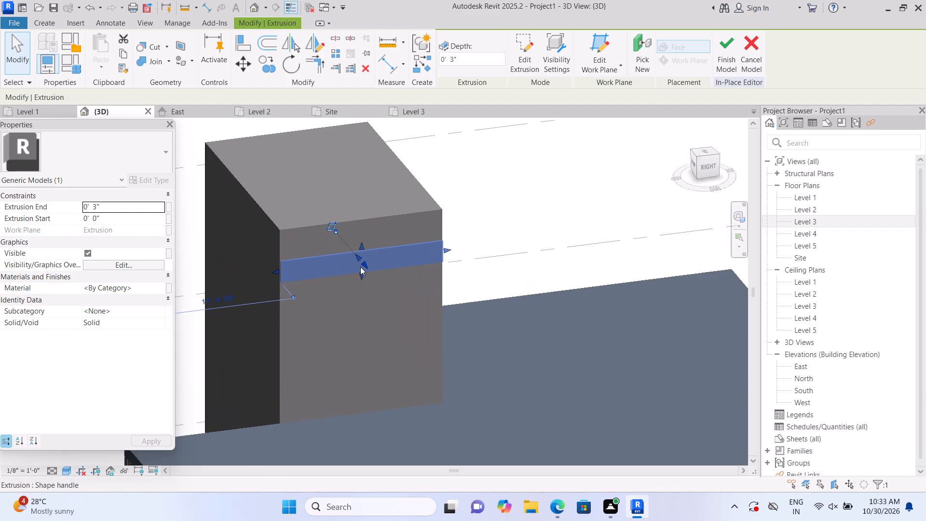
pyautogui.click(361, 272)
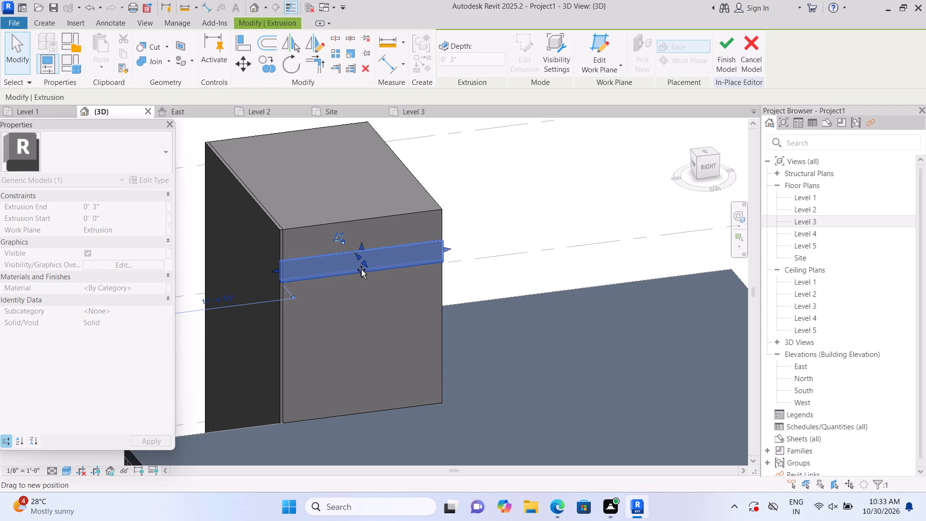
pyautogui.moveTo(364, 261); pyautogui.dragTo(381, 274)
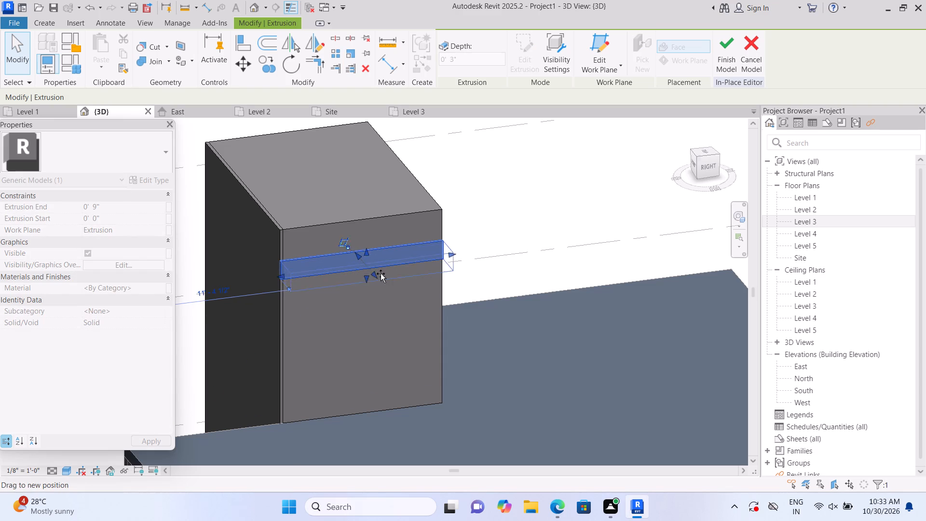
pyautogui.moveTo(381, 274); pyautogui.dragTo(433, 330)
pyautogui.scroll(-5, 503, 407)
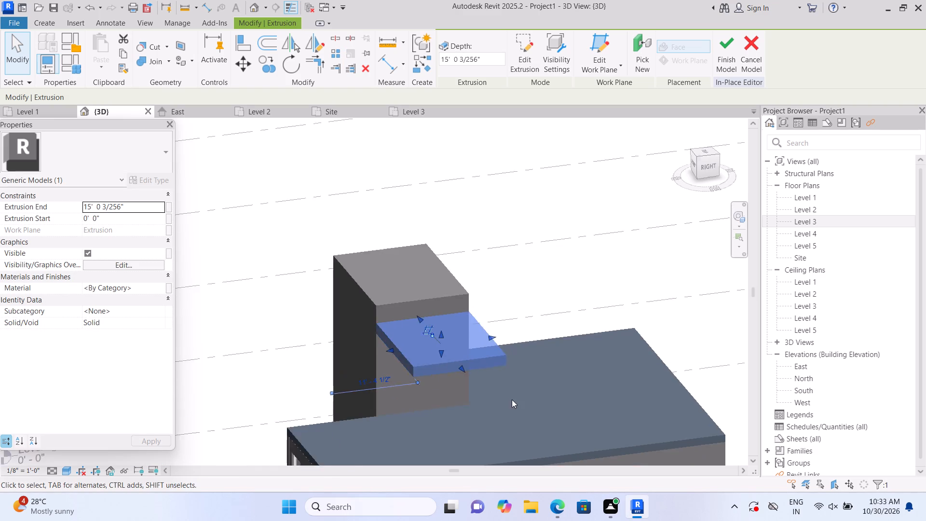
# Extend the projecting slab's outer face further over the flat roof to an extrusion end of about 23'.
pyautogui.scroll(-2, 512, 399)
pyautogui.scroll(1, 507, 416)
pyautogui.moveTo(507, 415); pyautogui.dragTo(498, 368, button='middle')
pyautogui.scroll(1, 484, 363)
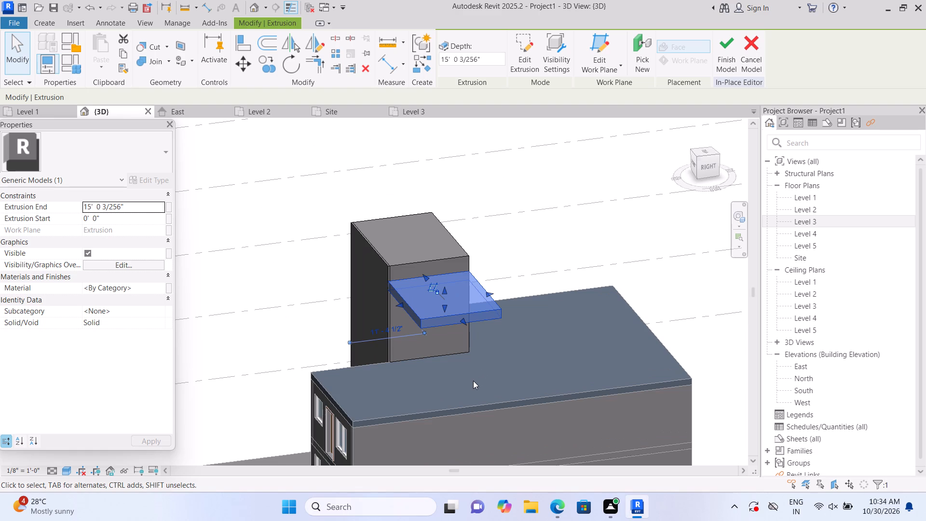
pyautogui.scroll(2, 462, 351)
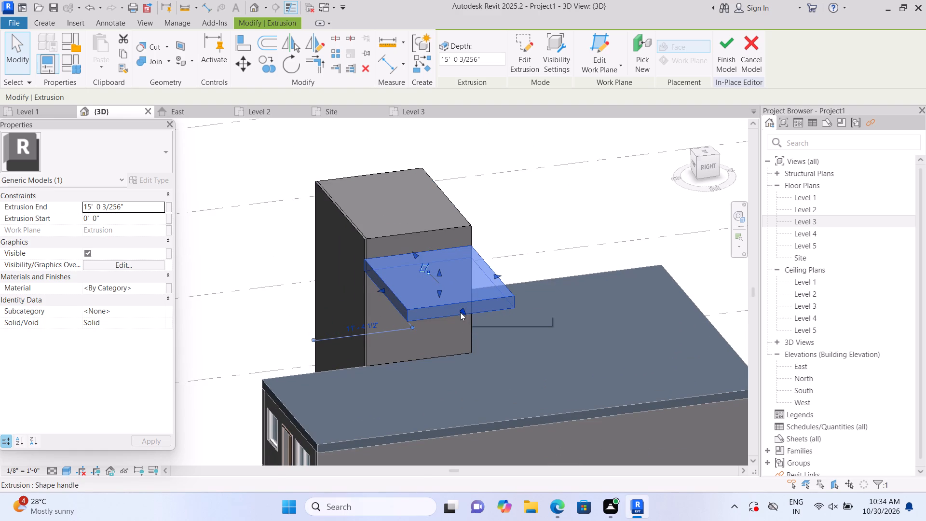
pyautogui.scroll(1, 401, 408)
pyautogui.keyDown('shift'); pyautogui.moveTo(400, 408); pyautogui.dragTo(433, 411, button='middle'); pyautogui.keyUp('shift')
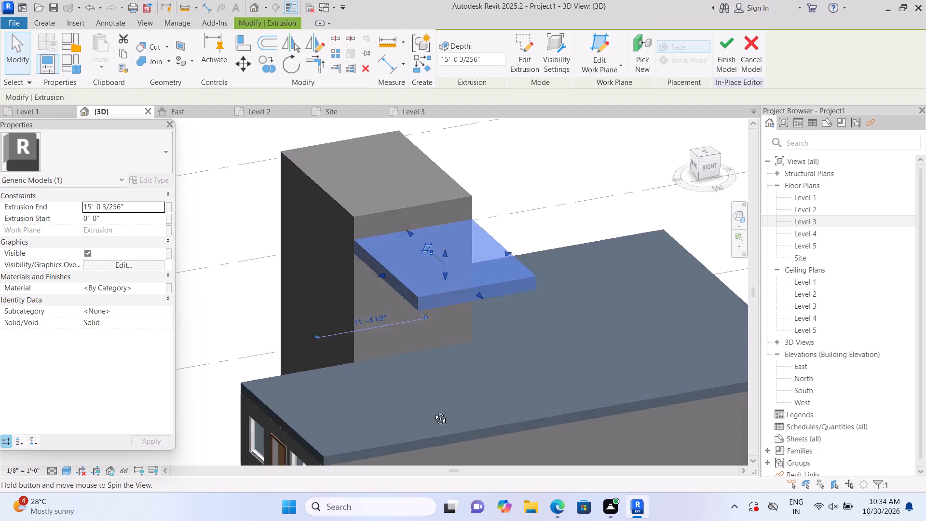
pyautogui.keyDown('shift'); pyautogui.moveTo(433, 411); pyautogui.dragTo(532, 375, button='middle'); pyautogui.keyUp('shift')
pyautogui.keyDown('shift'); pyautogui.moveTo(524, 390); pyautogui.dragTo(494, 402, button='middle'); pyautogui.keyUp('shift')
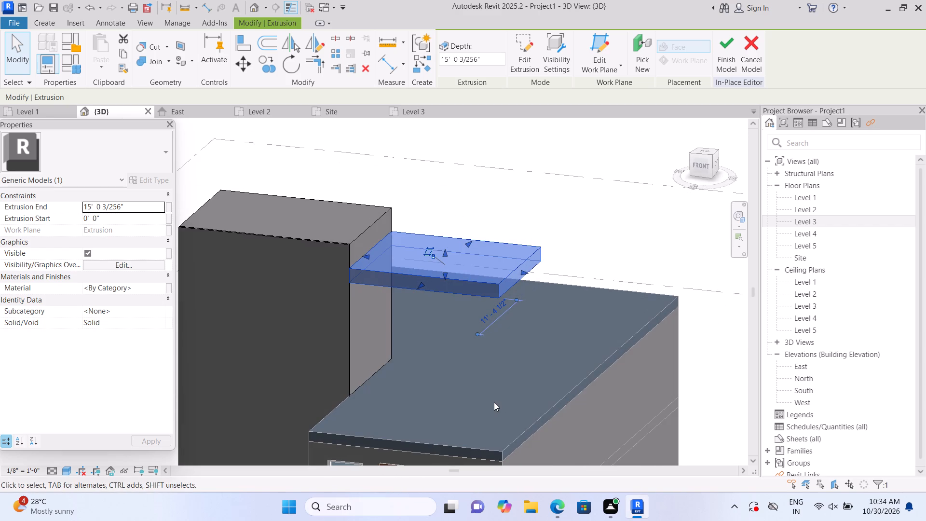
pyautogui.scroll(3, 485, 344)
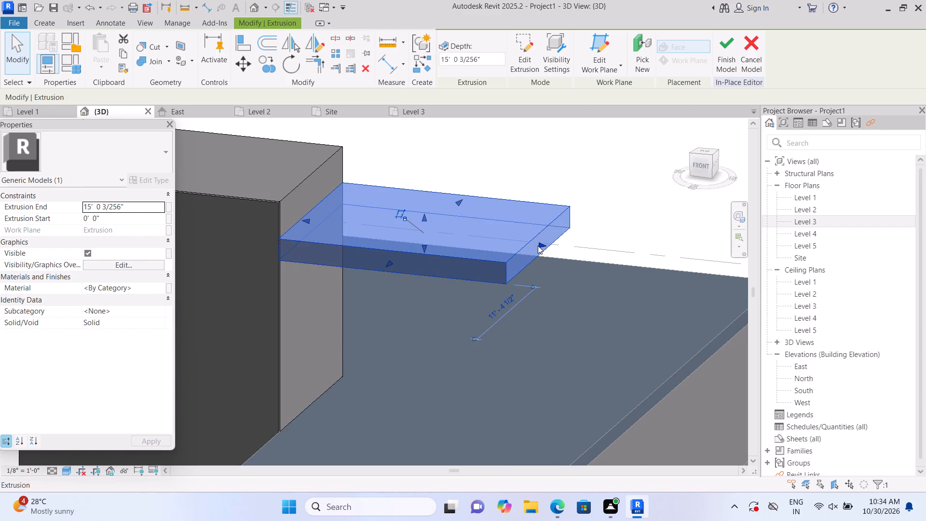
pyautogui.moveTo(539, 245); pyautogui.dragTo(597, 274)
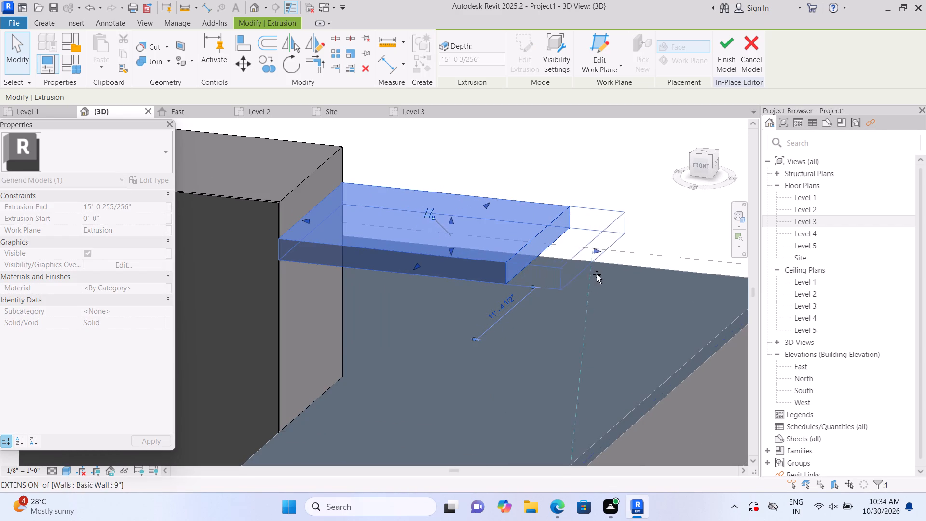
pyautogui.moveTo(597, 274); pyautogui.dragTo(585, 274)
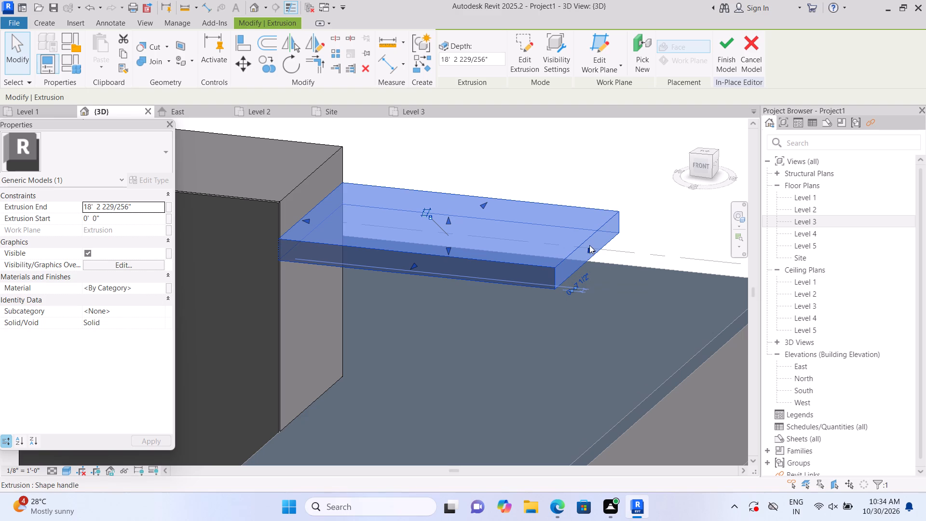
pyautogui.moveTo(589, 249); pyautogui.dragTo(656, 282)
pyautogui.scroll(-2, 655, 293)
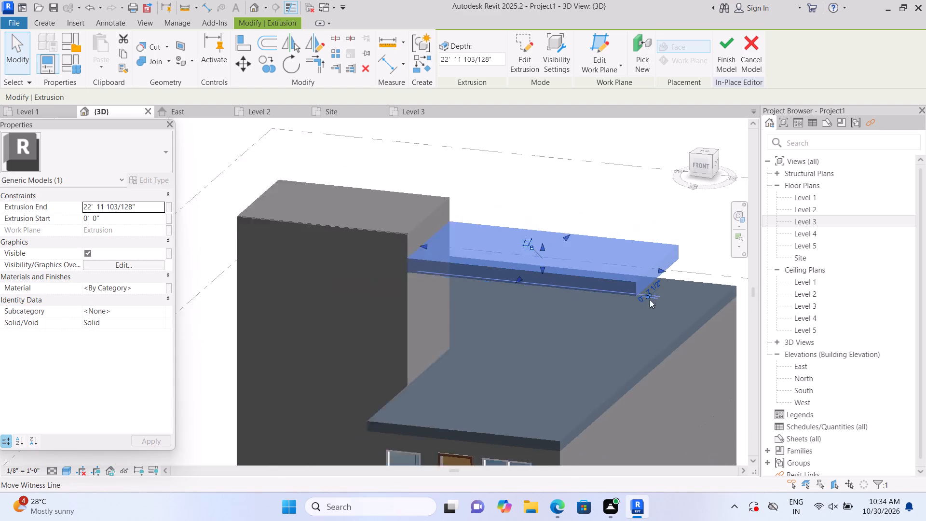
pyautogui.scroll(-4, 650, 300)
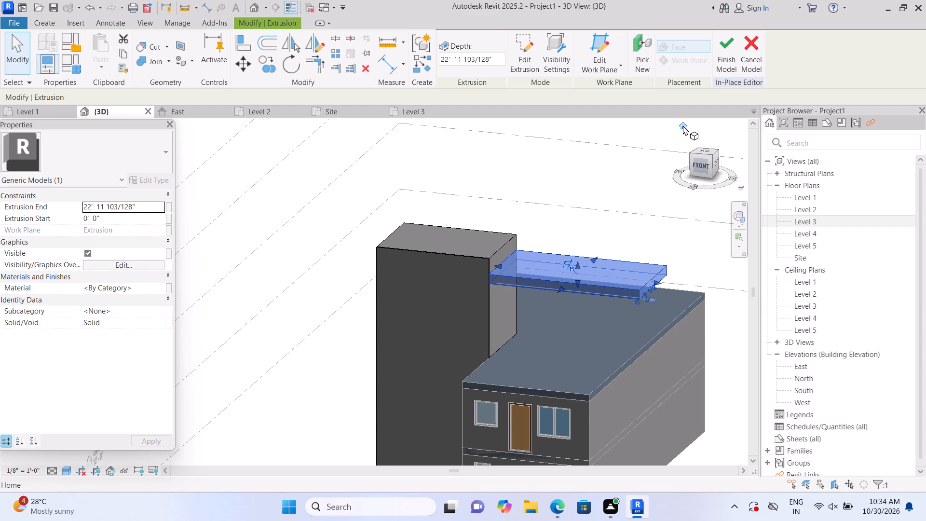
pyautogui.click(683, 124)
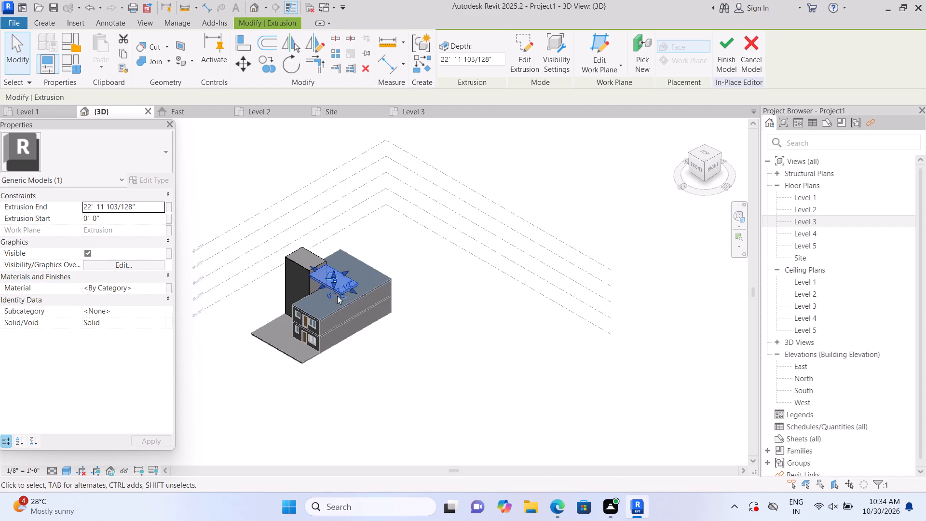
pyautogui.scroll(10, 288, 292)
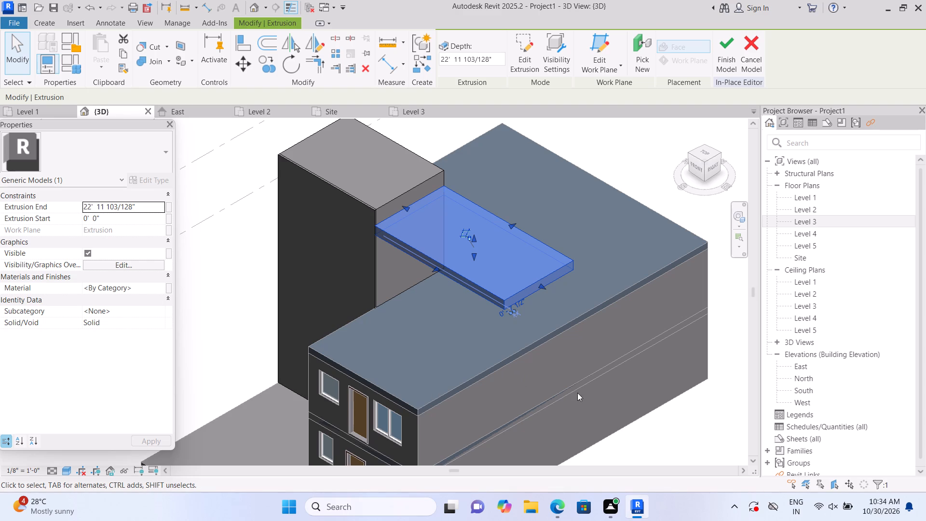
pyautogui.scroll(1, 612, 438)
pyautogui.click(646, 434)
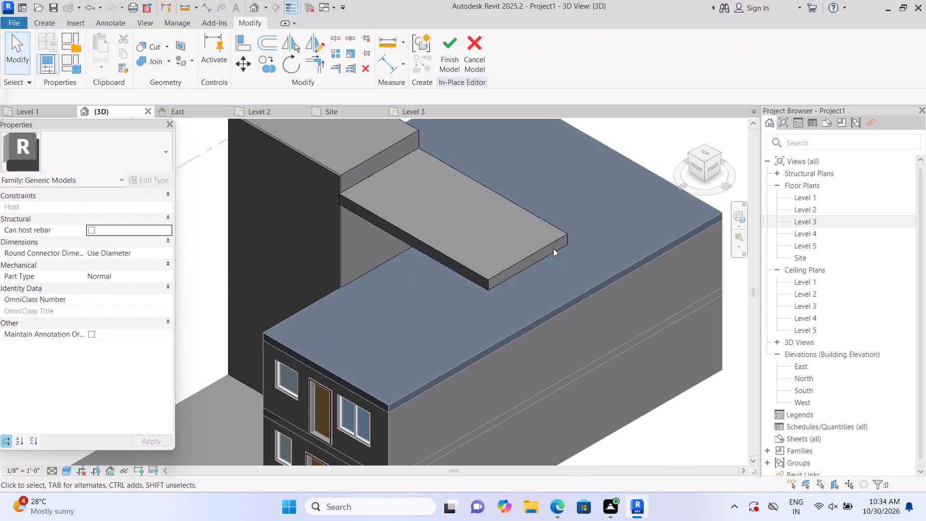
# Start a new solid extrusion and set its work plane to the top face of the flat roof.
pyautogui.click(49, 19)
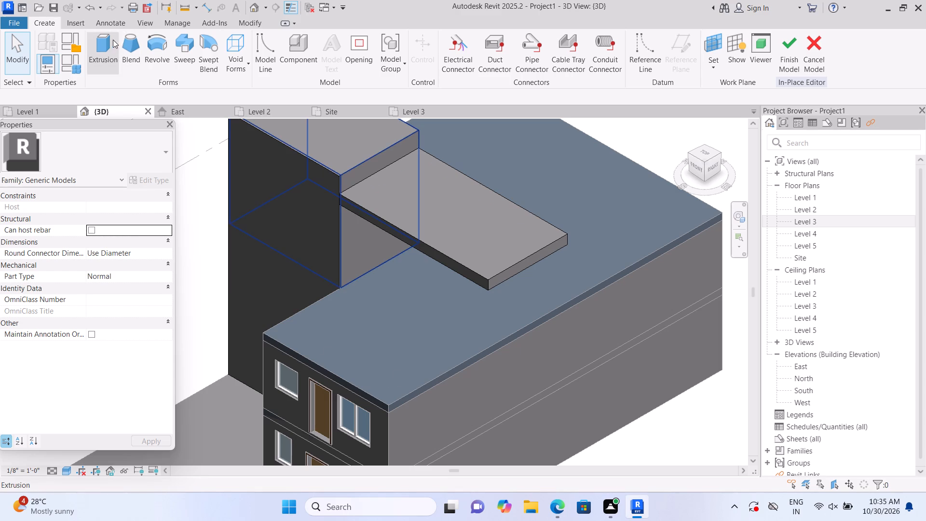
pyautogui.click(102, 46)
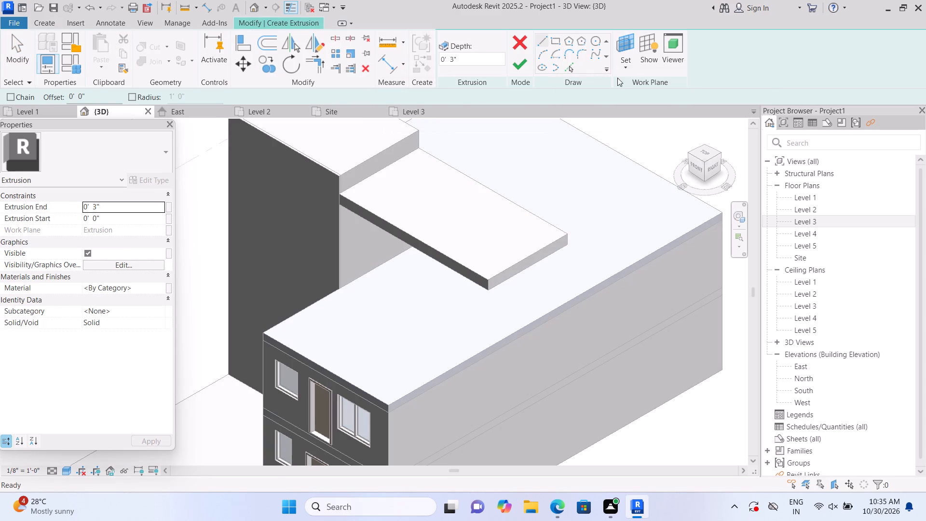
pyautogui.click(626, 67)
pyautogui.scroll(1, 373, 416)
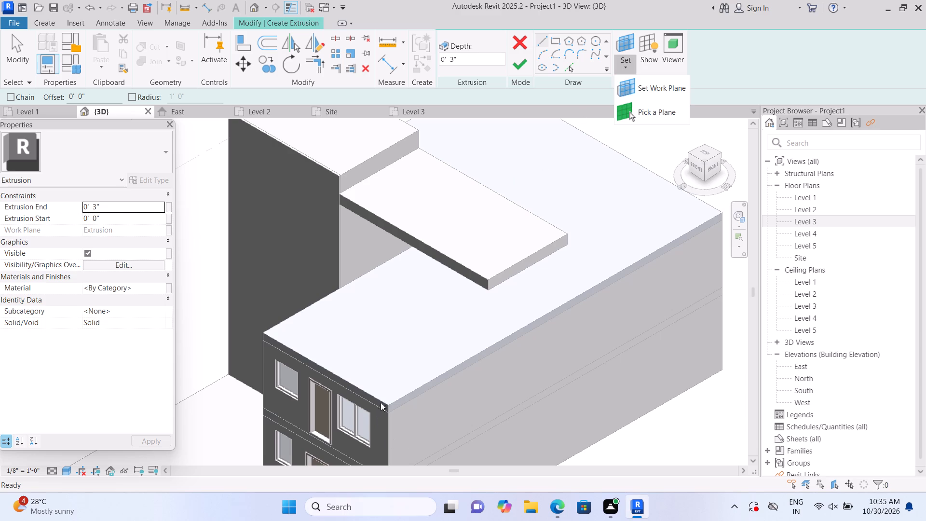
pyautogui.scroll(1, 384, 398)
pyautogui.click(644, 111)
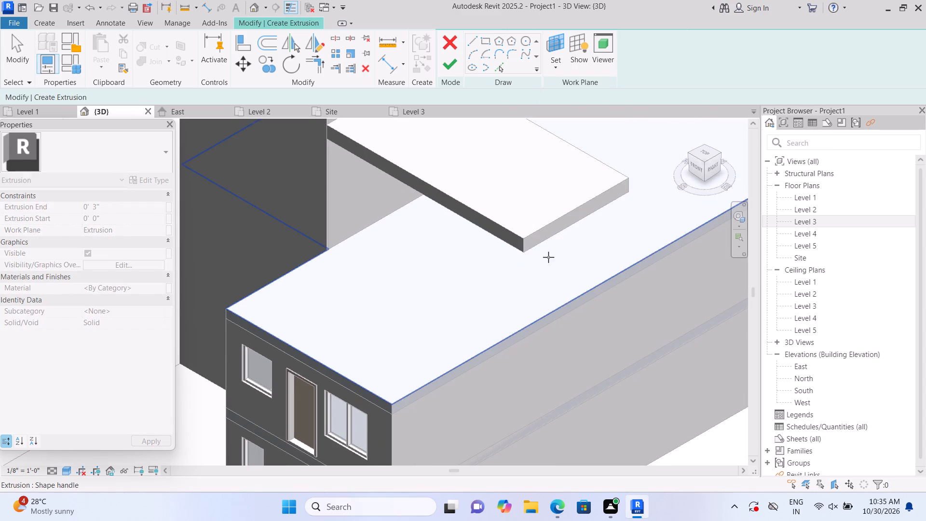
pyautogui.click(472, 340)
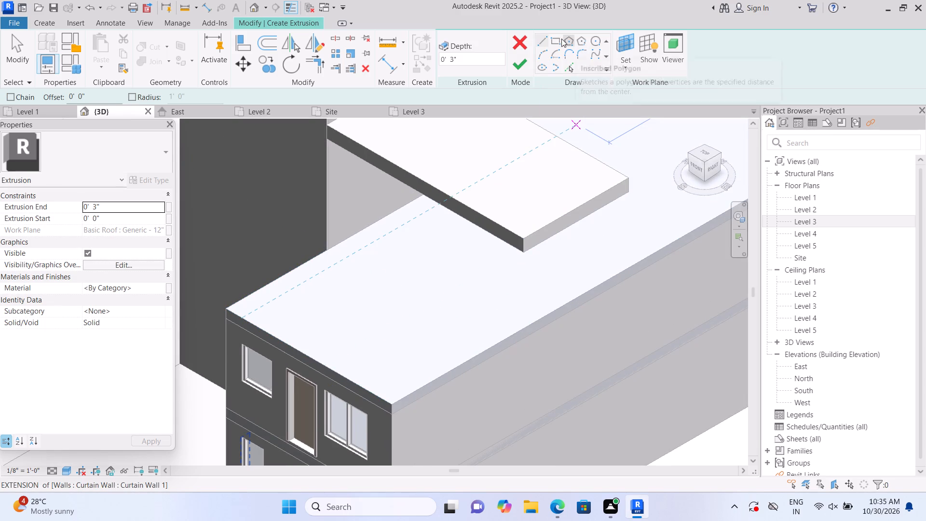
# Sketch a rectangle about 16'-11" by 1'-2" along the roof's right edge from the front corner and finish the 3" extrusion.
pyautogui.click(558, 35)
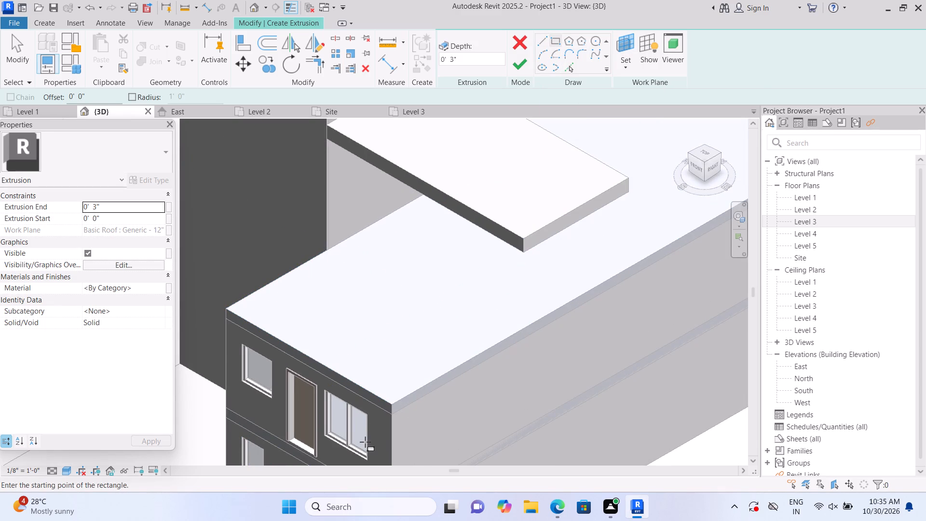
pyautogui.scroll(2, 390, 446)
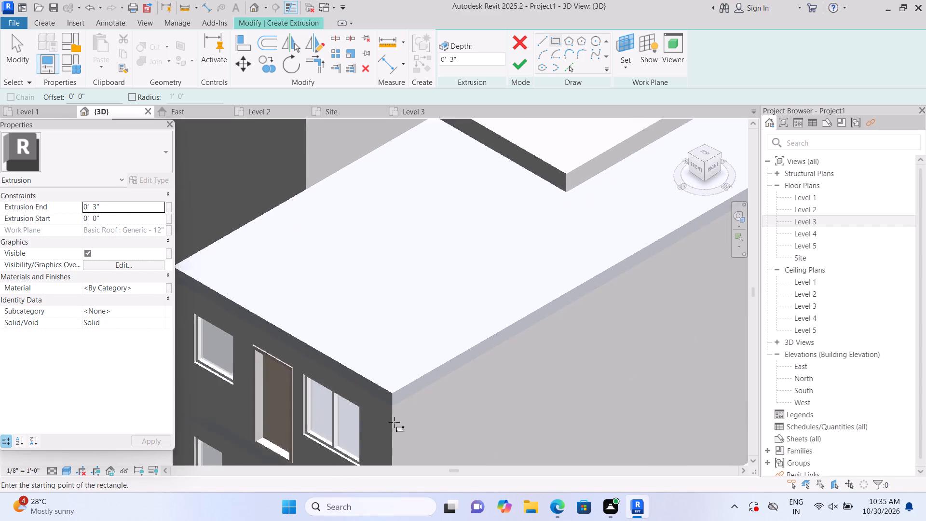
pyautogui.scroll(3, 394, 422)
pyautogui.click(393, 387)
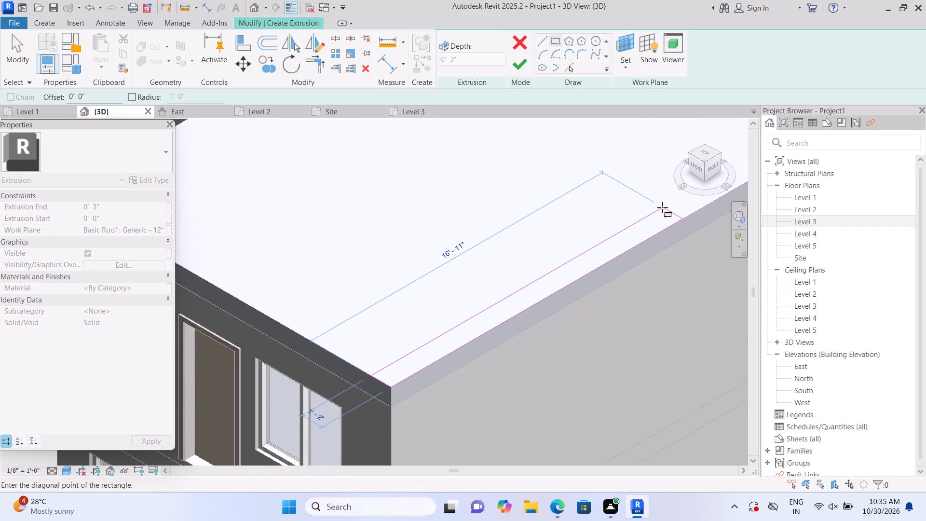
pyautogui.click(664, 207)
pyautogui.scroll(-4, 574, 206)
pyautogui.click(516, 69)
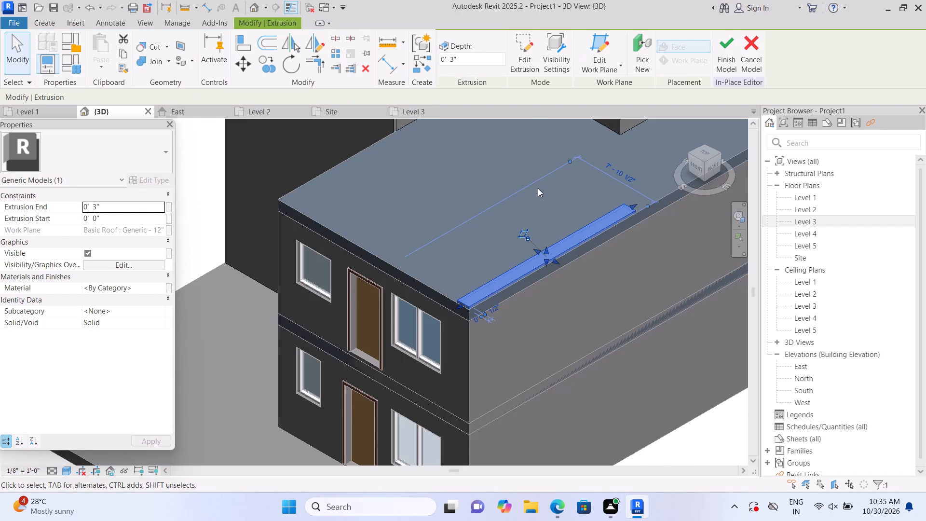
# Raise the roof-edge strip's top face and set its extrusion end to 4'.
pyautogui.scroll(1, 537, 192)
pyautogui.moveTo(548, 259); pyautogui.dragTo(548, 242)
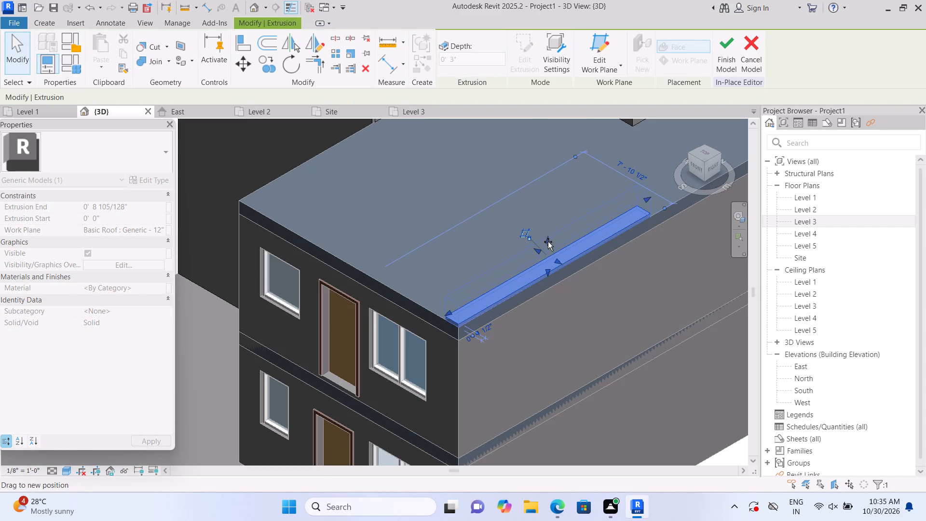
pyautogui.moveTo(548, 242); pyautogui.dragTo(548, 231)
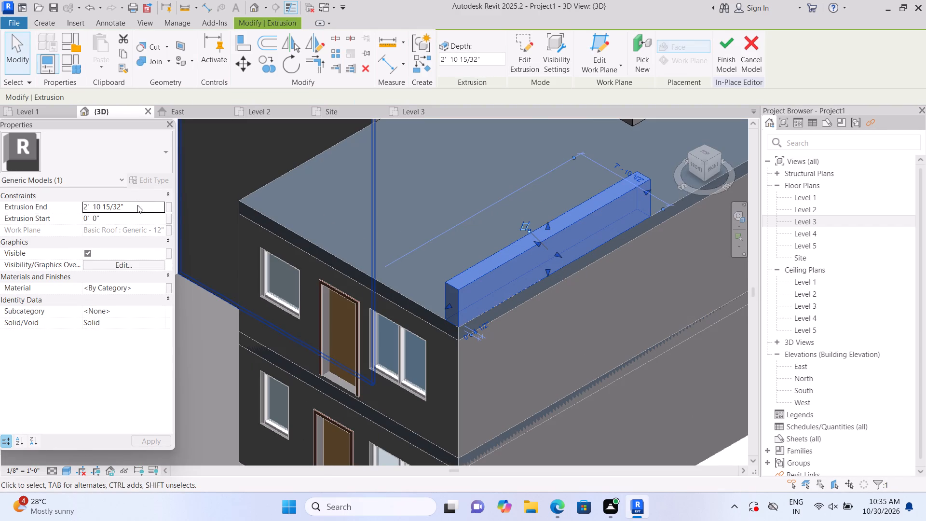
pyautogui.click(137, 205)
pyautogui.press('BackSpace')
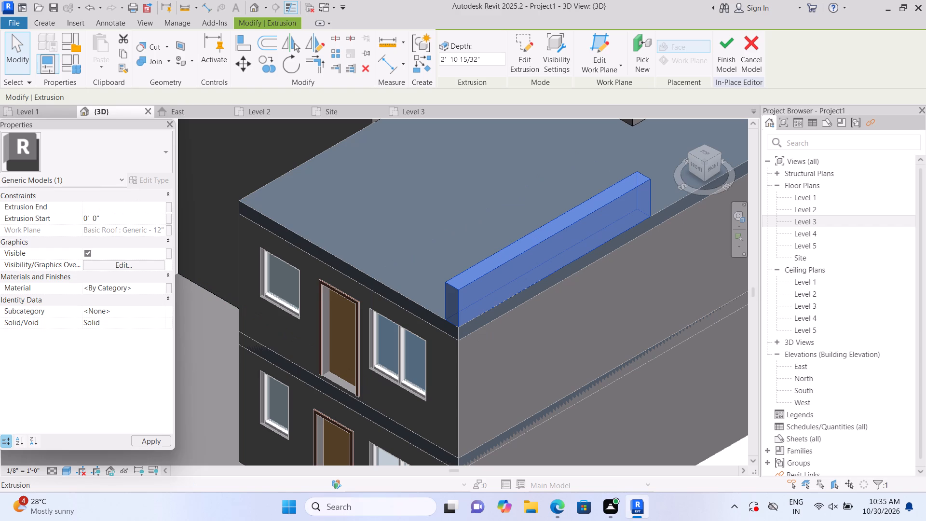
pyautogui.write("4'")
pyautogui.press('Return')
# Stretch the roof-edge wall's top face upward to an extrusion end of about 7'-8".
pyautogui.scroll(-5, 186, 293)
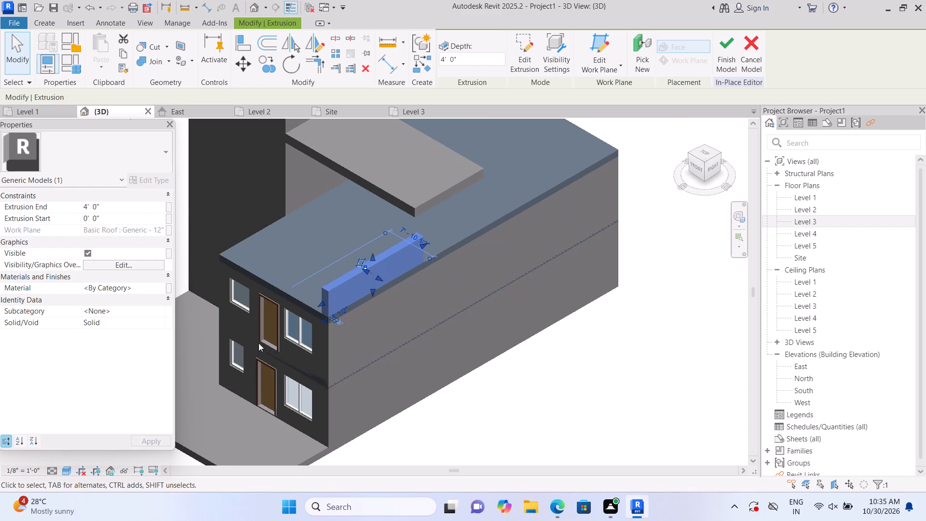
pyautogui.moveTo(543, 415); pyautogui.dragTo(599, 414, button='middle')
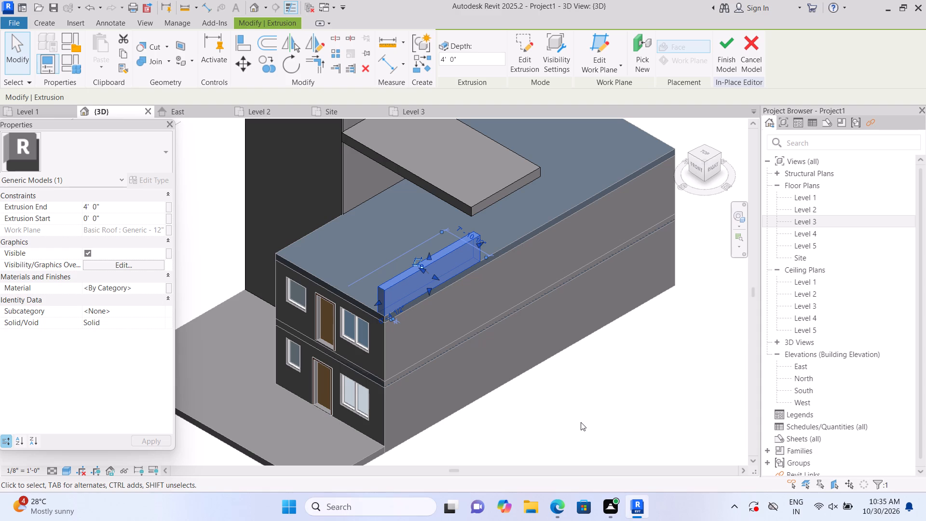
pyautogui.scroll(1, 435, 234)
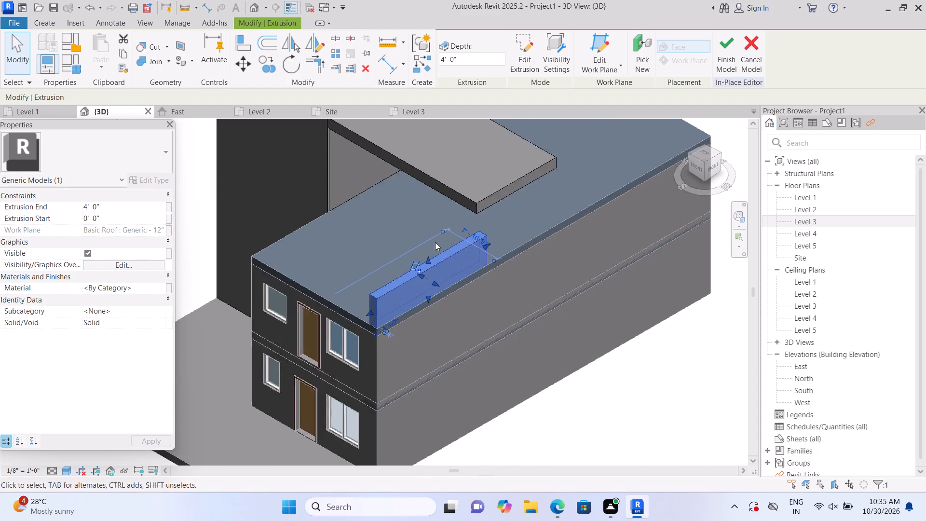
pyautogui.scroll(2, 435, 242)
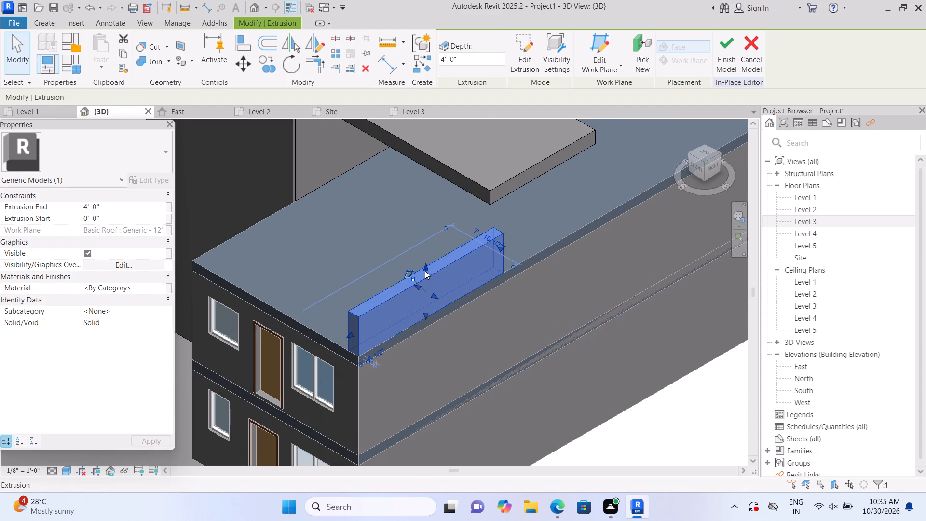
pyautogui.moveTo(424, 268); pyautogui.dragTo(426, 236)
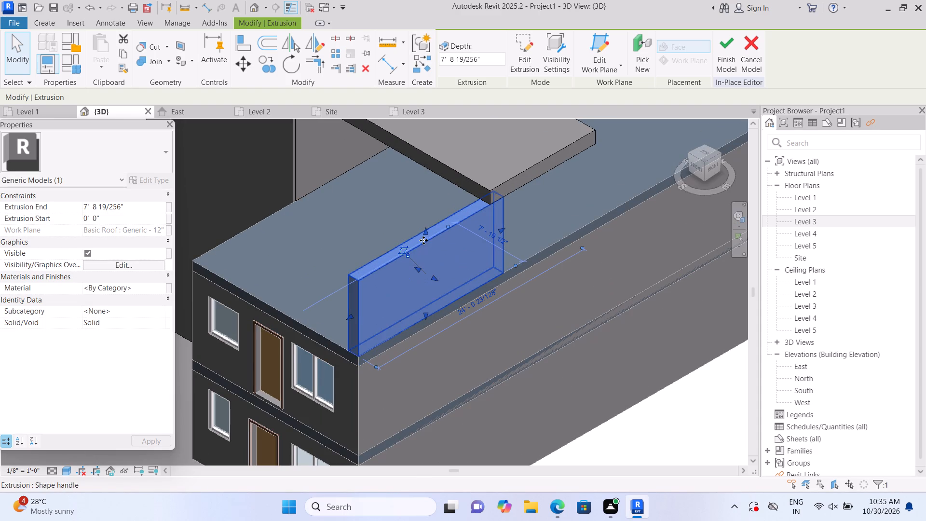
pyautogui.scroll(-5, 423, 241)
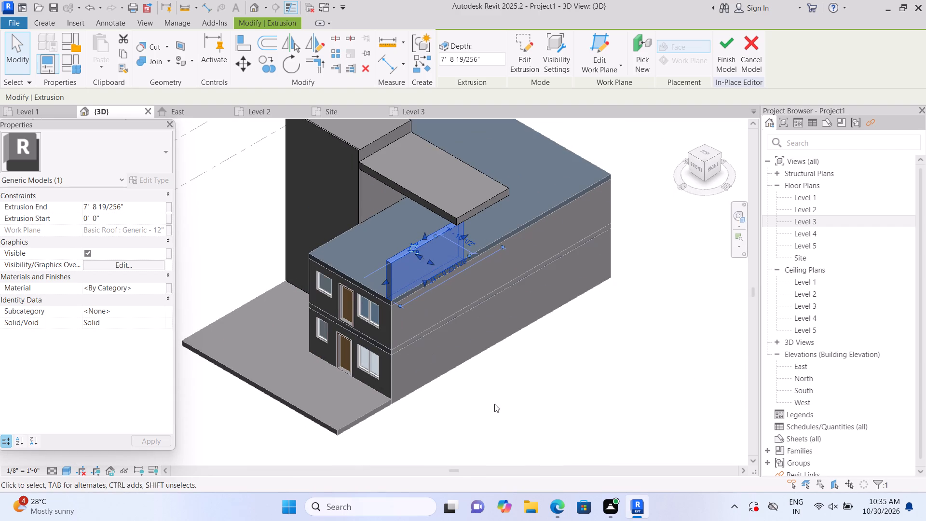
pyautogui.keyDown('shift'); pyautogui.moveTo(488, 402); pyautogui.dragTo(467, 312, button='middle'); pyautogui.keyUp('shift')
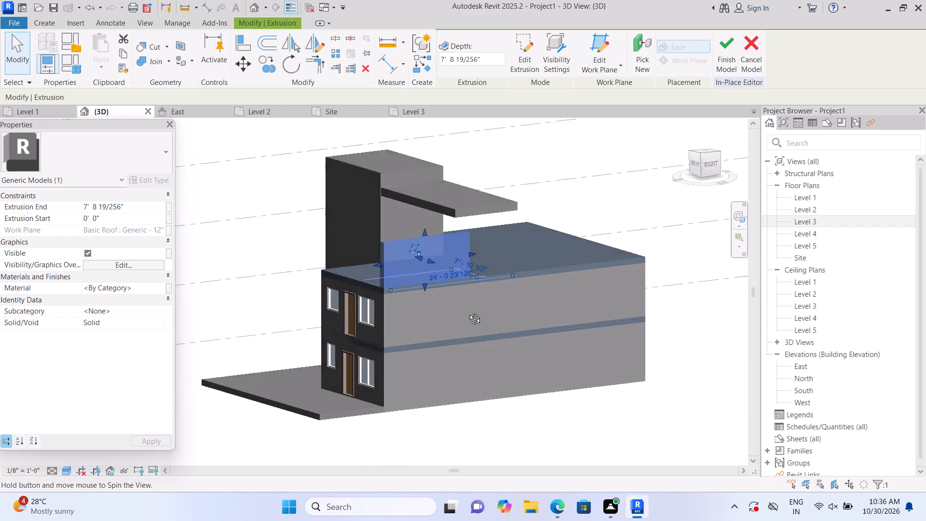
pyautogui.keyDown('shift'); pyautogui.moveTo(467, 312); pyautogui.dragTo(488, 403, button='middle'); pyautogui.keyUp('shift')
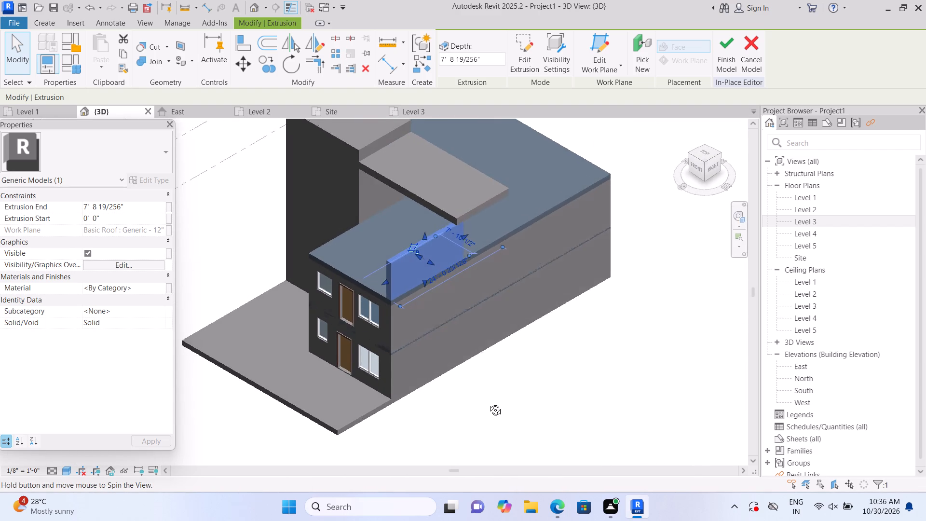
pyautogui.keyDown('shift'); pyautogui.moveTo(488, 403); pyautogui.dragTo(482, 408, button='middle'); pyautogui.keyUp('shift')
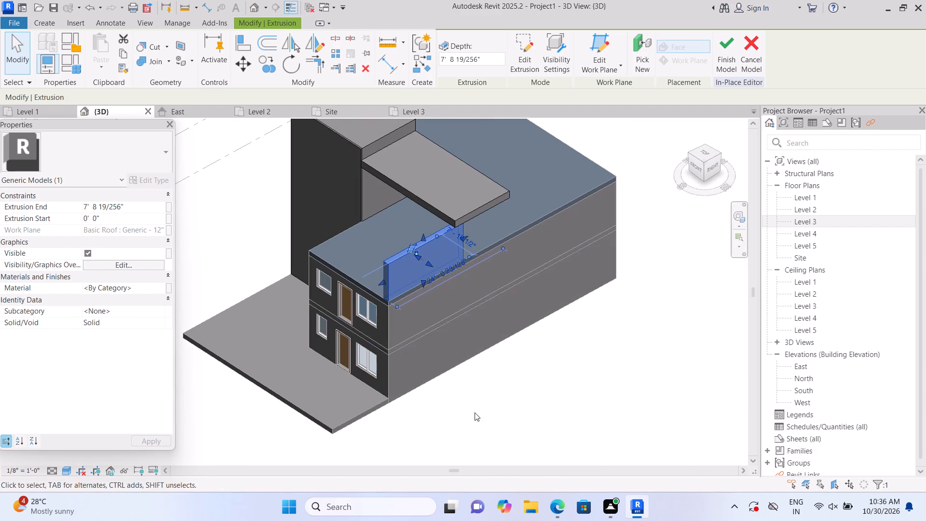
pyautogui.click(474, 412)
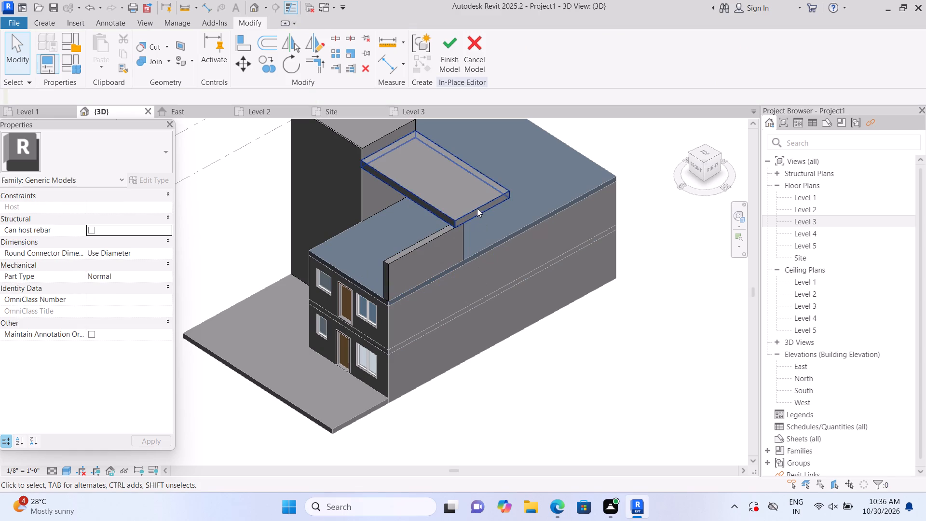
# Pull the projecting canopy slab's outer face back slightly toward the rooftop block.
pyautogui.click(477, 208)
pyautogui.moveTo(485, 210); pyautogui.dragTo(465, 193)
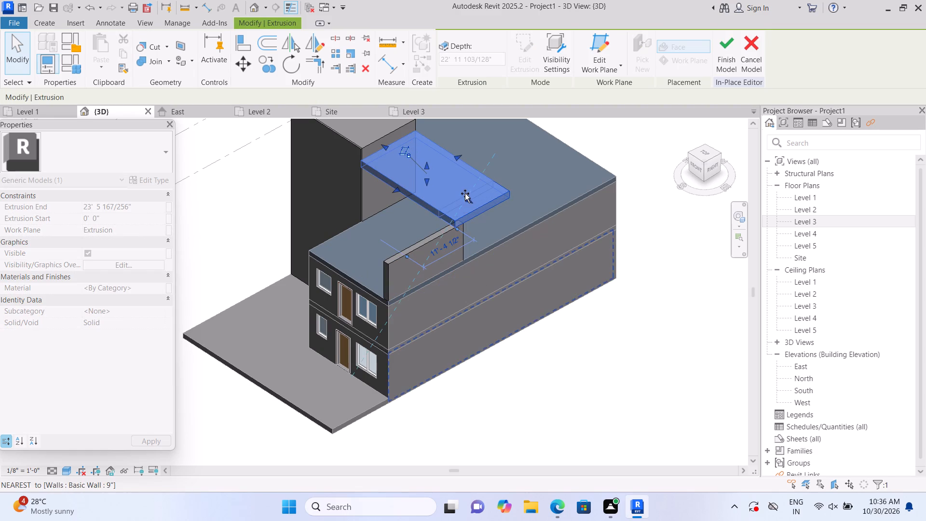
pyautogui.moveTo(465, 193); pyautogui.dragTo(464, 193)
pyautogui.click(494, 380)
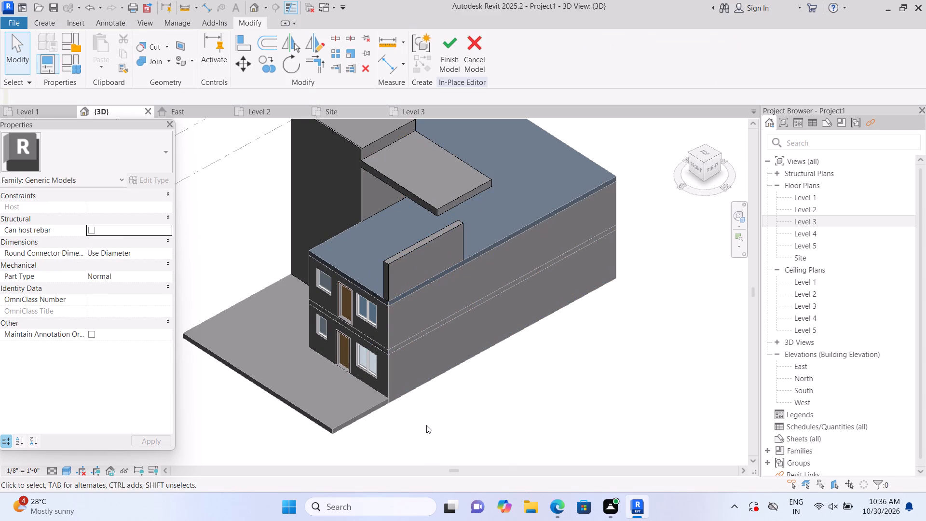
# Extrude a rectangle 3" deep covering the full front edge of the slab between the two storeys, using that slab's front face as work plane.
pyautogui.moveTo(426, 425); pyautogui.dragTo(509, 418, button='middle')
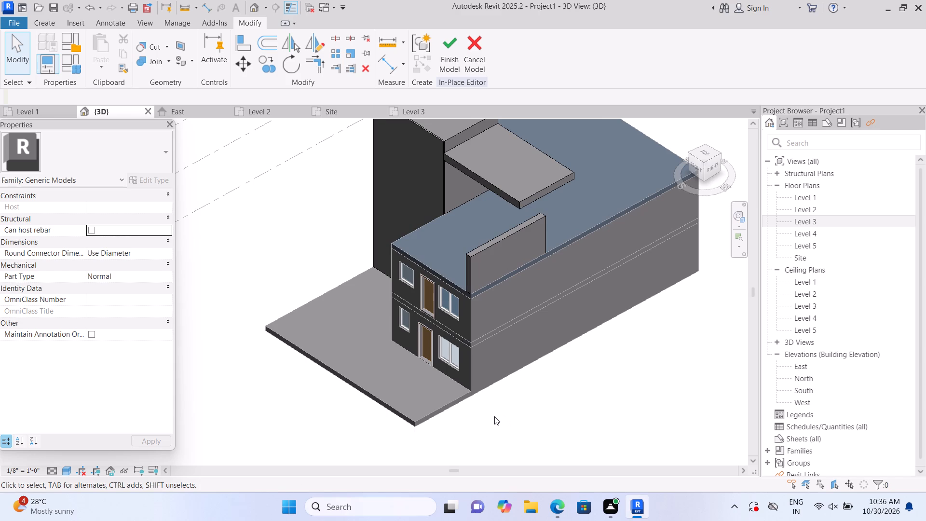
pyautogui.scroll(4, 398, 323)
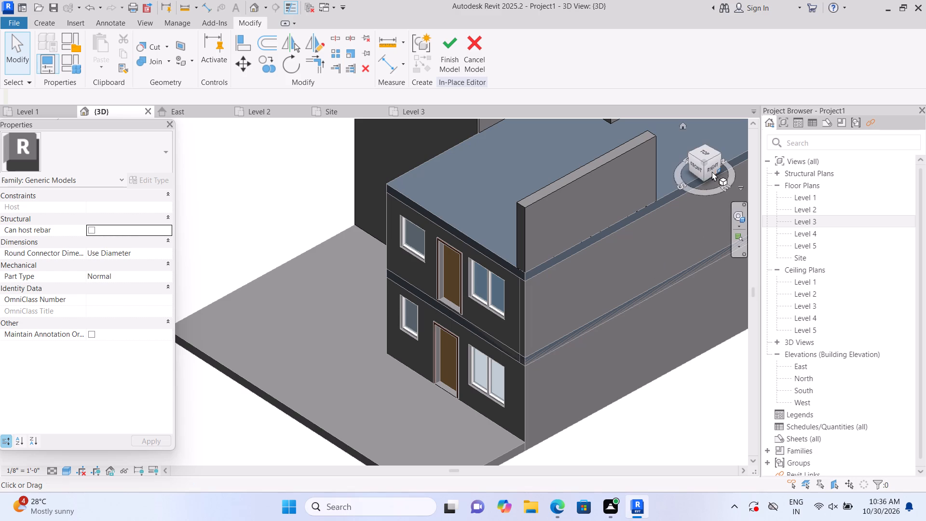
pyautogui.click(696, 171)
pyautogui.scroll(2, 226, 345)
pyautogui.scroll(8, 321, 295)
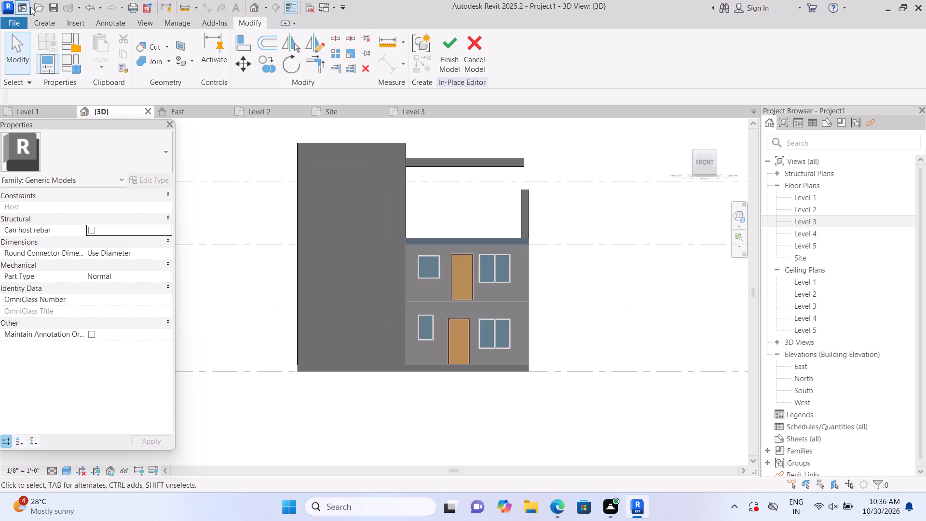
pyautogui.click(45, 17)
pyautogui.click(114, 66)
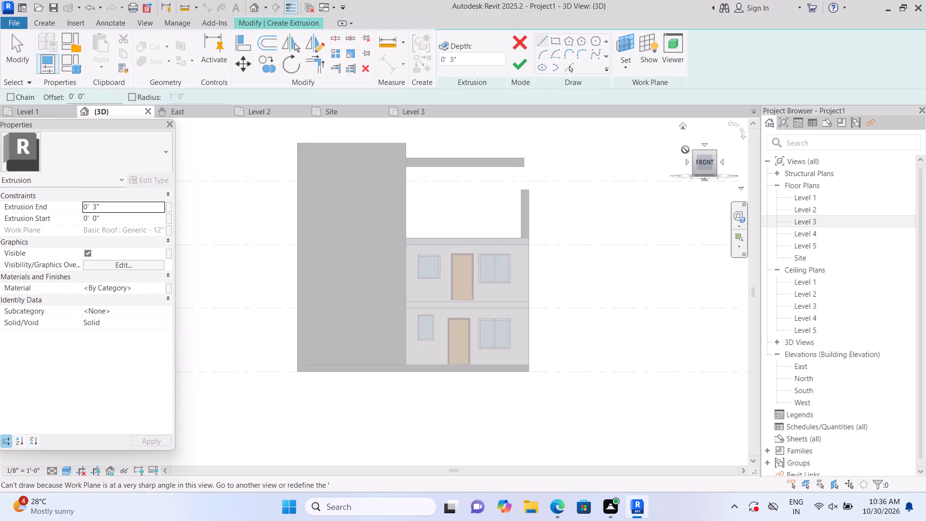
pyautogui.click(623, 69)
pyautogui.click(629, 111)
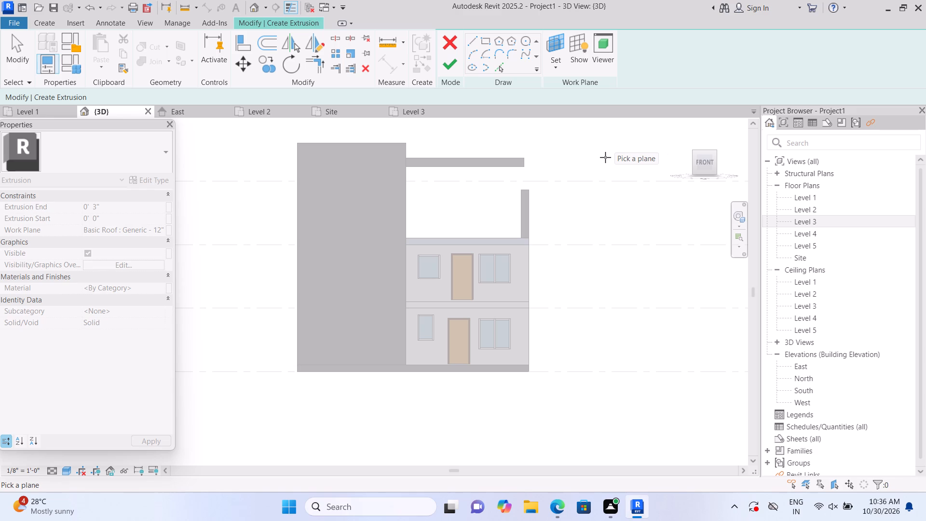
pyautogui.scroll(1, 605, 157)
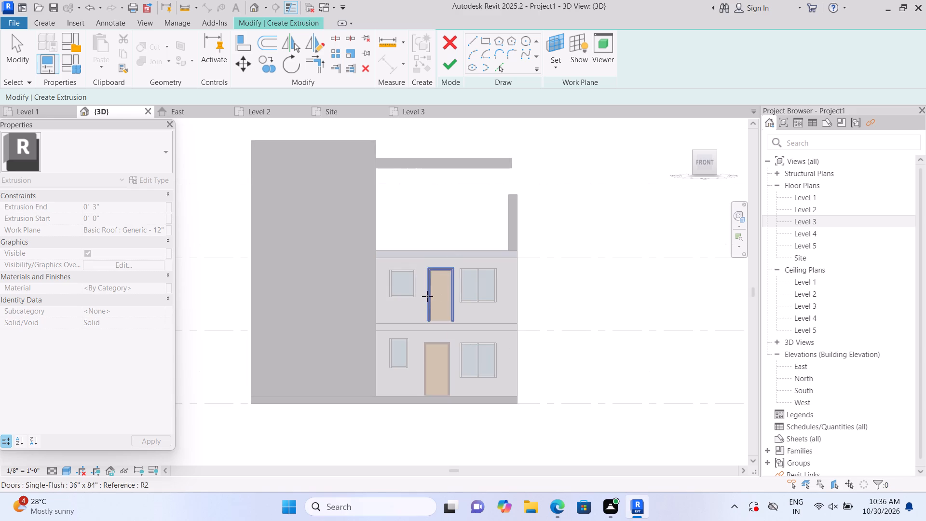
pyautogui.click(555, 66)
pyautogui.click(564, 111)
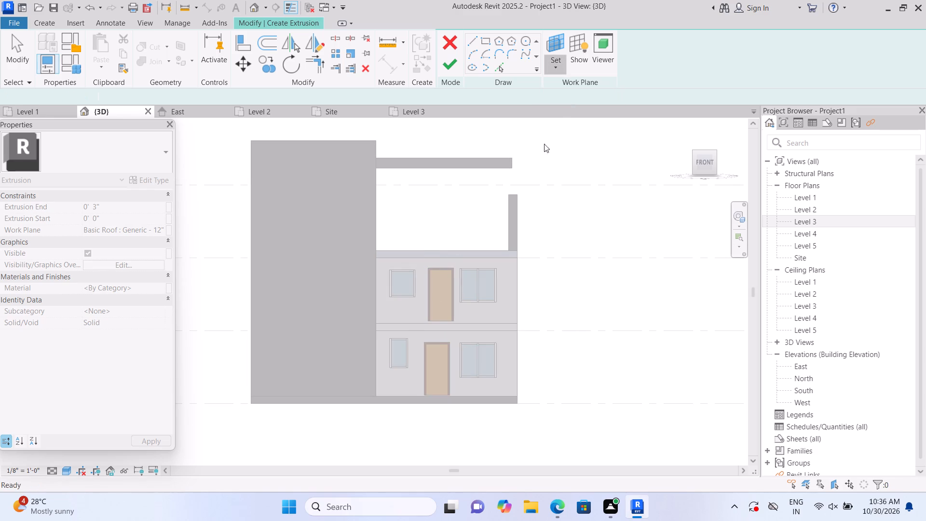
pyautogui.scroll(4, 454, 292)
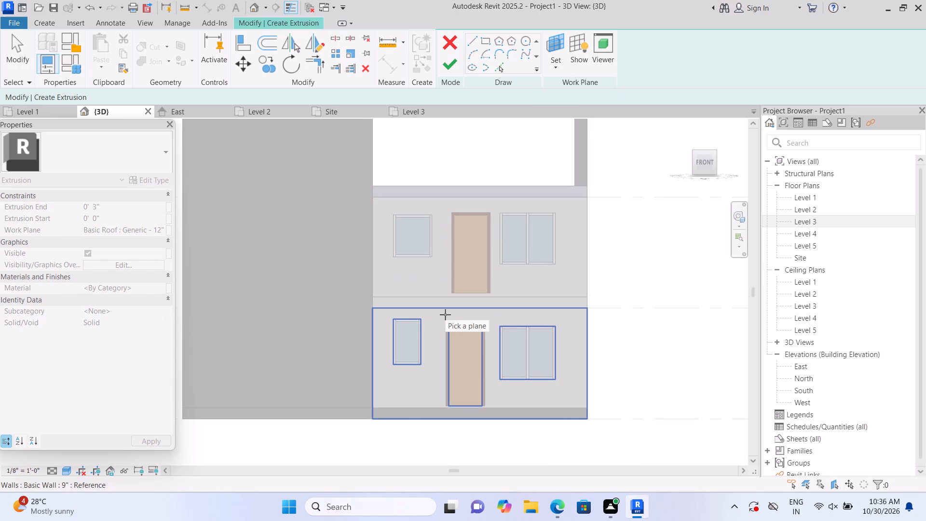
pyautogui.scroll(1, 445, 317)
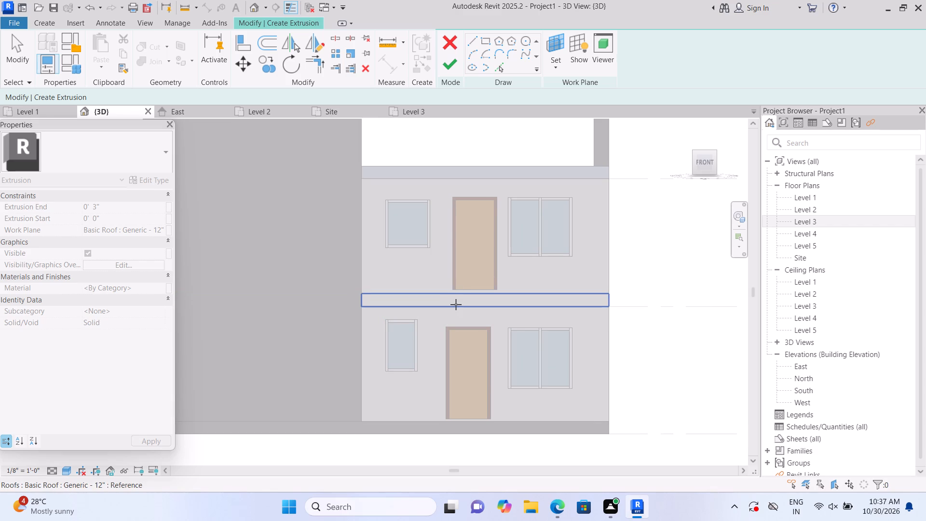
pyautogui.click(575, 301)
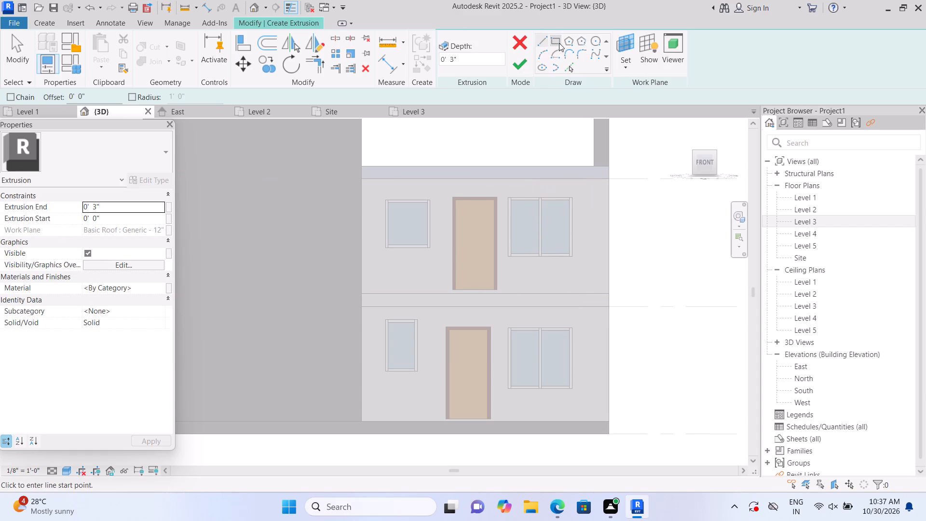
pyautogui.click(559, 43)
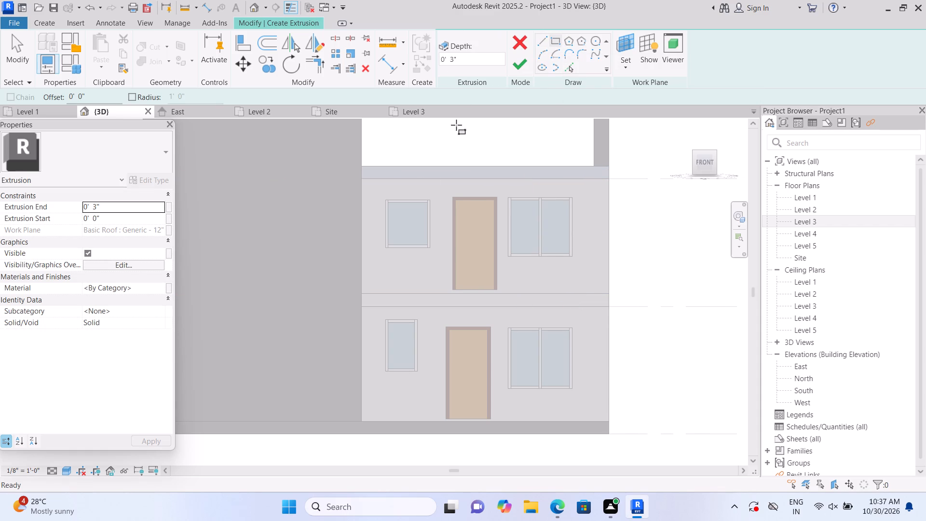
pyautogui.click(364, 288)
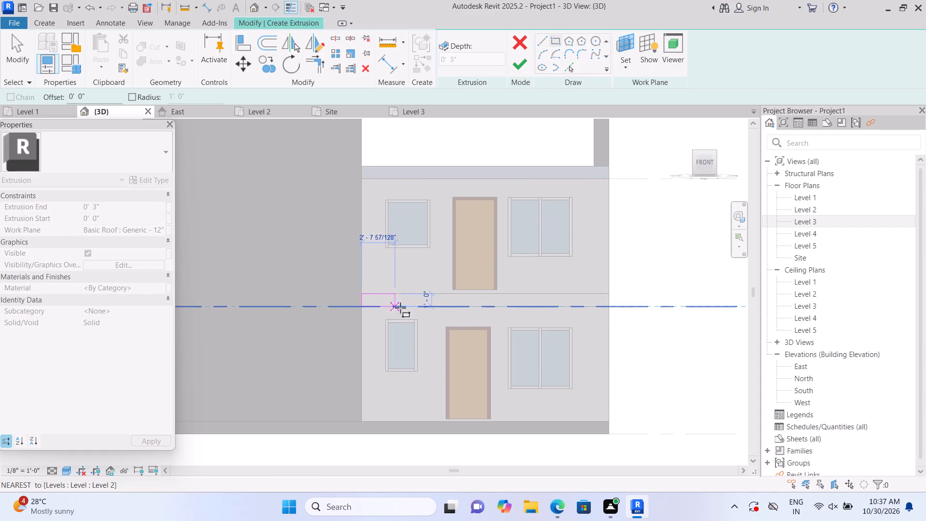
pyautogui.click(612, 312)
pyautogui.click(511, 63)
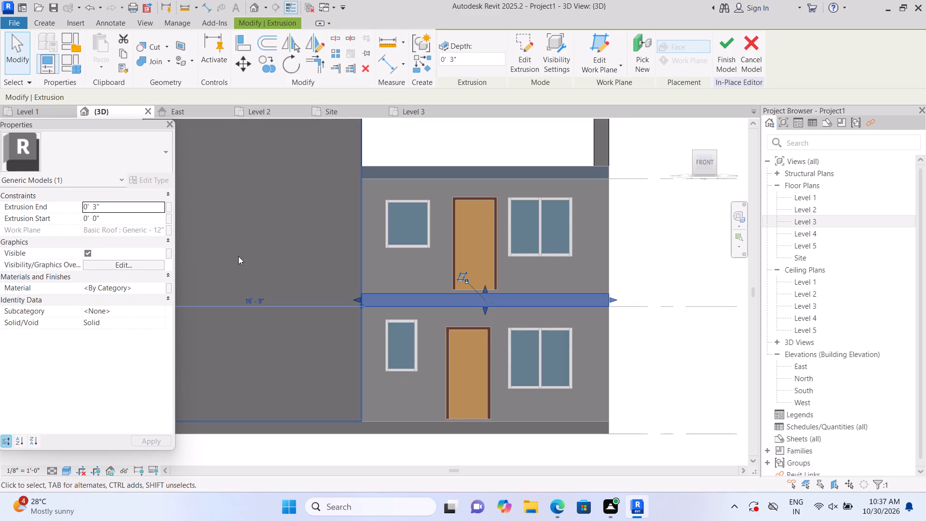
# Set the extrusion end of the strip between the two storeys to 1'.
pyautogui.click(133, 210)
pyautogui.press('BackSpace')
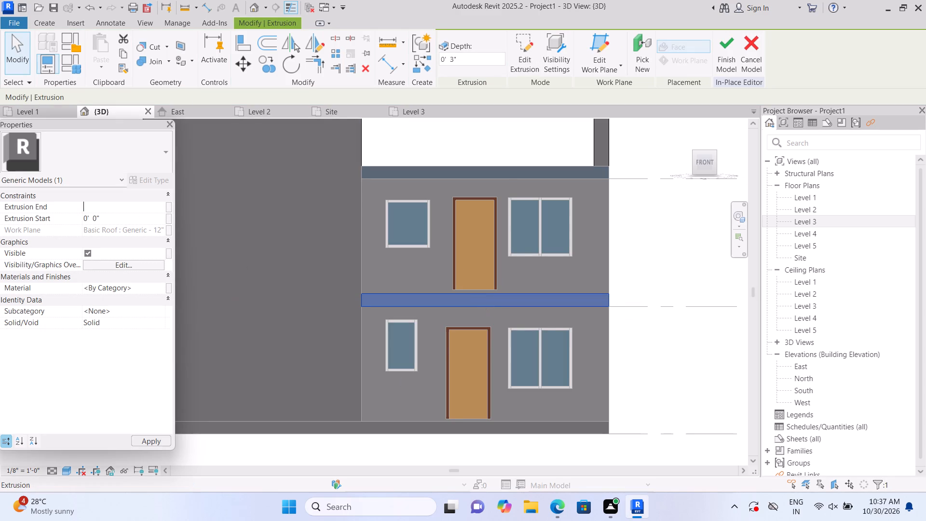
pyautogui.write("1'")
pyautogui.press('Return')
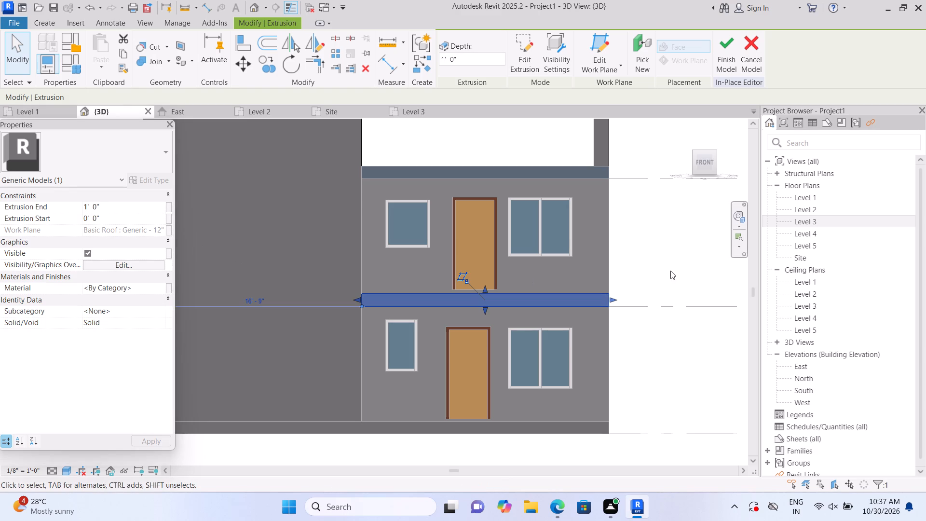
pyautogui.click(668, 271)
# Extrude a rectangle about 19'-4 1/2" by 1'-0" over the top roof's front edge to an extrusion end of 1'.
pyautogui.moveTo(668, 273); pyautogui.dragTo(674, 329, button='middle')
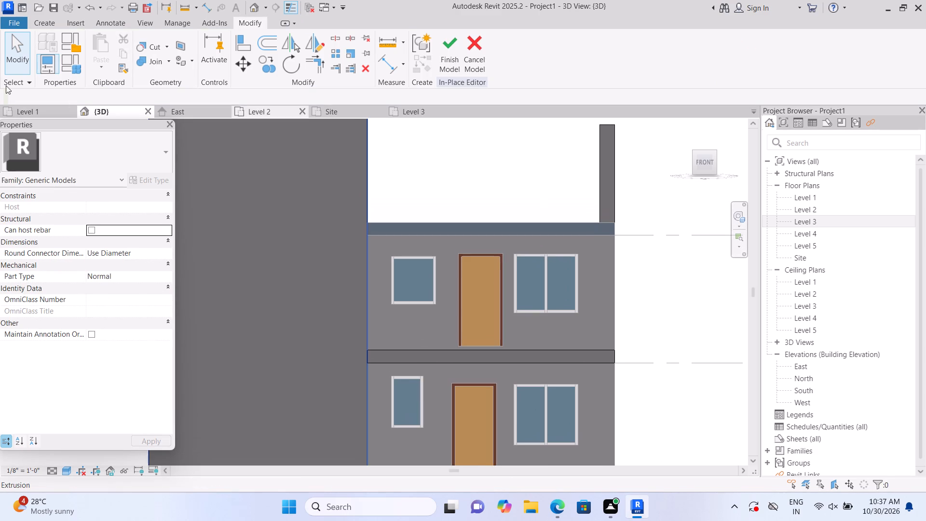
pyautogui.click(46, 20)
pyautogui.click(95, 52)
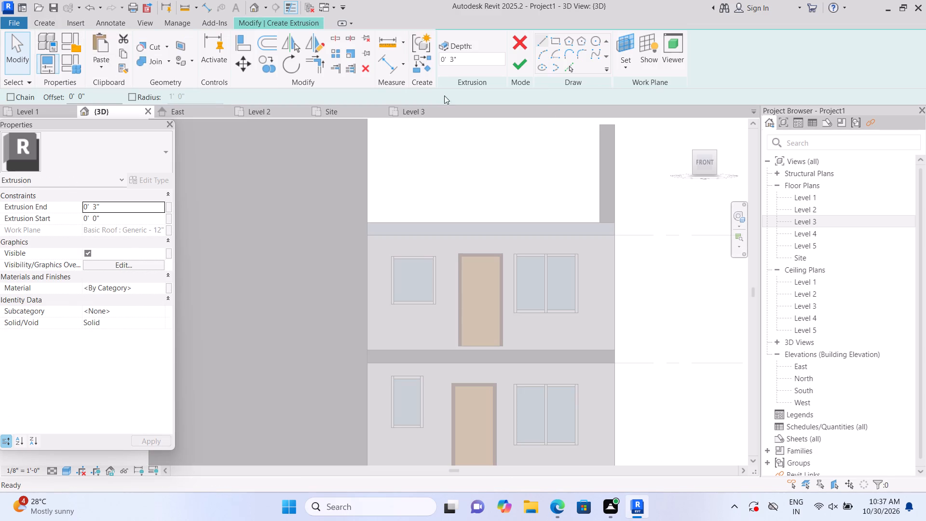
pyautogui.click(627, 70)
pyautogui.click(635, 110)
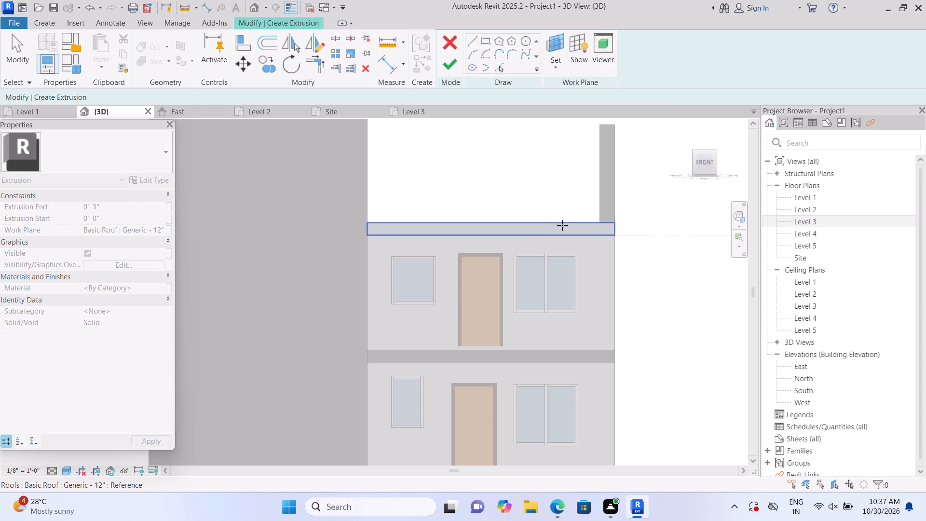
pyautogui.click(606, 228)
pyautogui.click(556, 41)
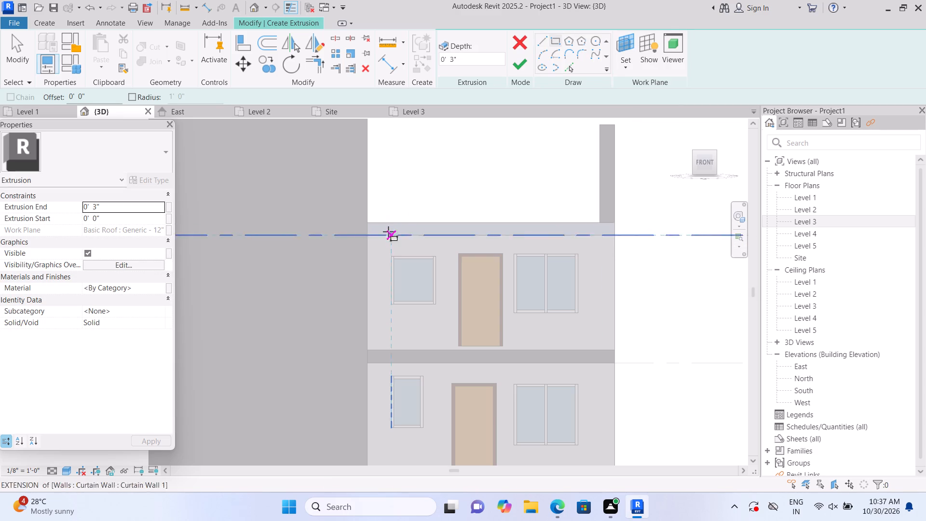
pyautogui.click(367, 221)
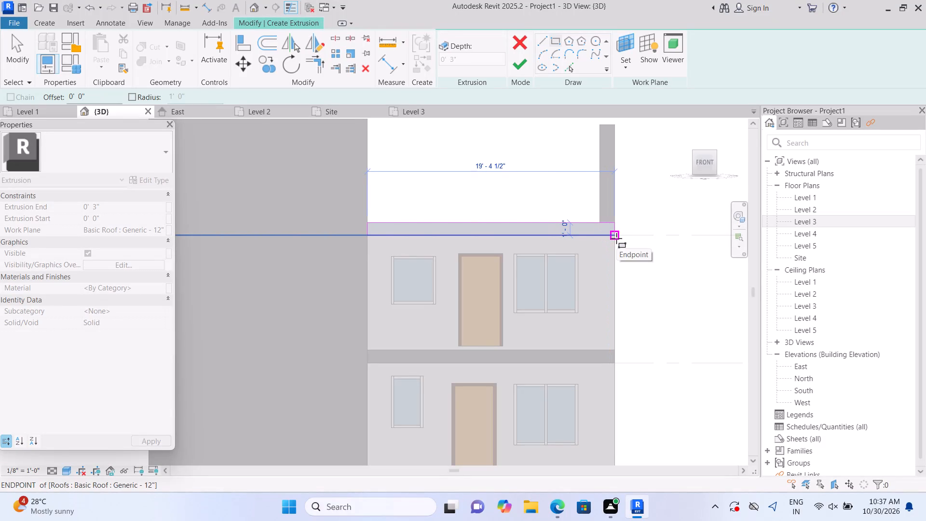
pyautogui.click(616, 238)
pyautogui.click(136, 204)
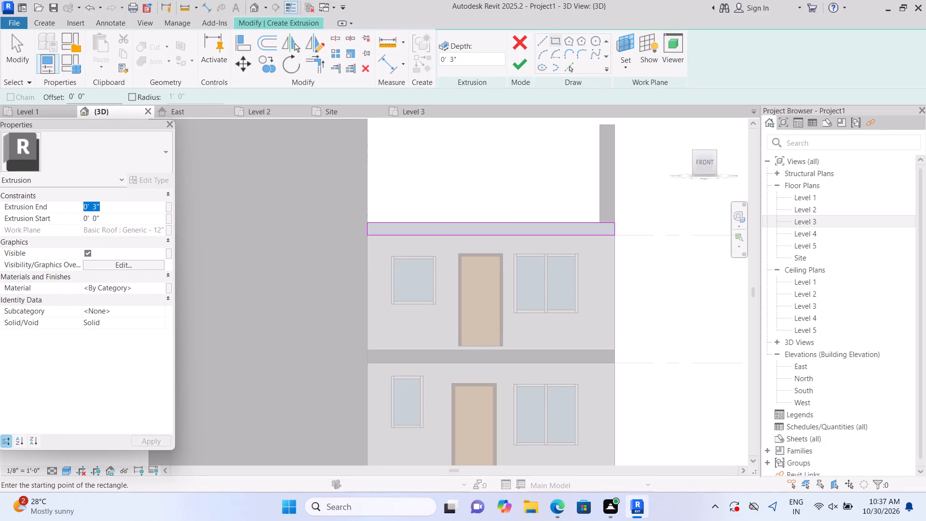
pyautogui.press('BackSpace')
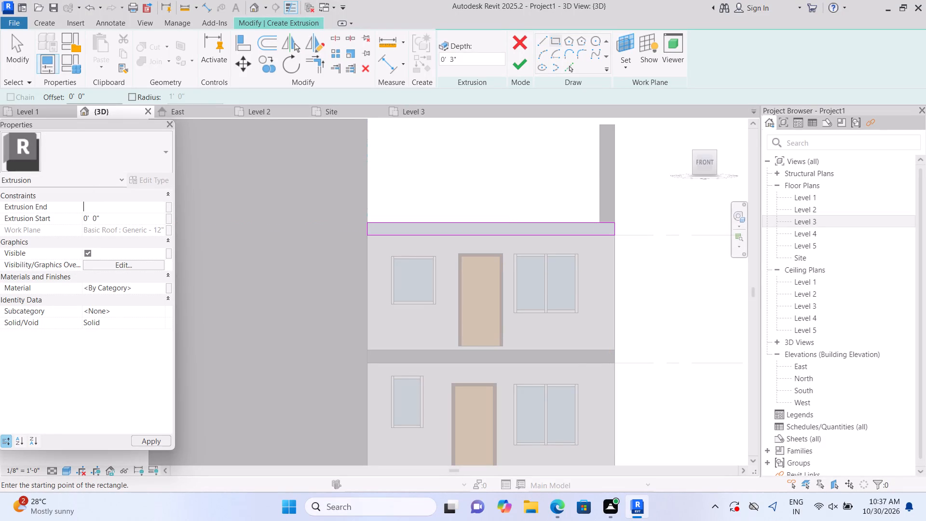
pyautogui.press('1')
pyautogui.press("'")
pyautogui.press('Return')
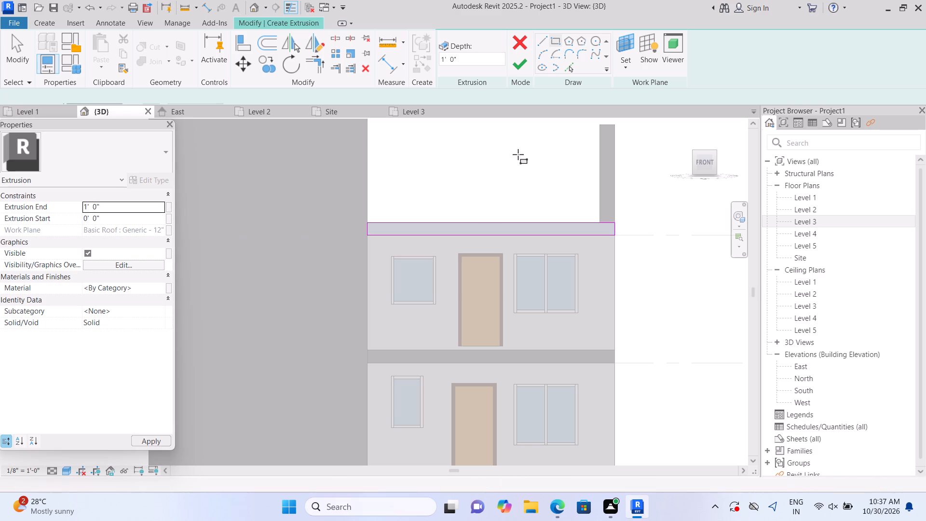
pyautogui.click(518, 64)
pyautogui.click(667, 223)
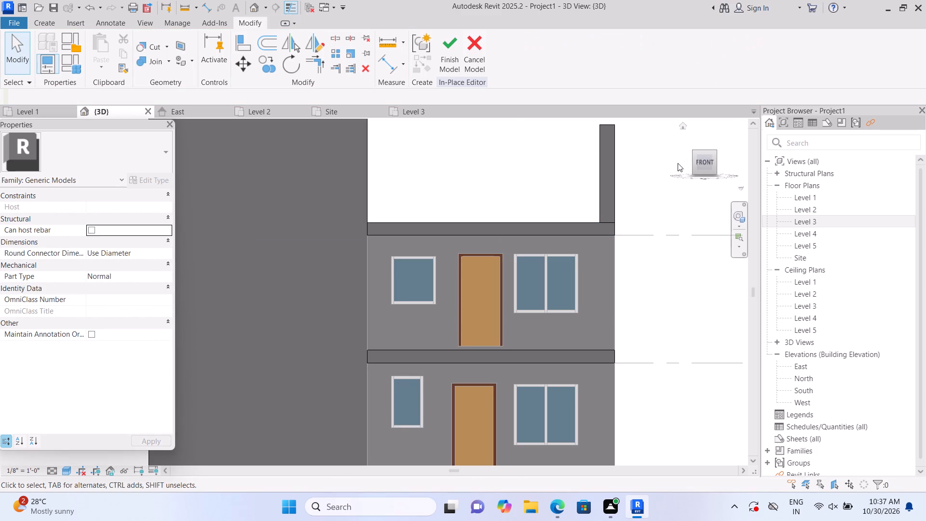
# Stretch the front face of the strip between the storeys outward to about 4'-11", then a little further, as a canopy over the ground-floor door.
pyautogui.click(684, 125)
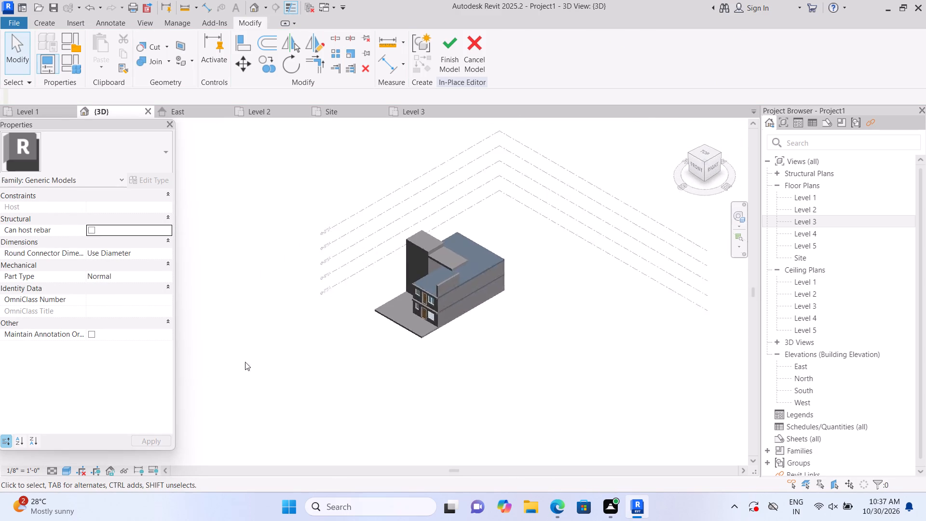
pyautogui.scroll(2, 215, 369)
pyautogui.scroll(8, 242, 316)
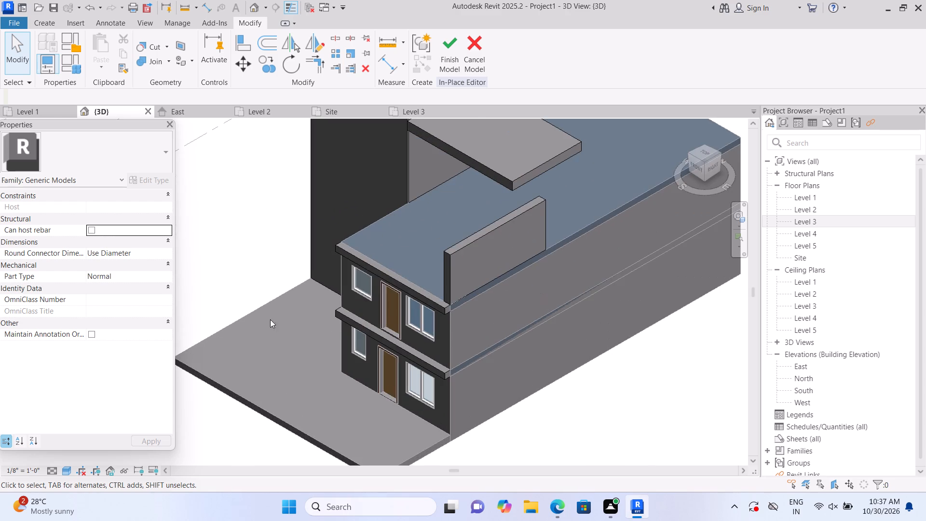
pyautogui.scroll(1, 272, 334)
pyautogui.moveTo(270, 335); pyautogui.dragTo(230, 267, button='middle')
pyautogui.scroll(2, 229, 271)
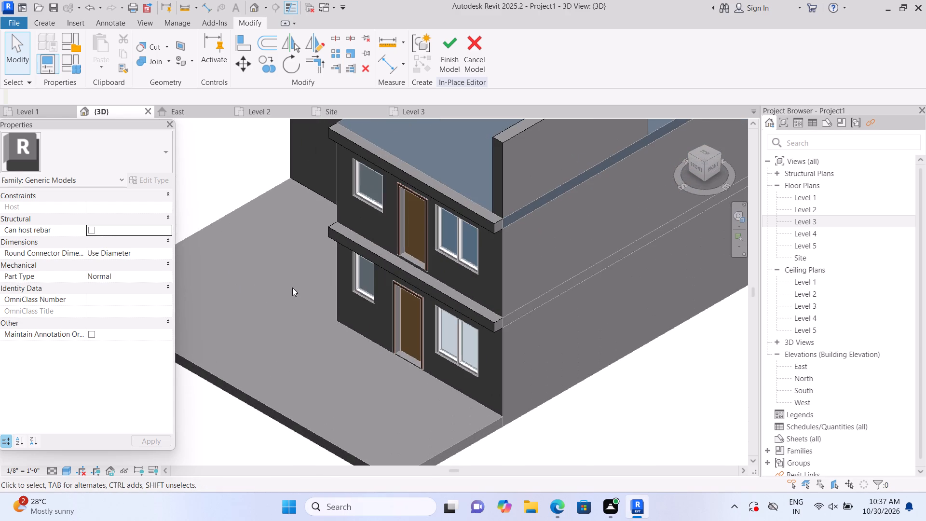
pyautogui.scroll(2, 349, 276)
pyautogui.click(406, 276)
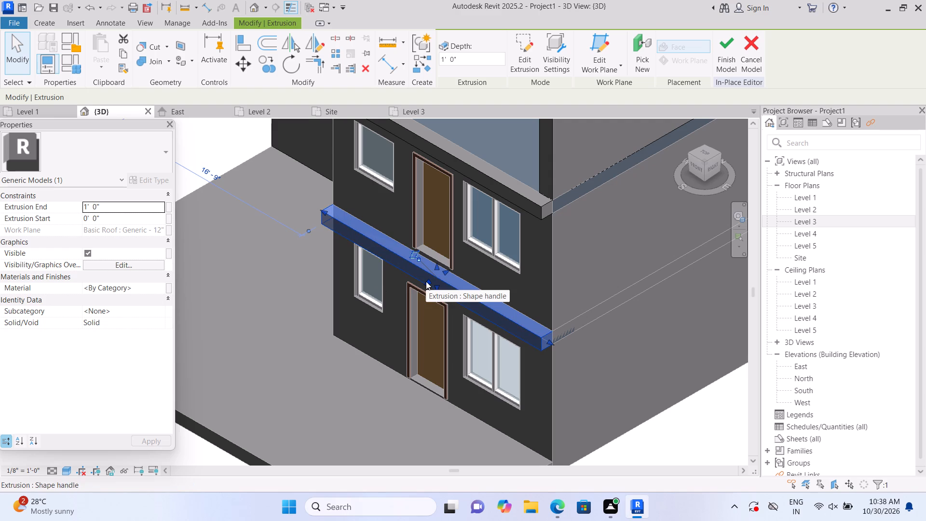
pyautogui.moveTo(426, 281); pyautogui.dragTo(395, 301)
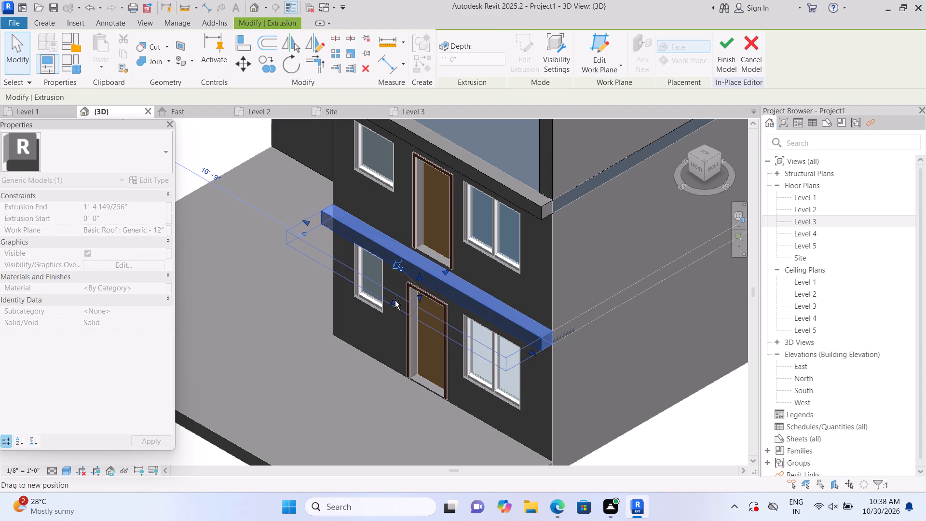
pyautogui.moveTo(395, 301); pyautogui.dragTo(388, 307)
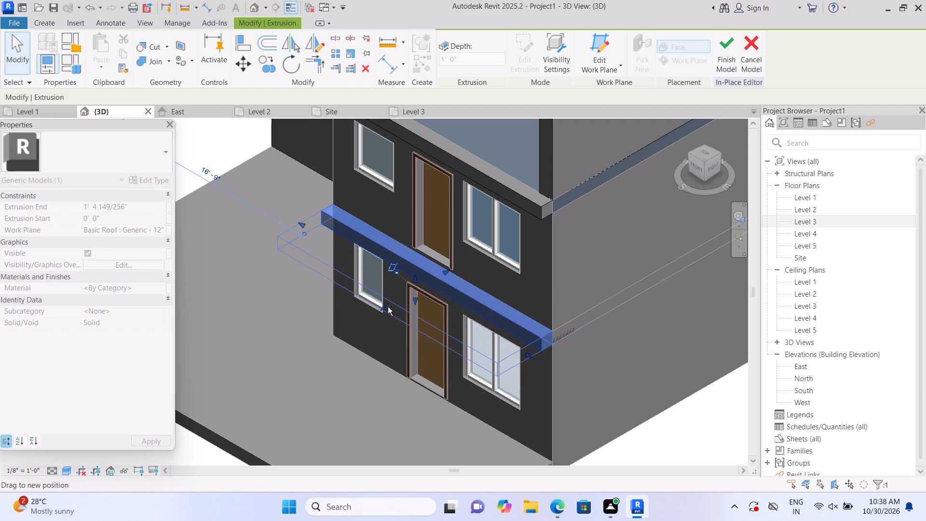
pyautogui.moveTo(388, 307); pyautogui.dragTo(387, 307)
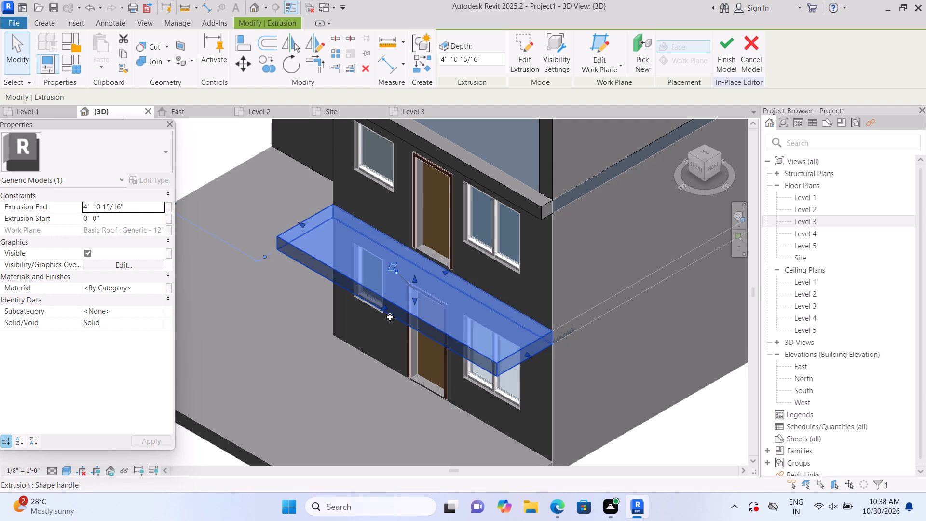
pyautogui.moveTo(383, 307); pyautogui.dragTo(366, 315)
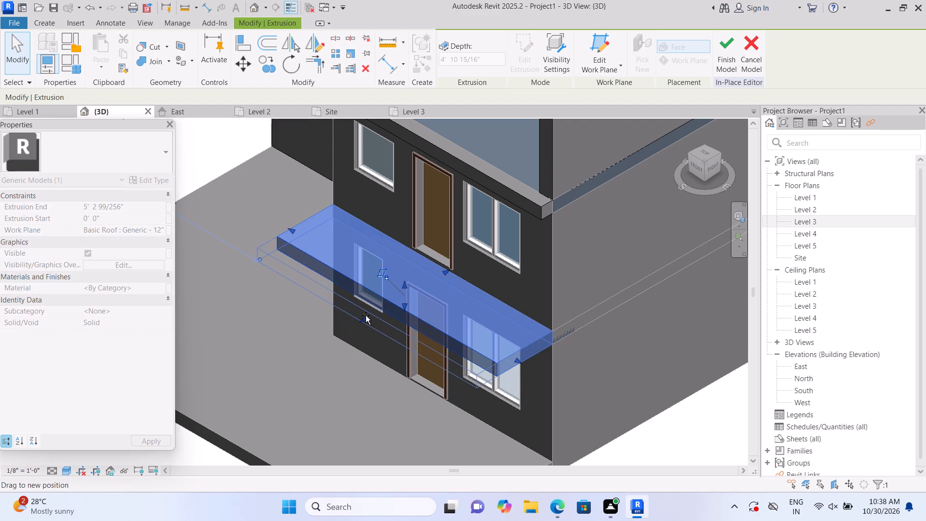
pyautogui.moveTo(366, 315); pyautogui.dragTo(368, 315)
pyautogui.click(666, 428)
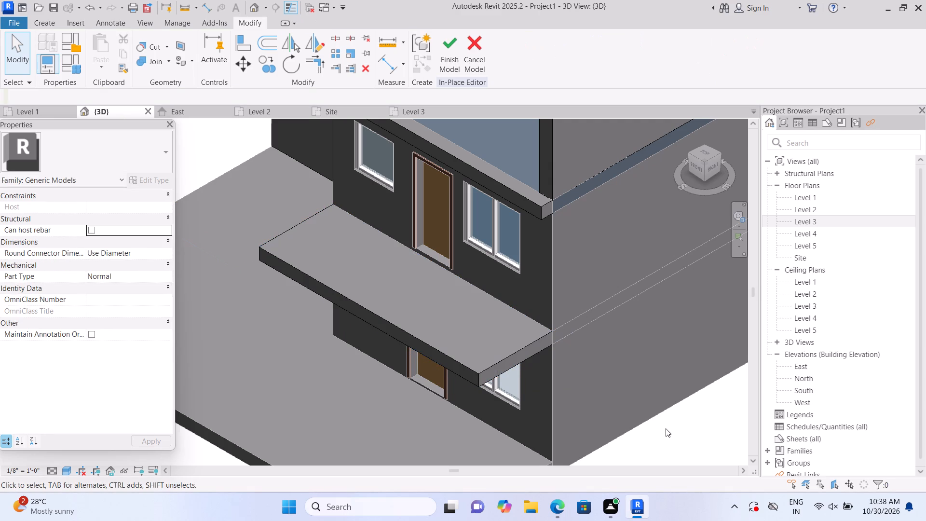
# Pull the front face of the canopy between the two storeys back slightly, to a projection of about 6'-5".
pyautogui.keyDown('shift'); pyautogui.moveTo(678, 446); pyautogui.dragTo(669, 342, button='middle'); pyautogui.keyUp('shift')
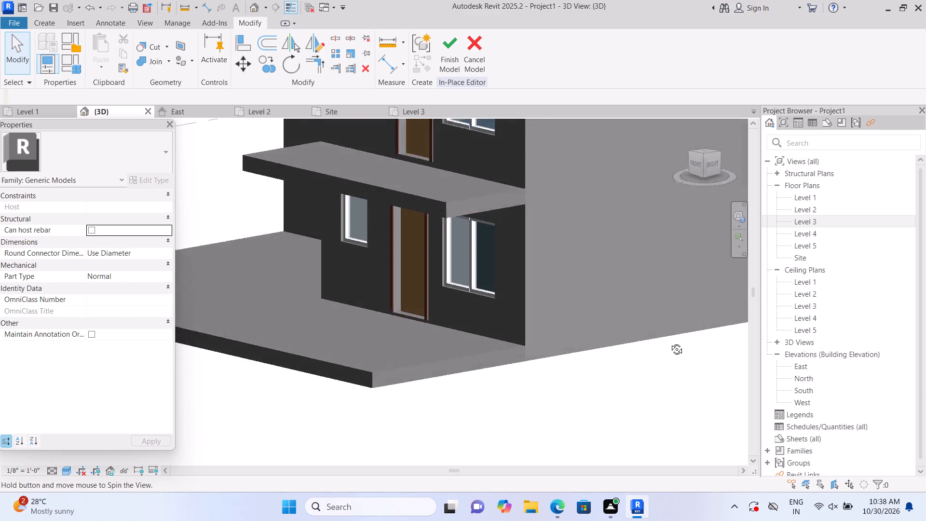
pyautogui.keyDown('shift'); pyautogui.moveTo(669, 342); pyautogui.dragTo(701, 296, button='middle'); pyautogui.keyUp('shift')
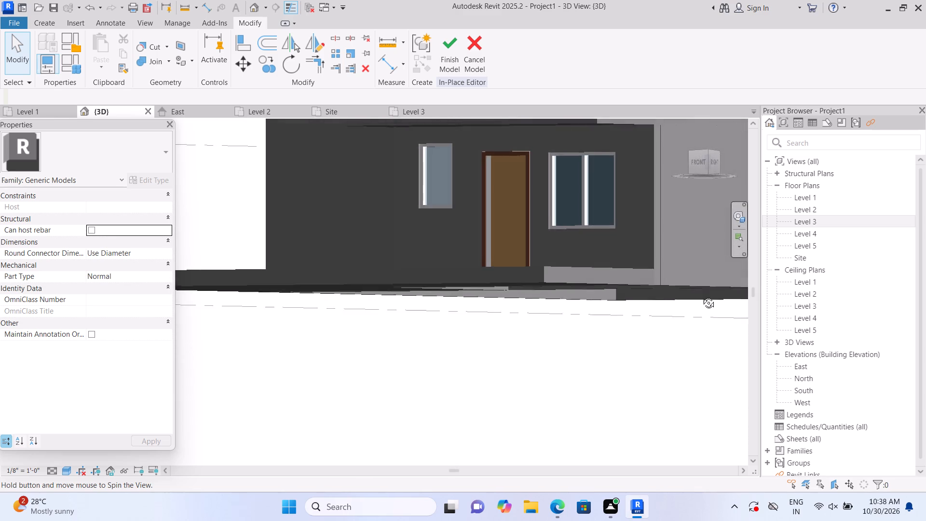
pyautogui.keyDown('shift'); pyautogui.moveTo(701, 296); pyautogui.dragTo(717, 368, button='middle'); pyautogui.keyUp('shift')
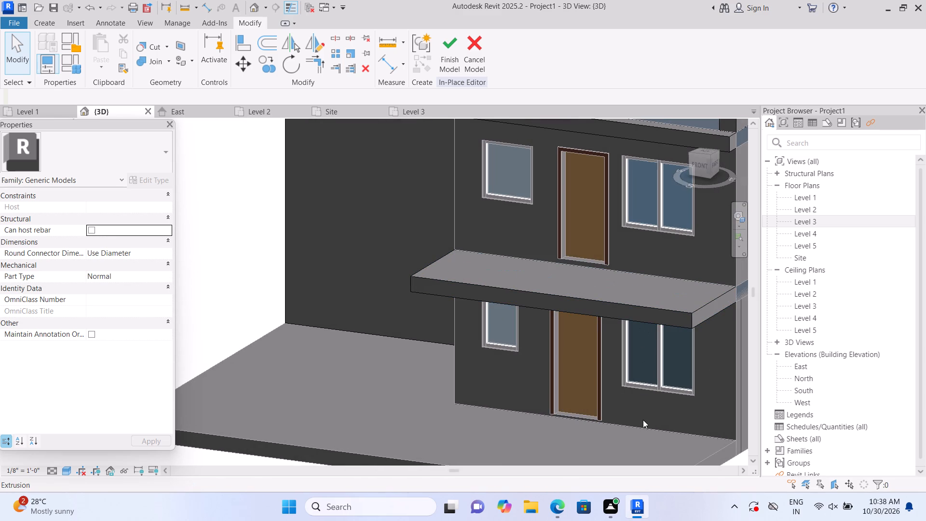
pyautogui.moveTo(641, 421); pyautogui.dragTo(603, 428, button='middle')
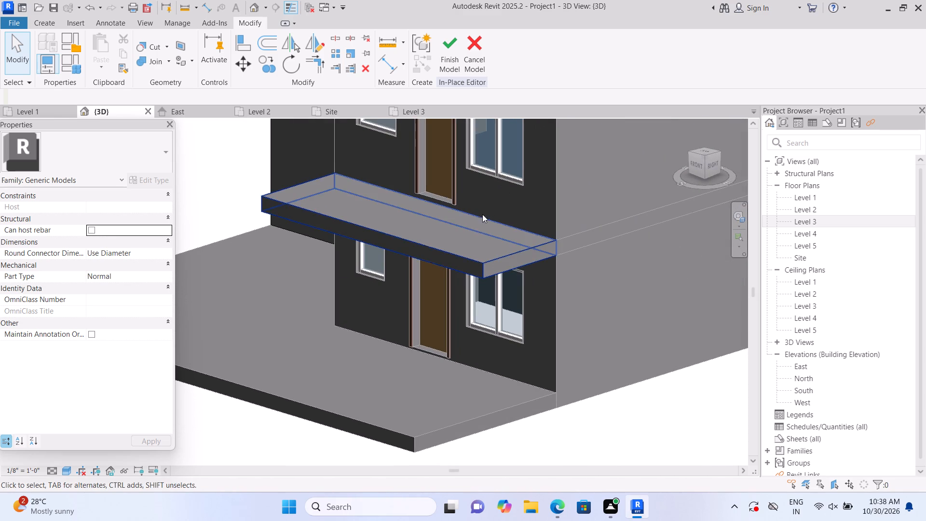
pyautogui.click(475, 234)
pyautogui.scroll(2, 463, 233)
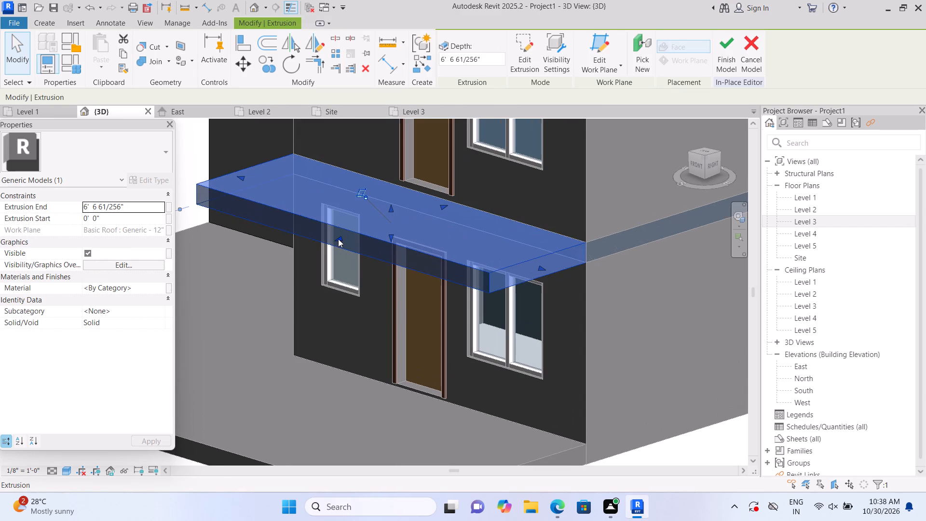
pyautogui.moveTo(338, 239); pyautogui.dragTo(343, 234)
pyautogui.scroll(-3, 361, 247)
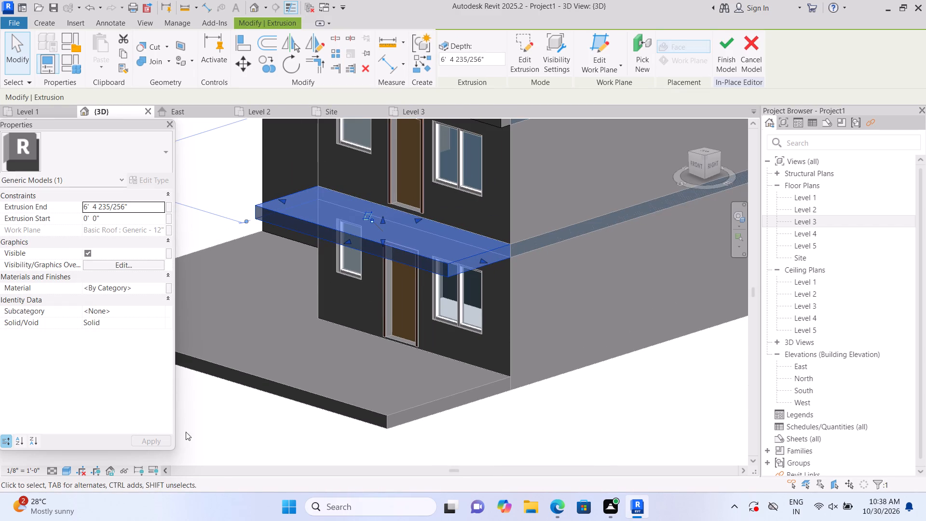
# Stretch the front face of the strip on the top roof's edge outward to about 6'-5", flush with the canopy below.
pyautogui.moveTo(287, 424); pyautogui.dragTo(331, 452, button='middle')
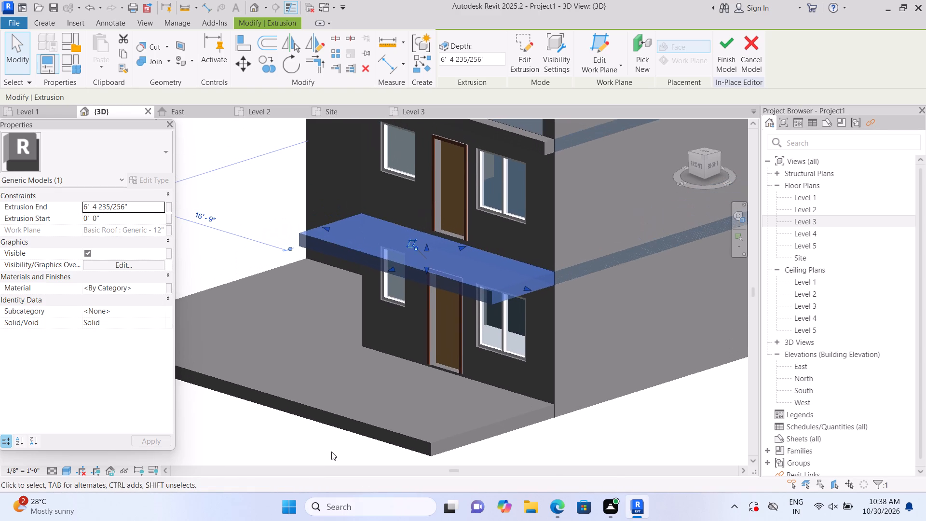
pyautogui.scroll(-2, 331, 452)
pyautogui.scroll(1, 305, 366)
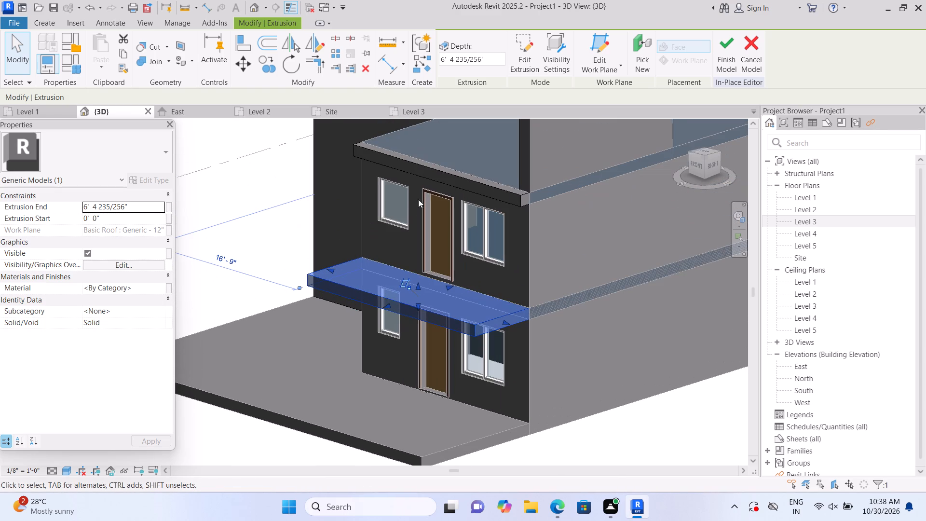
pyautogui.click(437, 174)
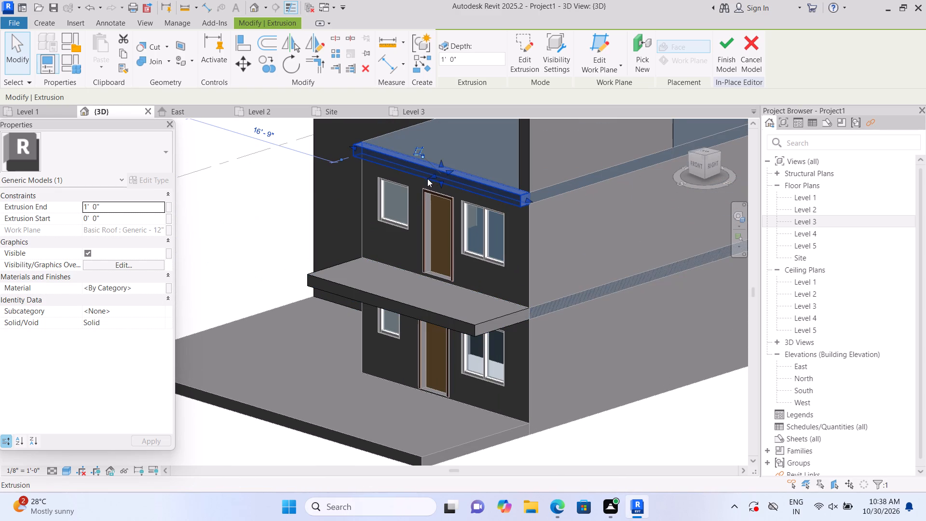
pyautogui.moveTo(431, 175); pyautogui.dragTo(418, 184)
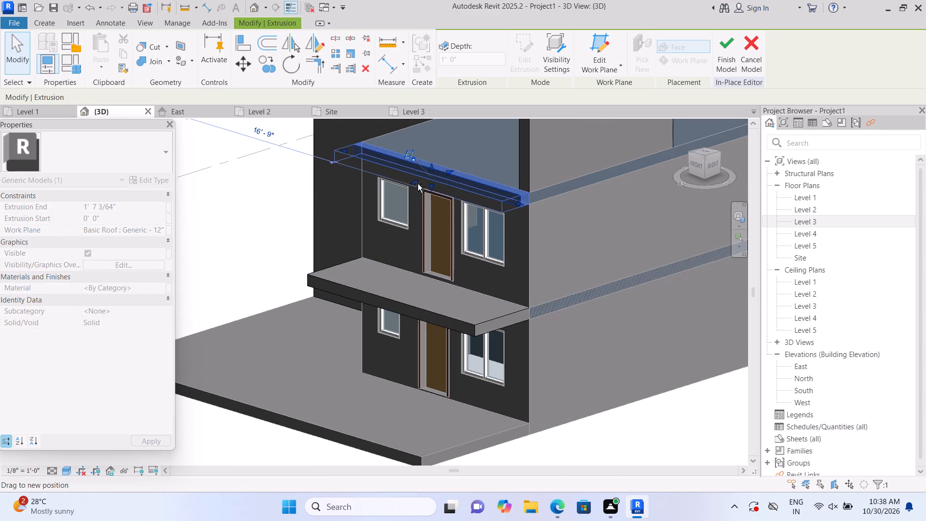
pyautogui.moveTo(418, 184); pyautogui.dragTo(411, 188)
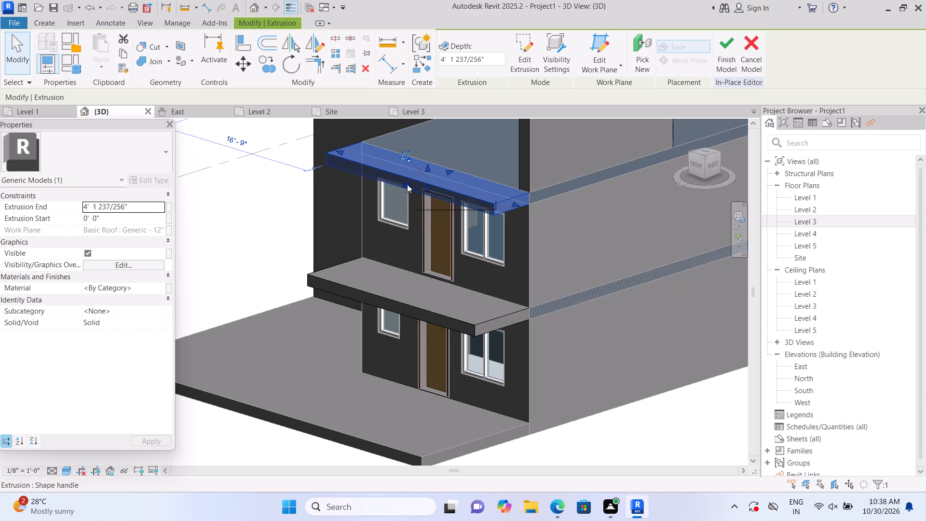
pyautogui.moveTo(405, 184); pyautogui.dragTo(396, 192)
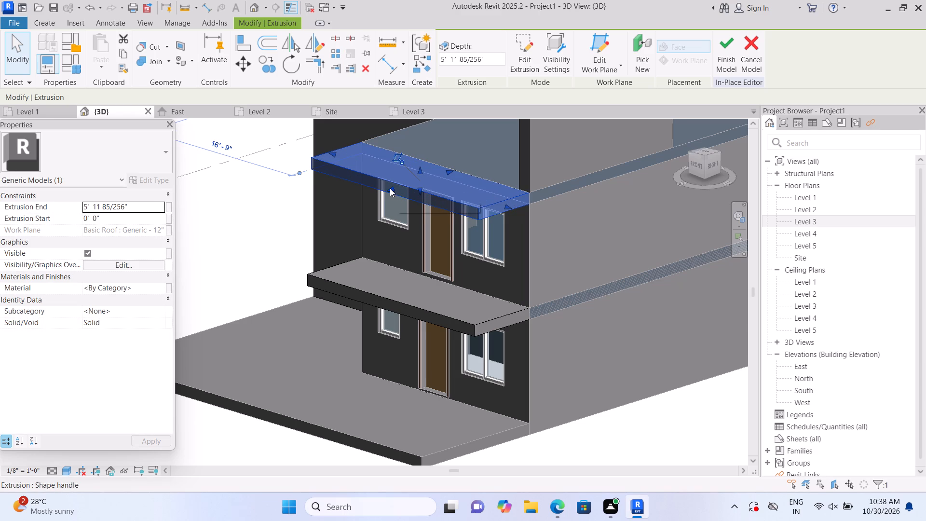
pyautogui.moveTo(390, 188); pyautogui.dragTo(385, 191)
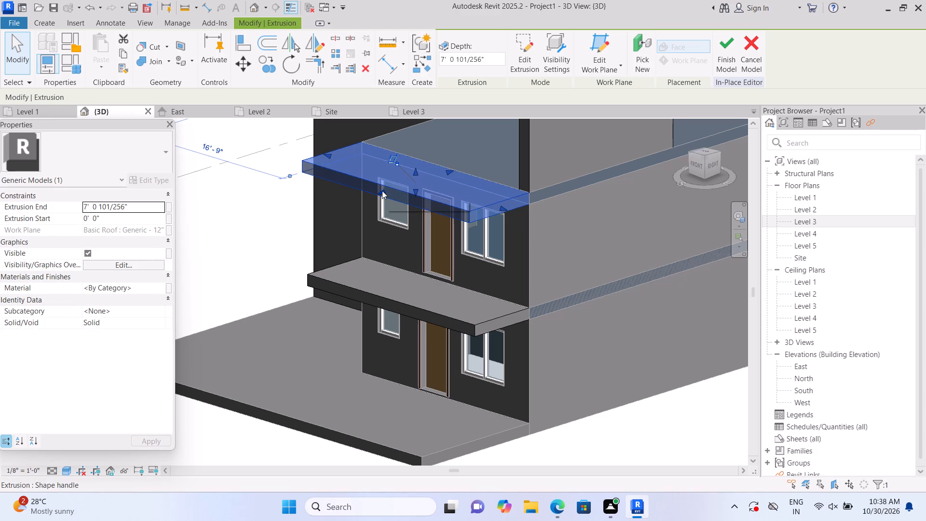
pyautogui.click(380, 191)
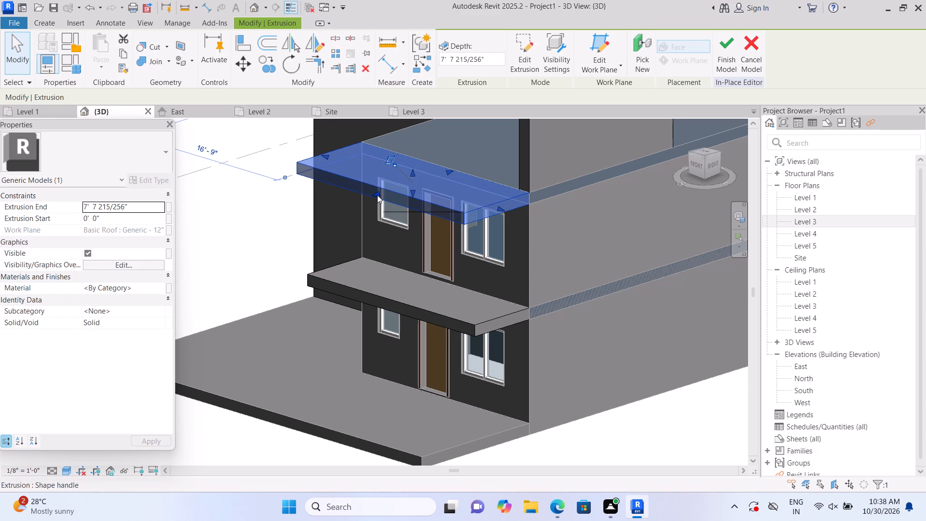
pyautogui.moveTo(377, 195); pyautogui.dragTo(386, 189)
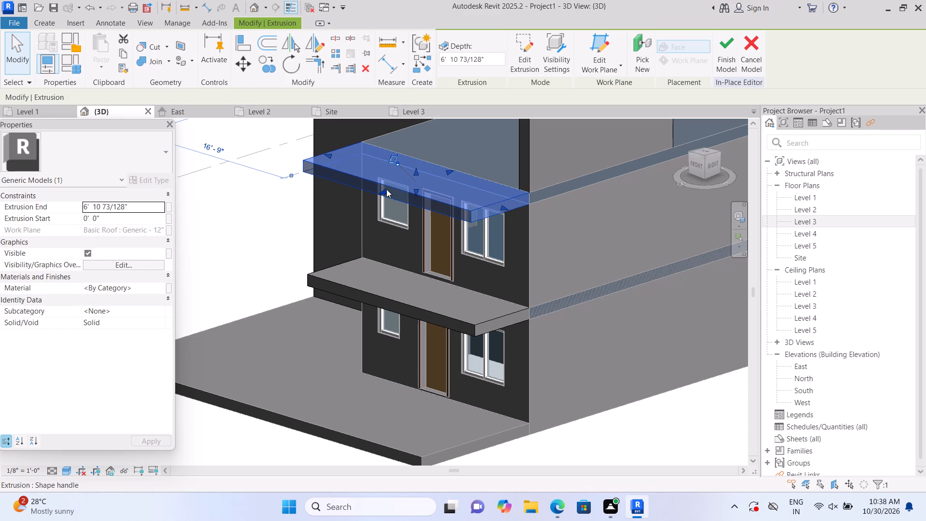
pyautogui.click(381, 191)
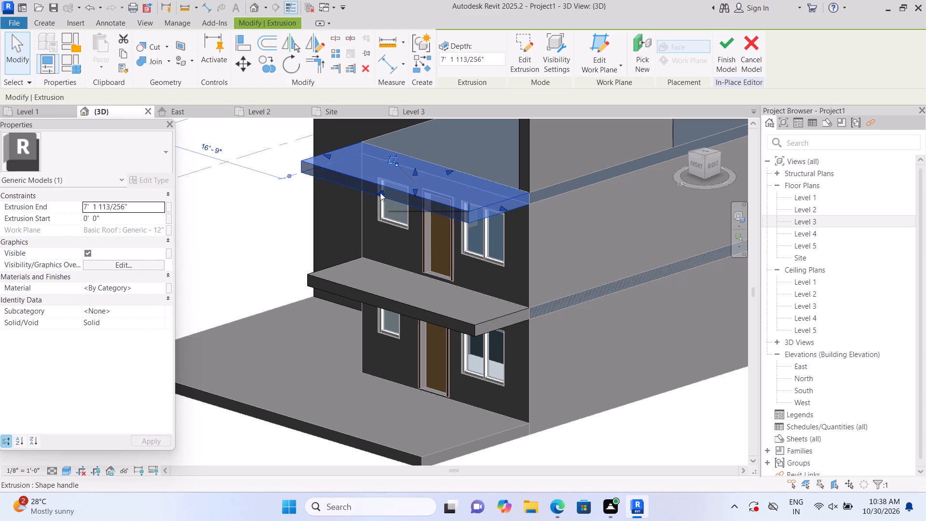
pyautogui.moveTo(380, 192); pyautogui.dragTo(388, 188)
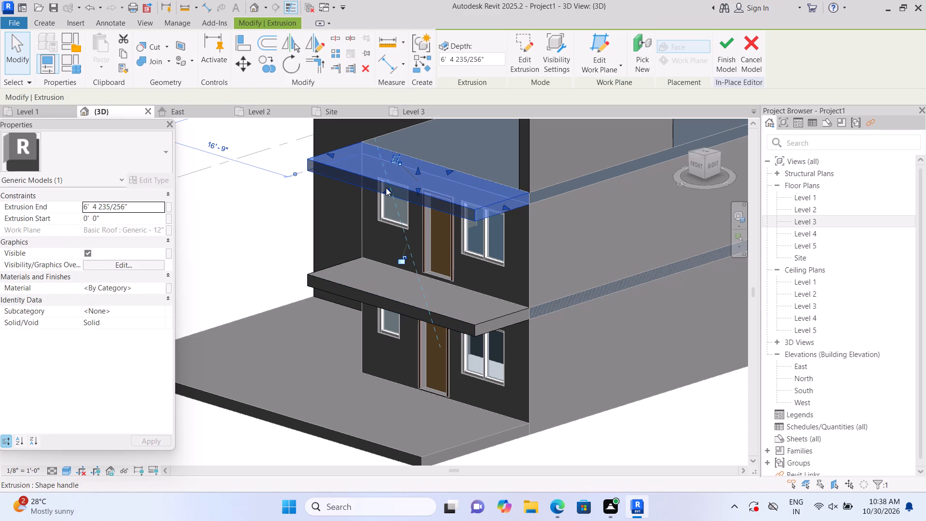
pyautogui.click(254, 244)
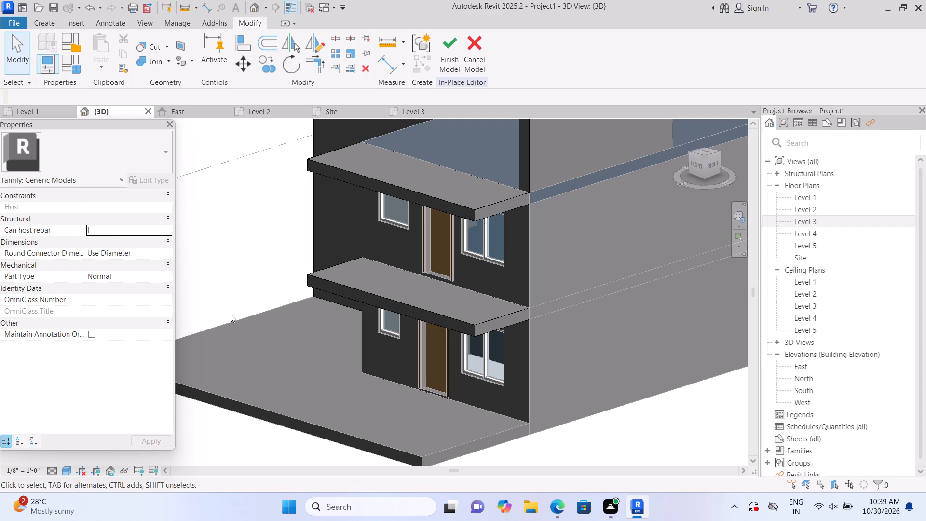
# Using the upper canopy's end face as work plane, extrude a rectangle about 18'-5" by 1'-0" along the roof's side edge to 1'.
pyautogui.keyDown('shift'); pyautogui.moveTo(217, 298); pyautogui.dragTo(306, 345, button='middle'); pyautogui.keyUp('shift')
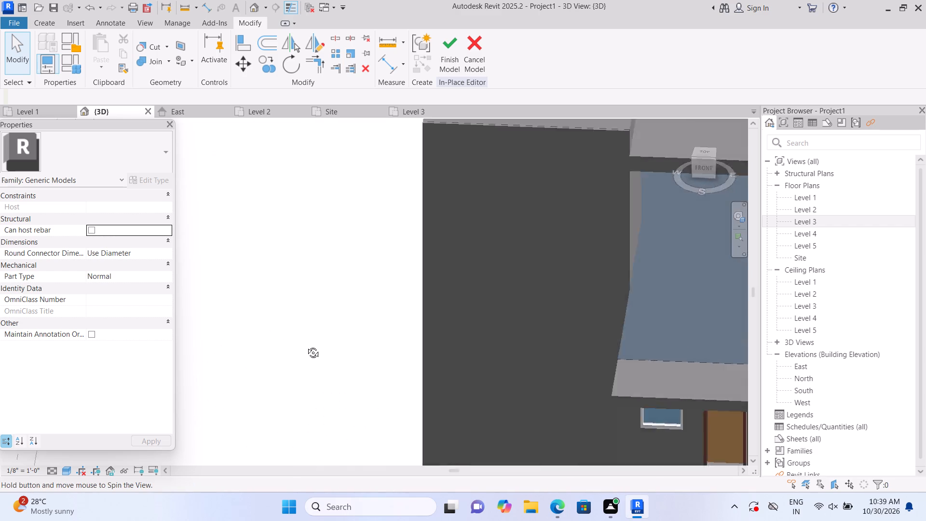
pyautogui.keyDown('shift'); pyautogui.moveTo(306, 345); pyautogui.dragTo(314, 347, button='middle'); pyautogui.keyUp('shift')
pyautogui.moveTo(321, 355); pyautogui.dragTo(263, 214, button='middle')
pyautogui.keyDown('shift'); pyautogui.moveTo(268, 453); pyautogui.dragTo(304, 454, button='middle'); pyautogui.keyUp('shift')
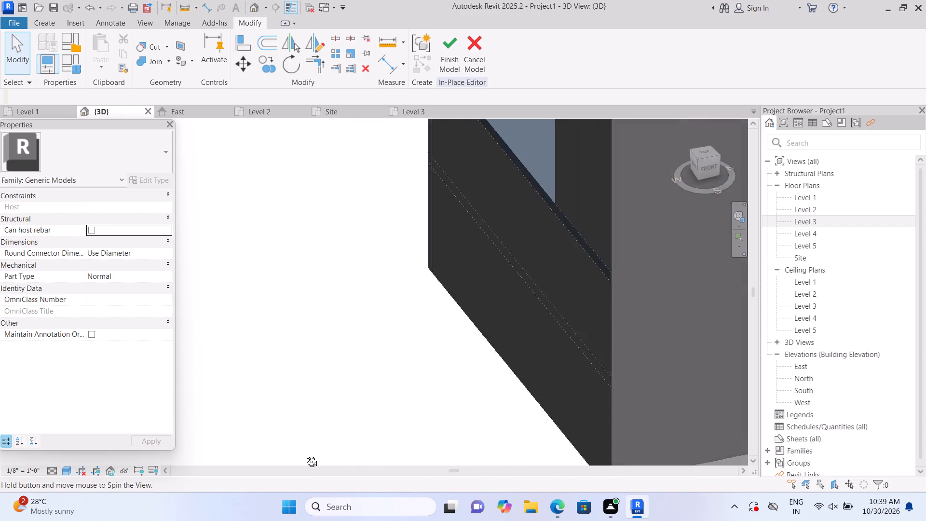
pyautogui.keyDown('shift'); pyautogui.moveTo(304, 454); pyautogui.dragTo(344, 428, button='middle'); pyautogui.keyUp('shift')
pyautogui.moveTo(364, 396); pyautogui.dragTo(82, 334, button='middle')
pyautogui.scroll(-1, 235, 371)
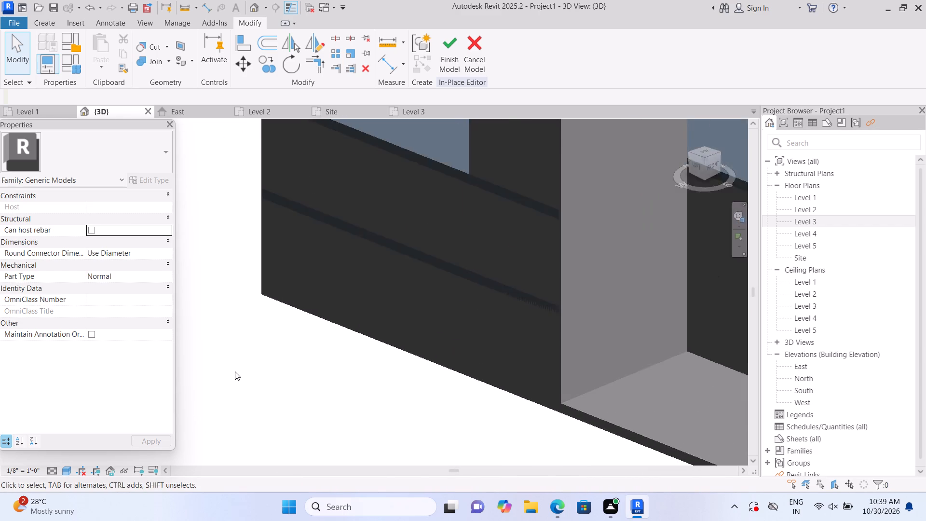
pyautogui.scroll(-3, 235, 371)
pyautogui.scroll(2, 567, 345)
pyautogui.moveTo(567, 344); pyautogui.dragTo(561, 347, button='middle')
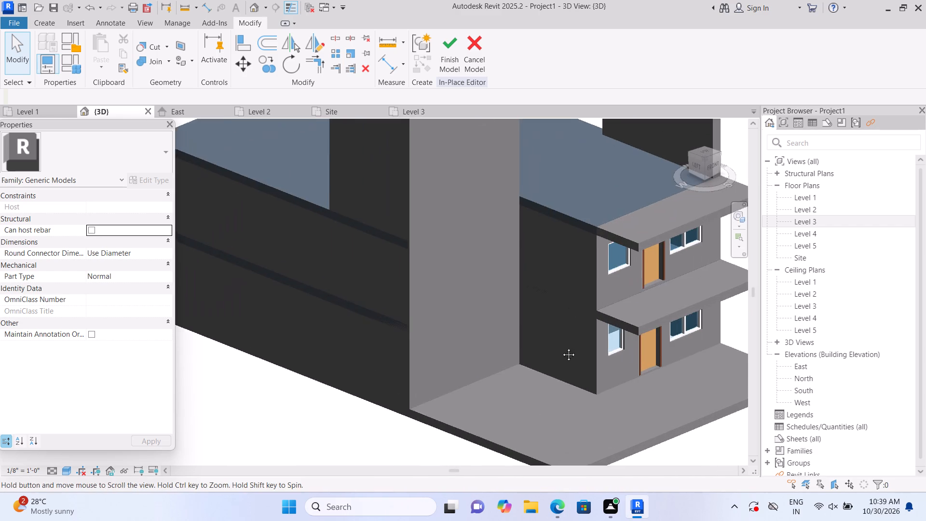
pyautogui.moveTo(561, 347); pyautogui.dragTo(490, 366, button='middle')
pyautogui.scroll(2, 487, 362)
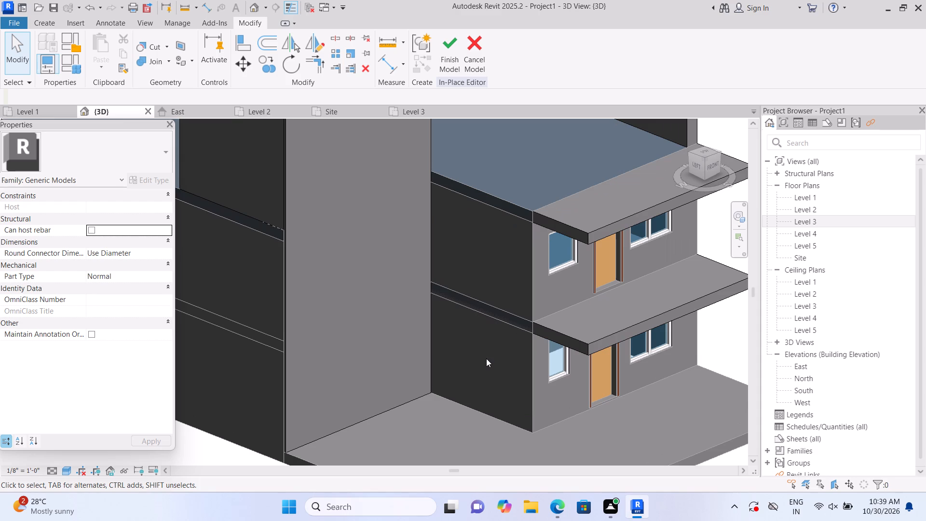
pyautogui.moveTo(485, 358); pyautogui.dragTo(426, 350, button='middle')
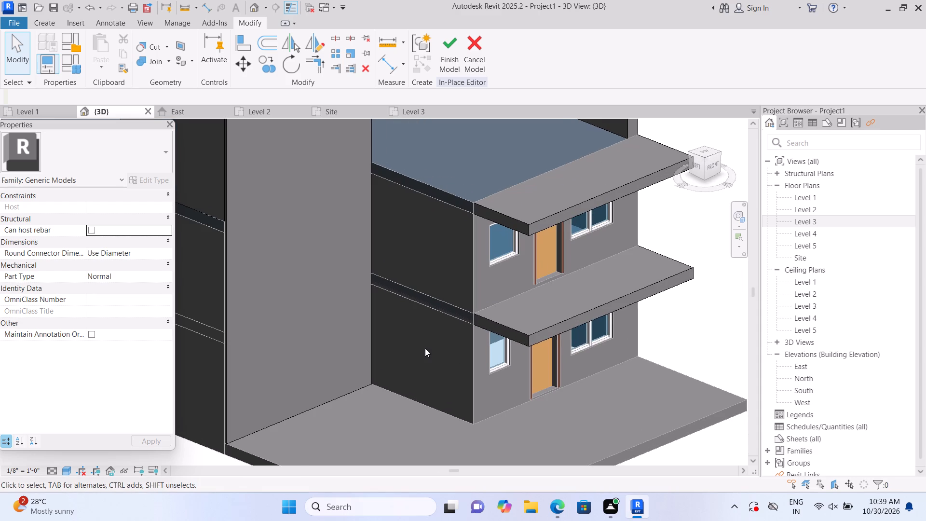
pyautogui.scroll(-1, 422, 353)
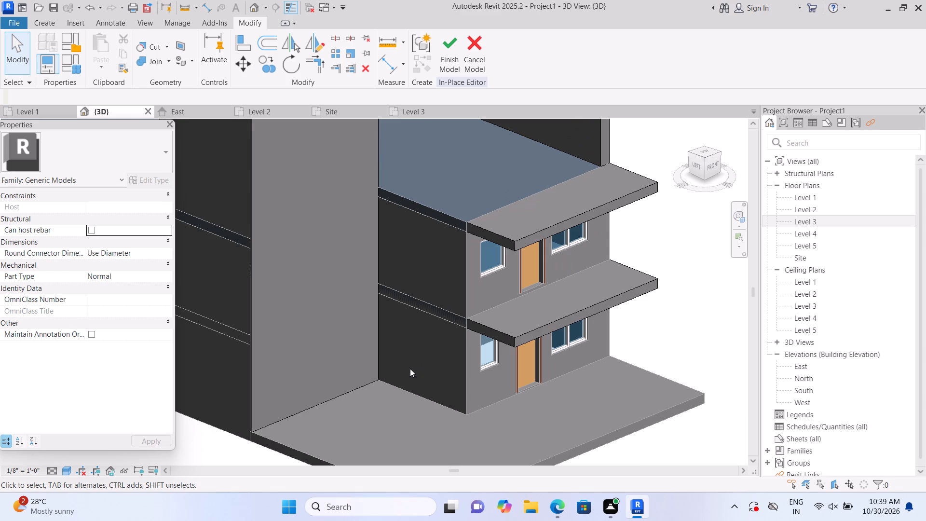
pyautogui.click(43, 22)
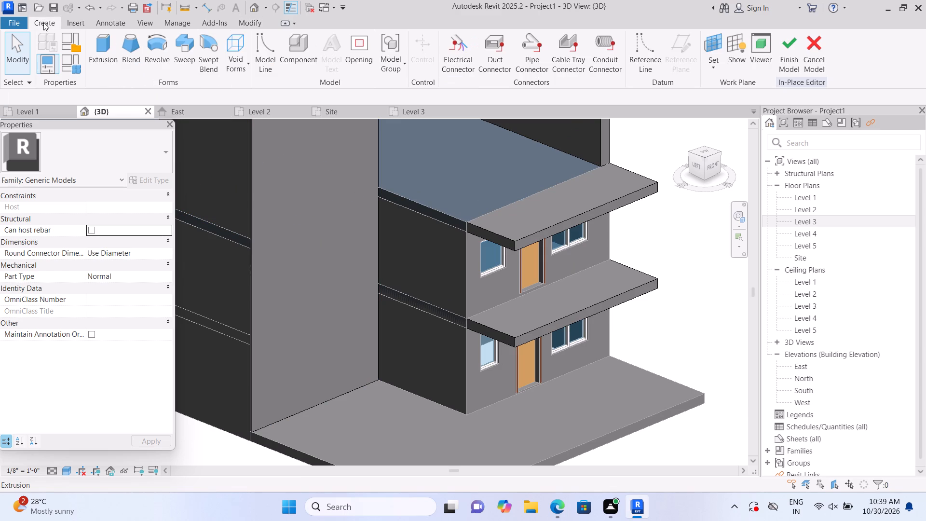
pyautogui.click(93, 51)
pyautogui.click(630, 67)
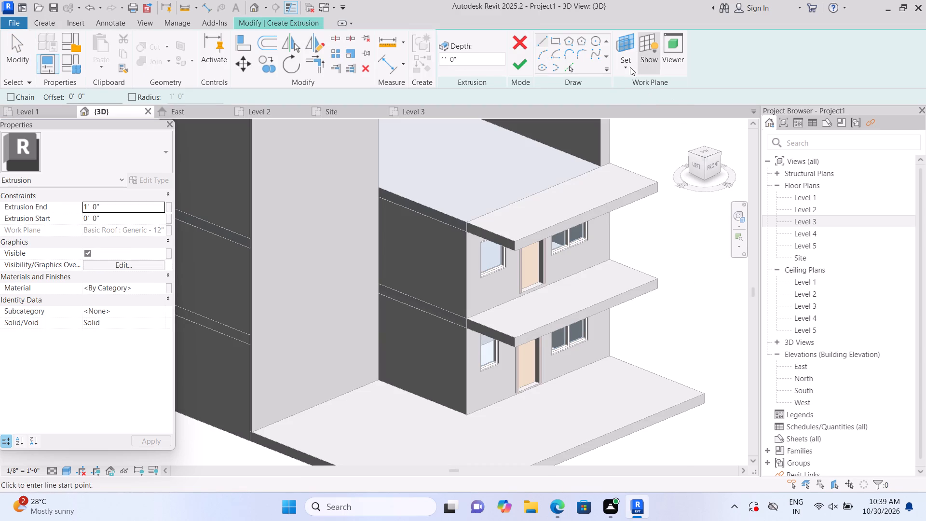
pyautogui.click(642, 116)
pyautogui.scroll(1, 544, 220)
pyautogui.scroll(1, 502, 248)
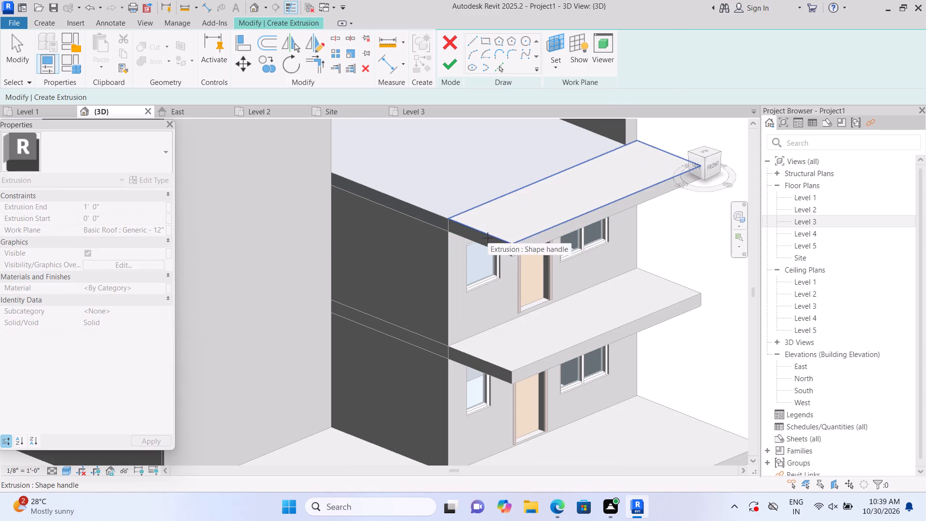
pyautogui.click(486, 240)
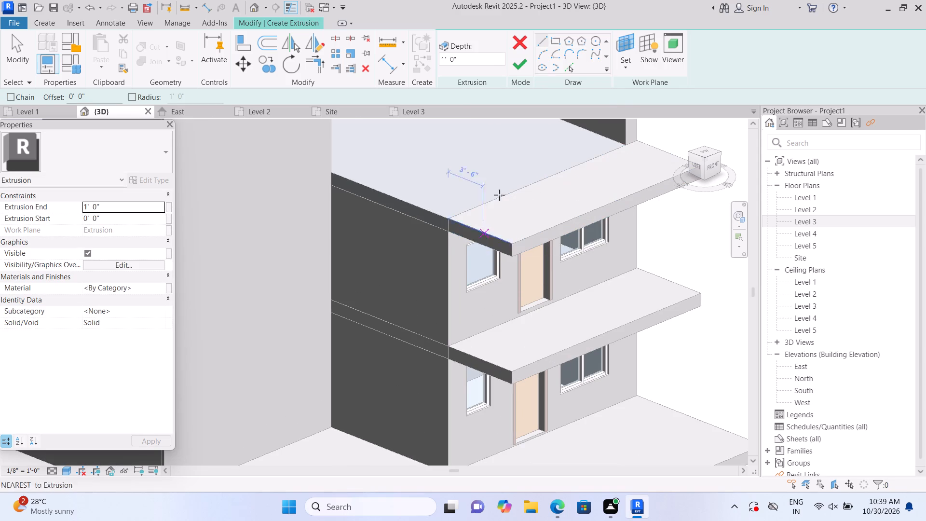
pyautogui.click(553, 43)
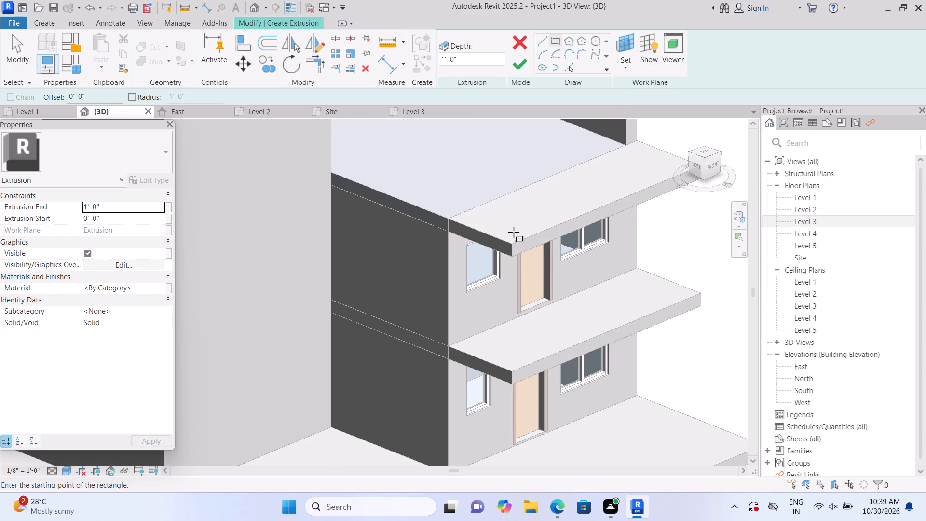
pyautogui.click(508, 243)
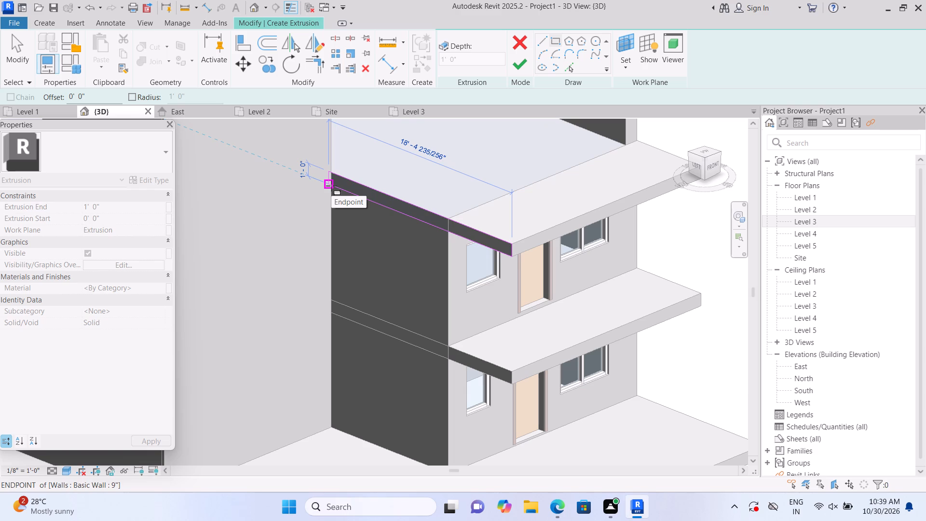
pyautogui.scroll(5, 331, 186)
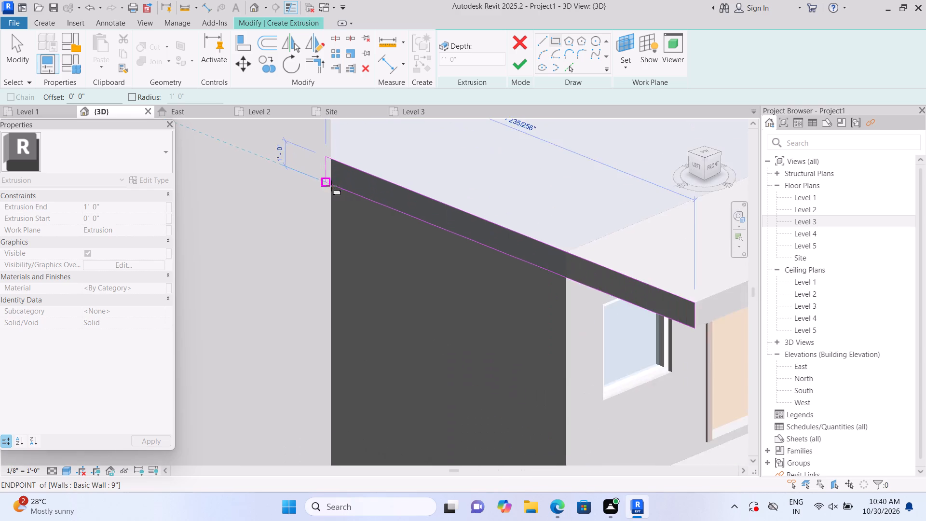
pyautogui.scroll(5, 331, 186)
pyautogui.click(332, 189)
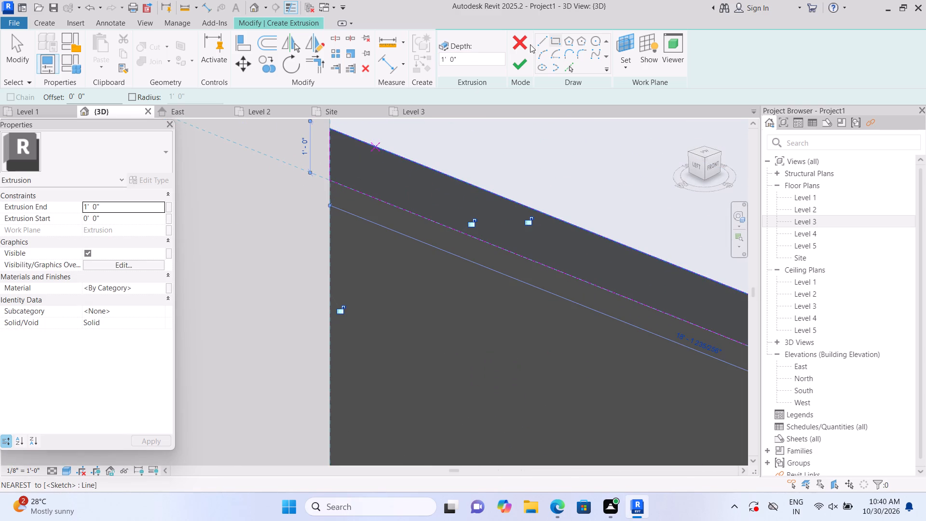
pyautogui.click(516, 64)
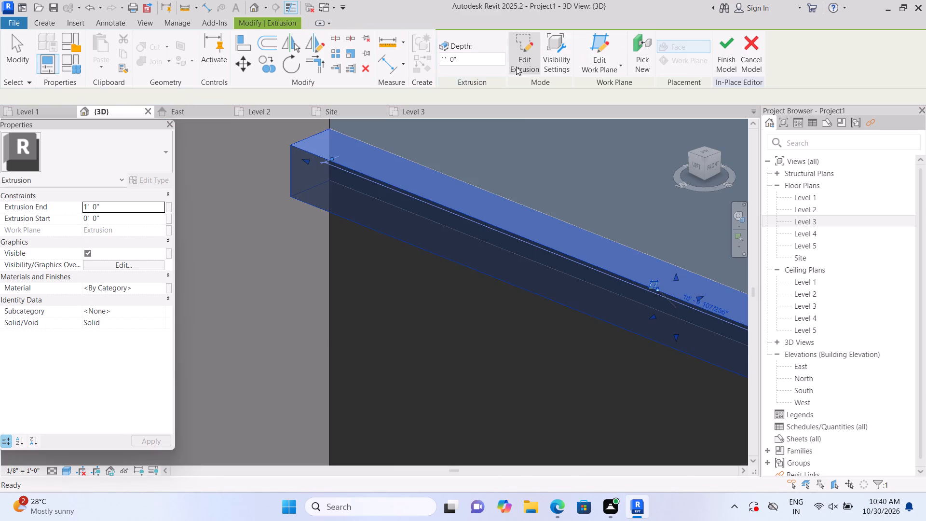
pyautogui.scroll(-11, 524, 111)
pyautogui.scroll(-6, 532, 181)
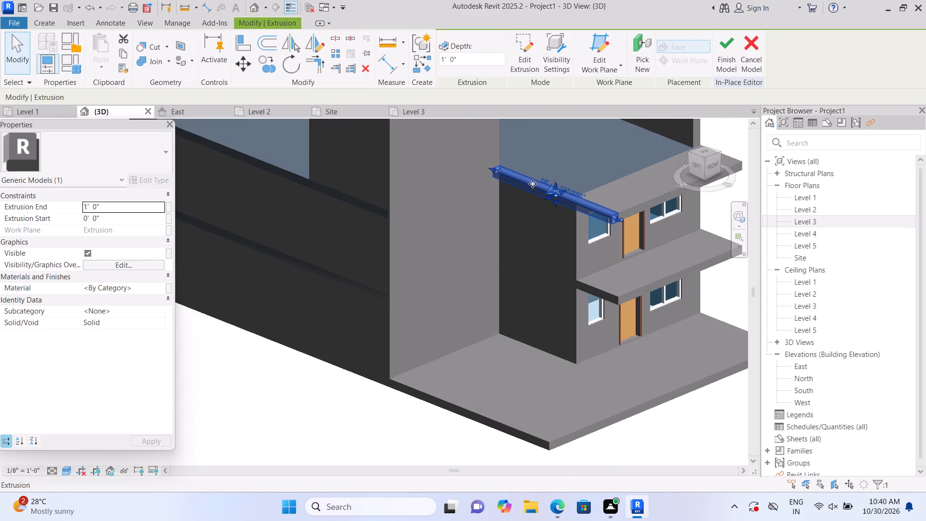
# Stretch the outer face of the new strip along the roof's side edge outward to a depth of about 5'-6 45/64".
pyautogui.scroll(4, 543, 199)
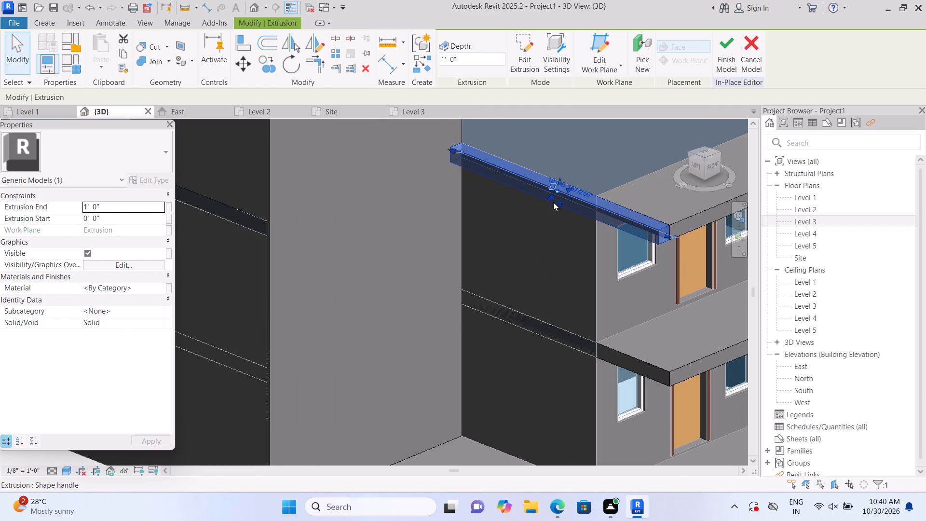
pyautogui.moveTo(551, 195); pyautogui.dragTo(517, 206)
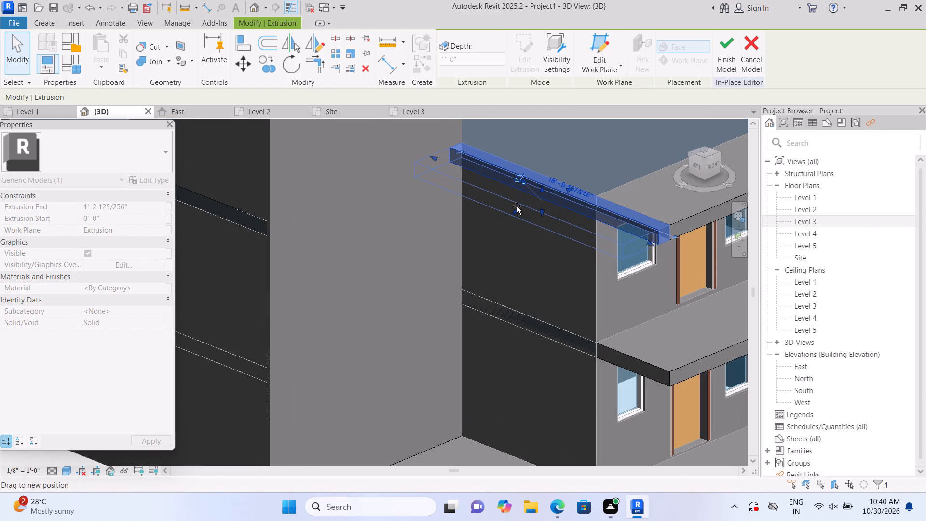
pyautogui.moveTo(517, 206); pyautogui.dragTo(514, 207)
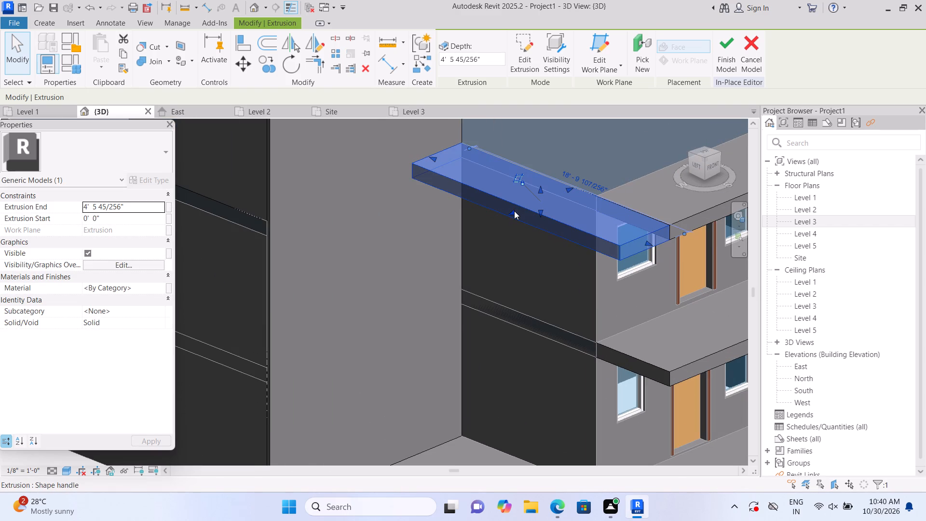
pyautogui.moveTo(514, 212); pyautogui.dragTo(504, 218)
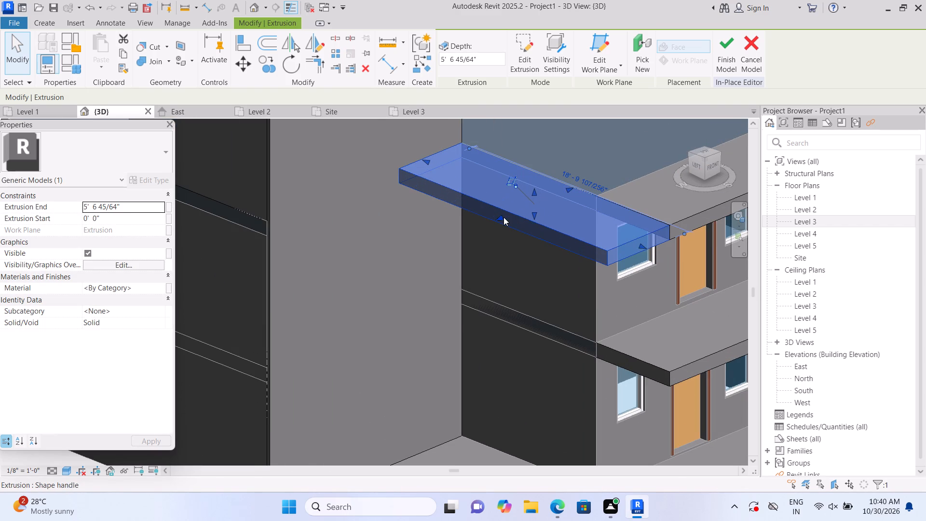
pyautogui.scroll(-5, 502, 226)
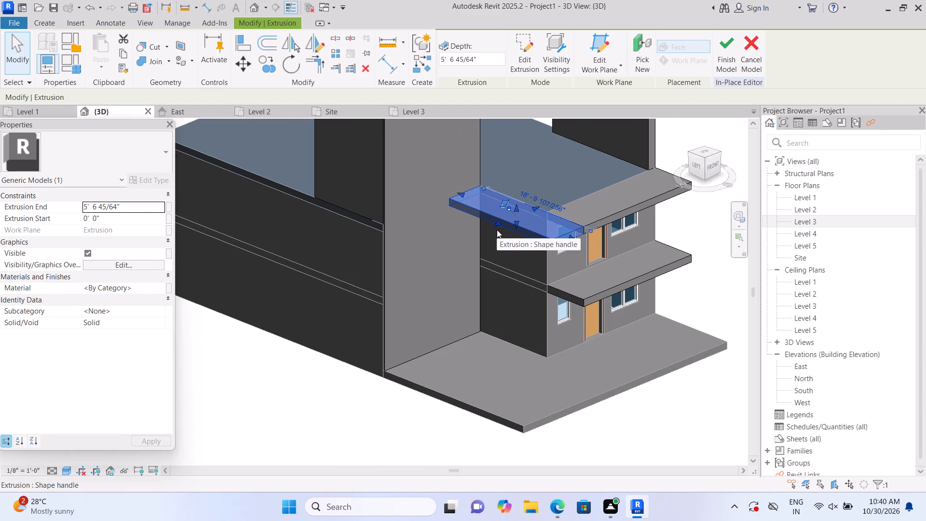
pyautogui.click(682, 448)
# Examine the stretched side roof strip and the front canopies from a low angle and from the building's front corner.
pyautogui.scroll(1, 682, 448)
pyautogui.keyDown('shift'); pyautogui.moveTo(682, 446); pyautogui.dragTo(662, 365, button='middle'); pyautogui.keyUp('shift')
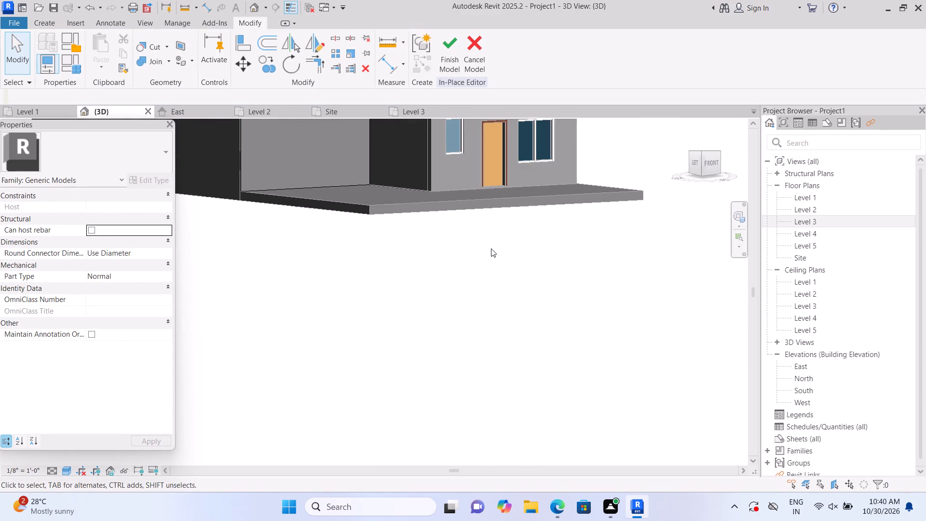
pyautogui.moveTo(493, 249); pyautogui.dragTo(519, 421, button='middle')
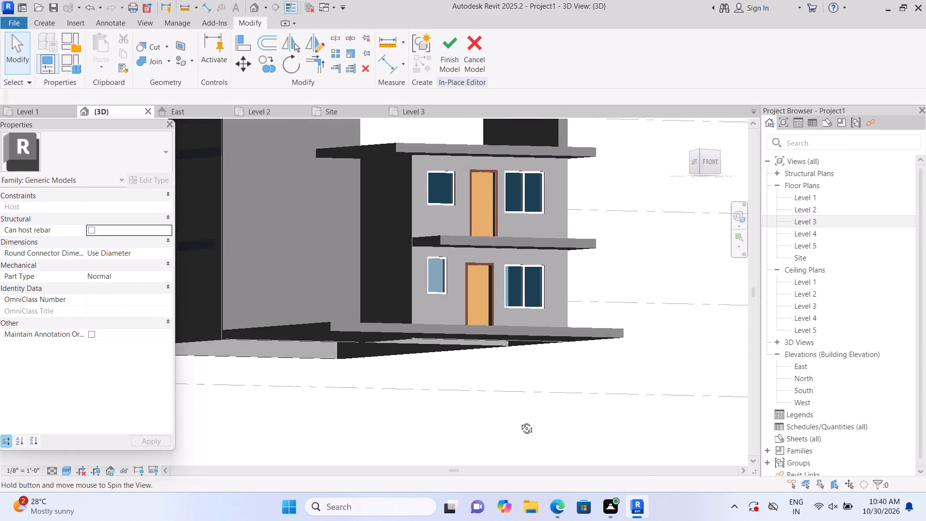
pyautogui.moveTo(519, 421); pyautogui.dragTo(544, 476, button='middle')
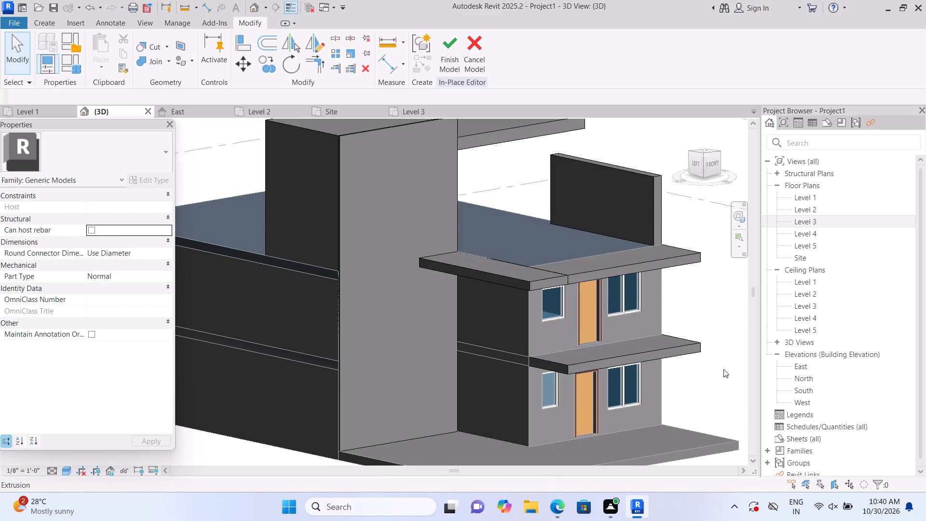
pyautogui.moveTo(718, 376); pyautogui.dragTo(694, 333, button='middle')
pyautogui.scroll(-2, 691, 333)
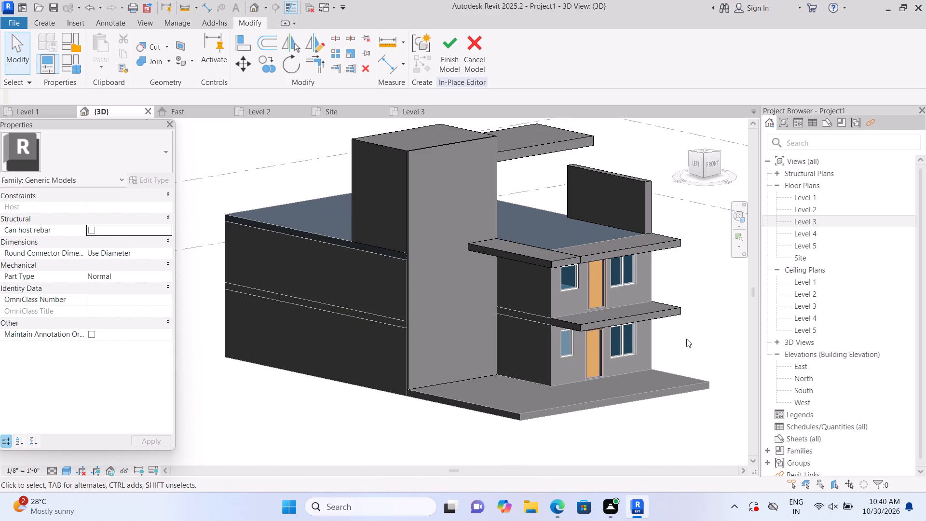
pyautogui.scroll(1, 626, 327)
pyautogui.scroll(1, 557, 260)
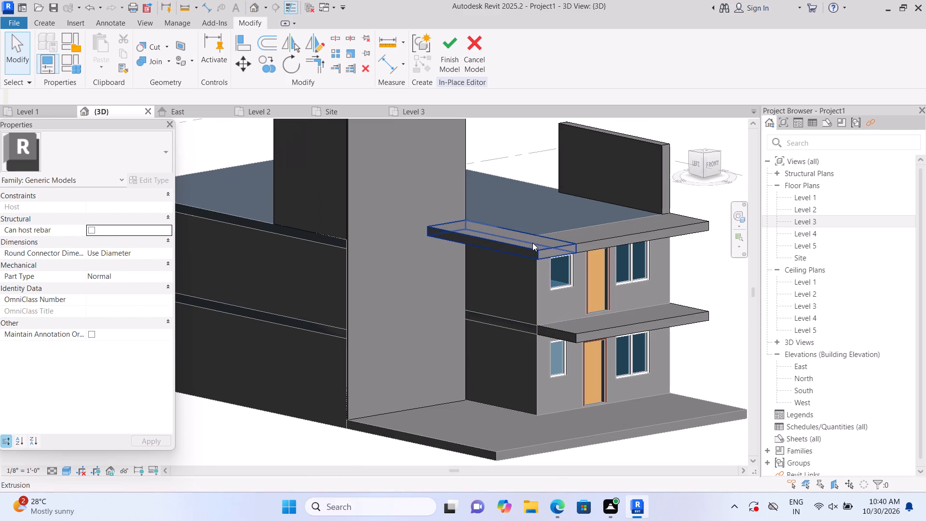
pyautogui.click(532, 243)
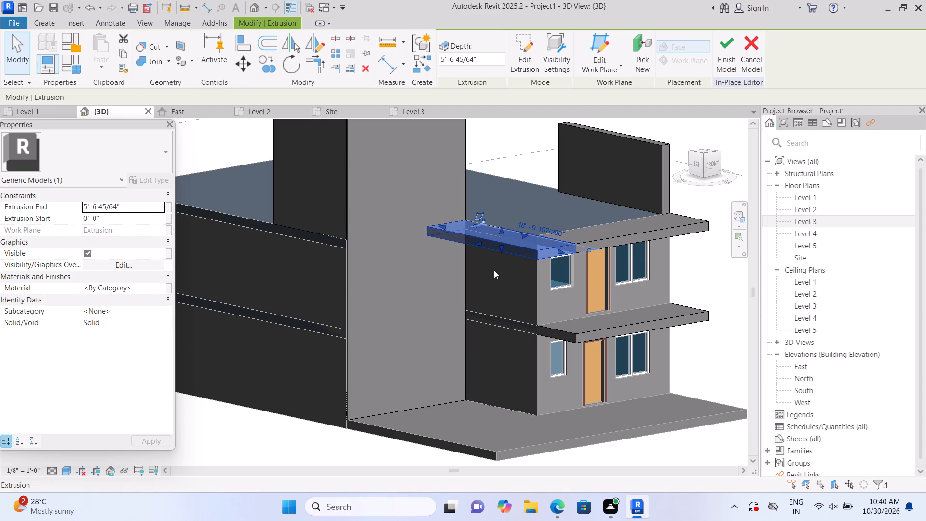
pyautogui.click(698, 277)
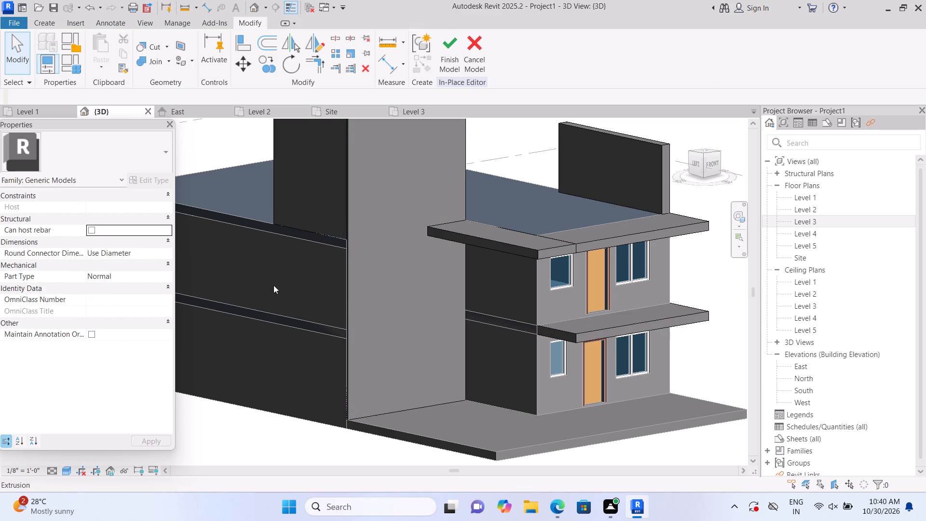
# Join the side roof strip with the upper front canopy into one continuous solid.
pyautogui.click(169, 57)
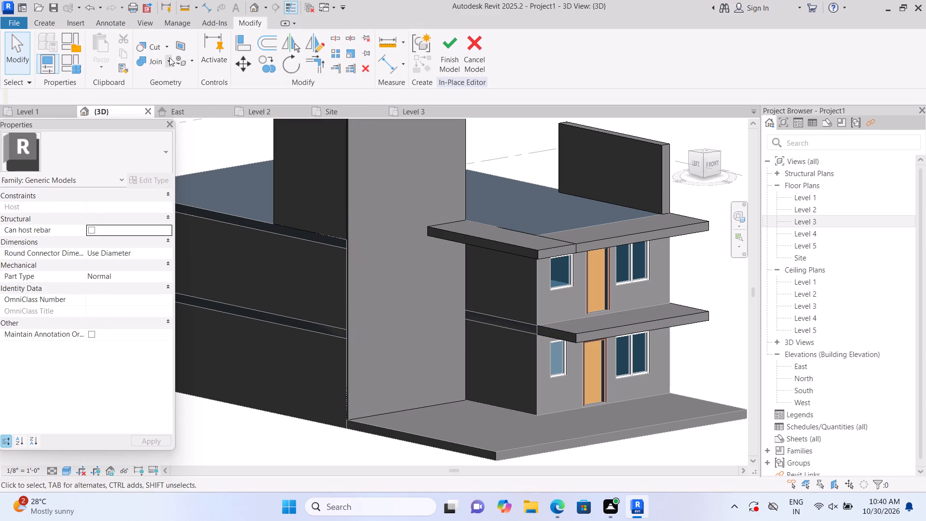
pyautogui.click(169, 76)
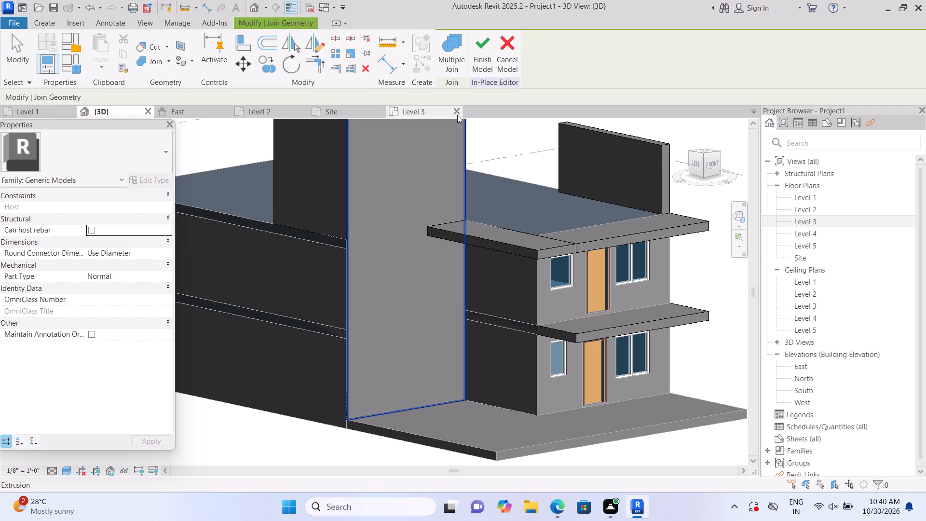
pyautogui.click(520, 241)
pyautogui.click(635, 222)
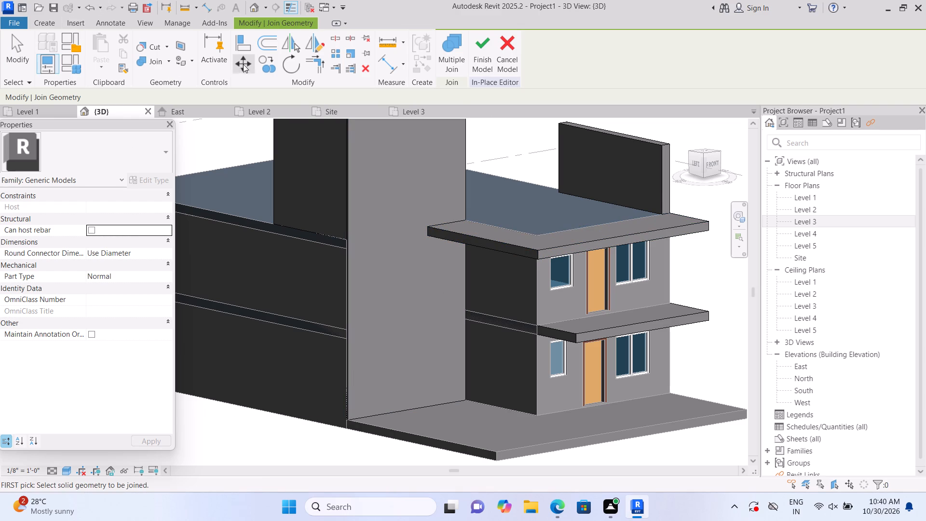
# Using the lower canopy's end face as work plane, extrude a 1'-0" high rectangle from its front corner back to the tall block's wall to 1'.
pyautogui.click(49, 24)
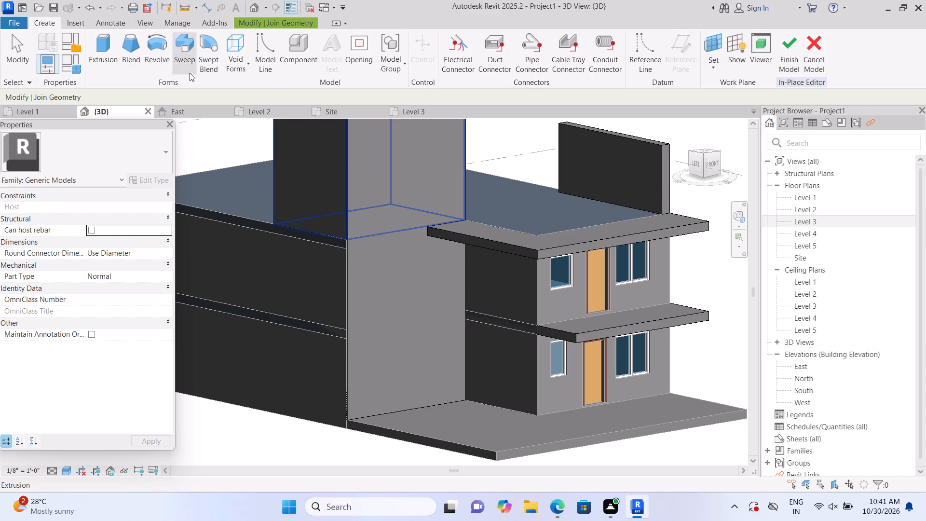
pyautogui.click(108, 70)
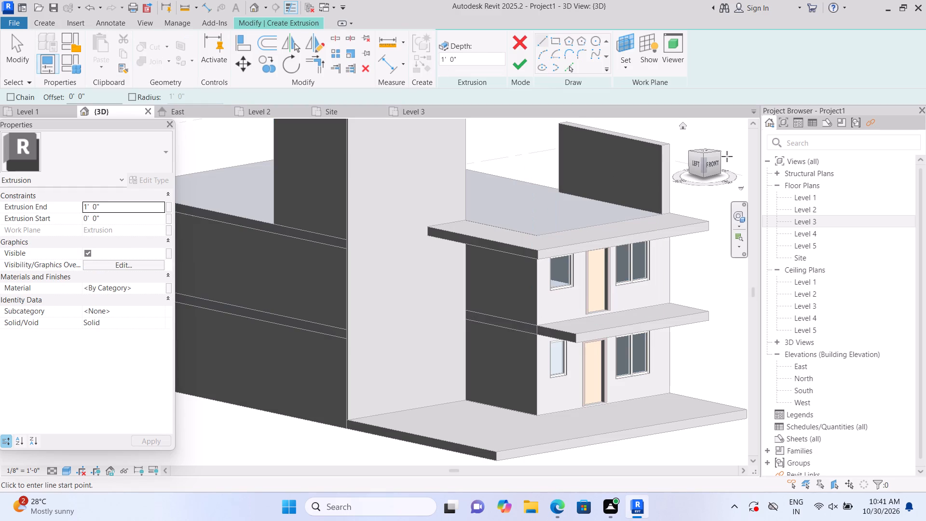
pyautogui.click(626, 63)
pyautogui.click(646, 106)
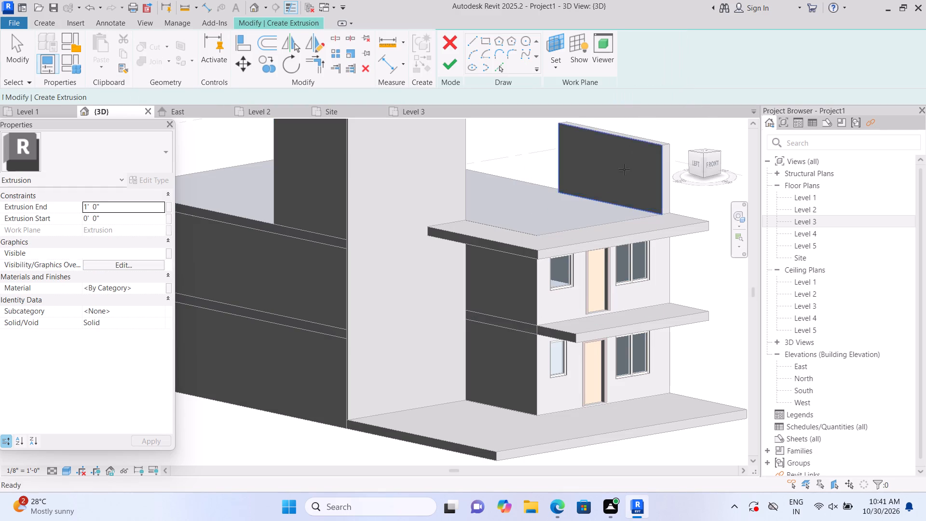
pyautogui.scroll(1, 549, 335)
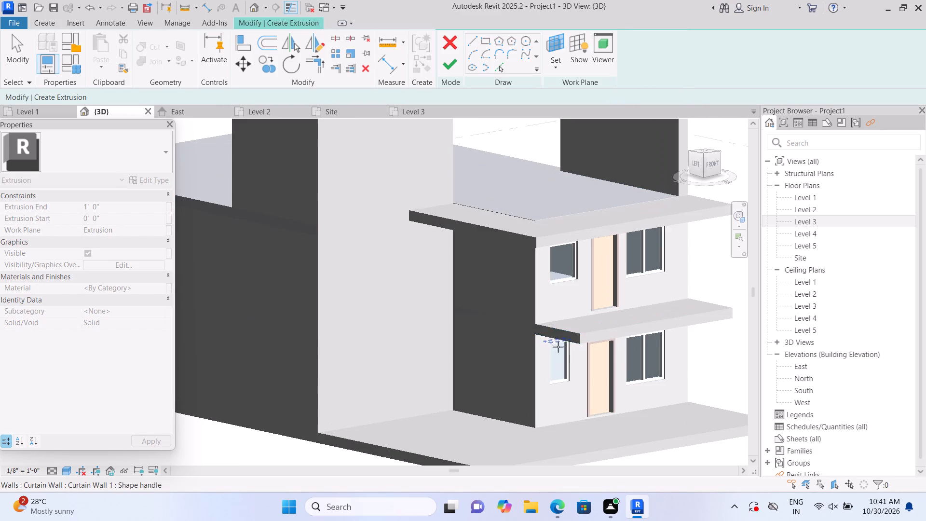
pyautogui.scroll(2, 566, 344)
pyautogui.click(568, 342)
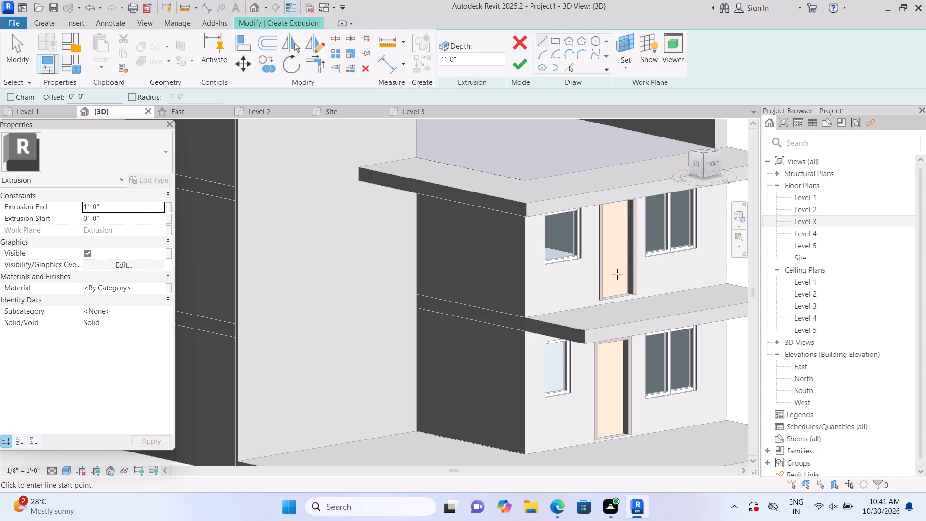
pyautogui.click(551, 41)
pyautogui.scroll(1, 579, 324)
pyautogui.click(584, 335)
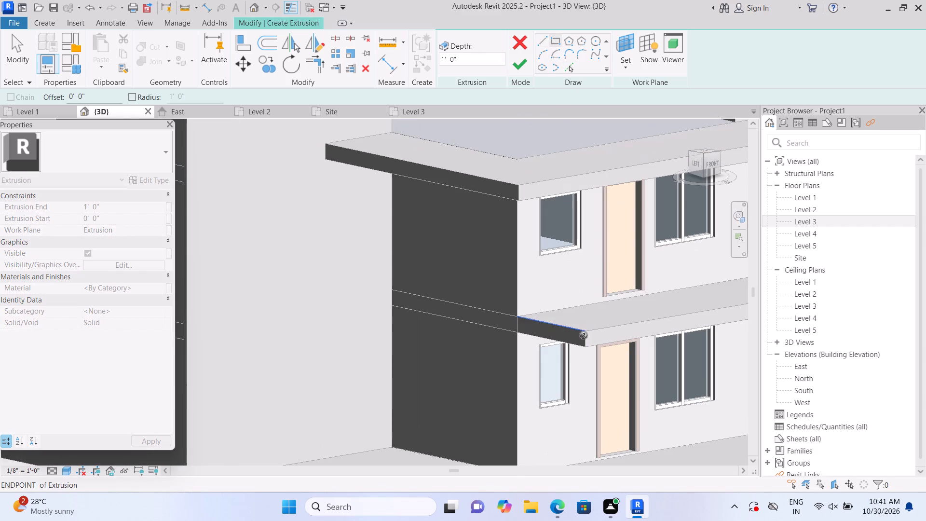
pyautogui.scroll(1, 414, 307)
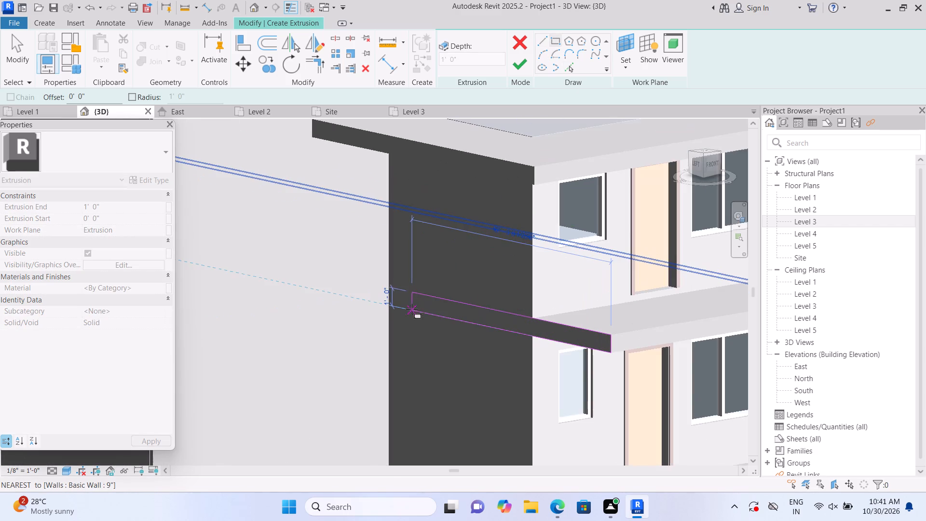
pyautogui.scroll(10, 411, 310)
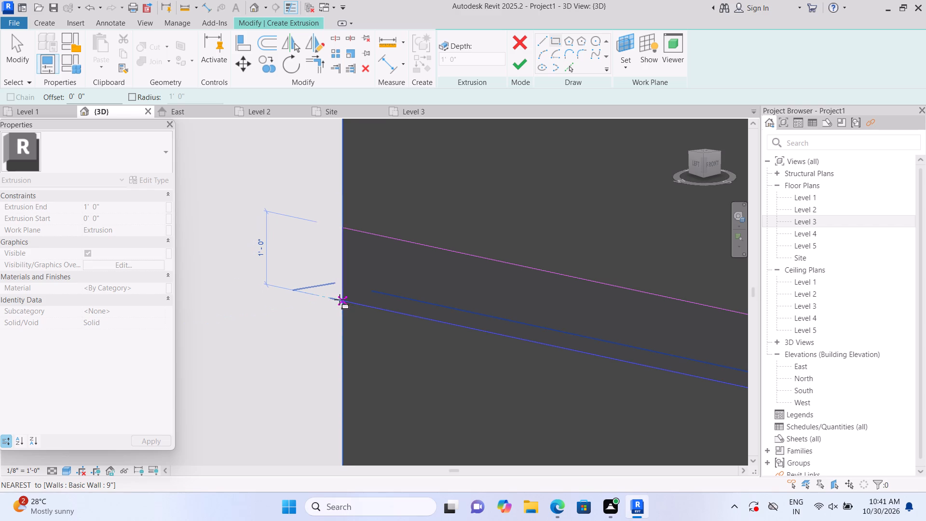
pyautogui.click(340, 301)
pyautogui.scroll(-10, 344, 299)
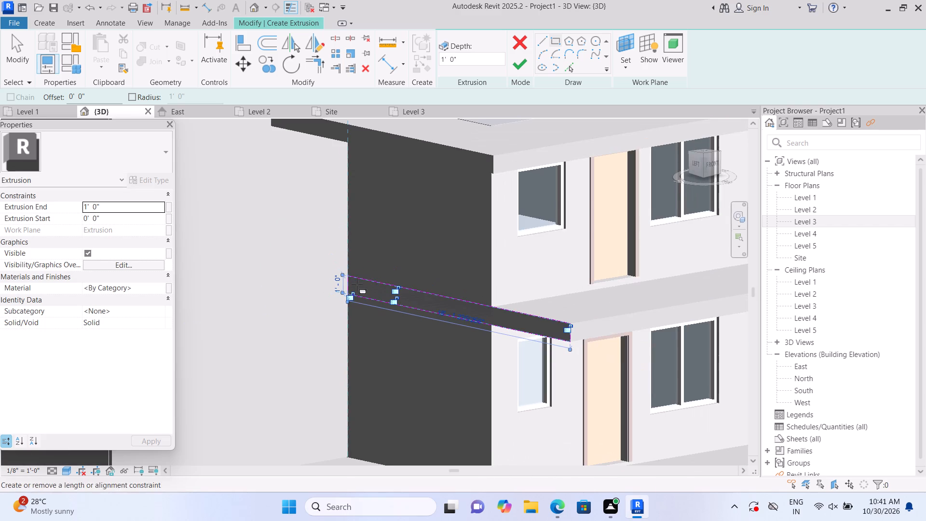
pyautogui.click(524, 69)
# Stretch the outer face of the lower side strip outward and adjust it to a depth of about 5'-6 45/64", matching the roof strip above.
pyautogui.scroll(-5, 511, 164)
pyautogui.scroll(2, 478, 237)
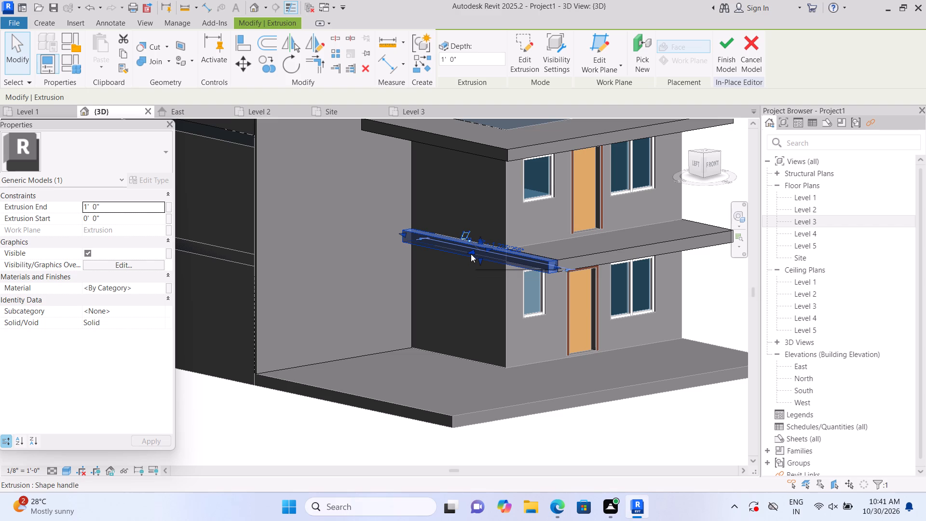
pyautogui.moveTo(472, 252); pyautogui.dragTo(471, 252)
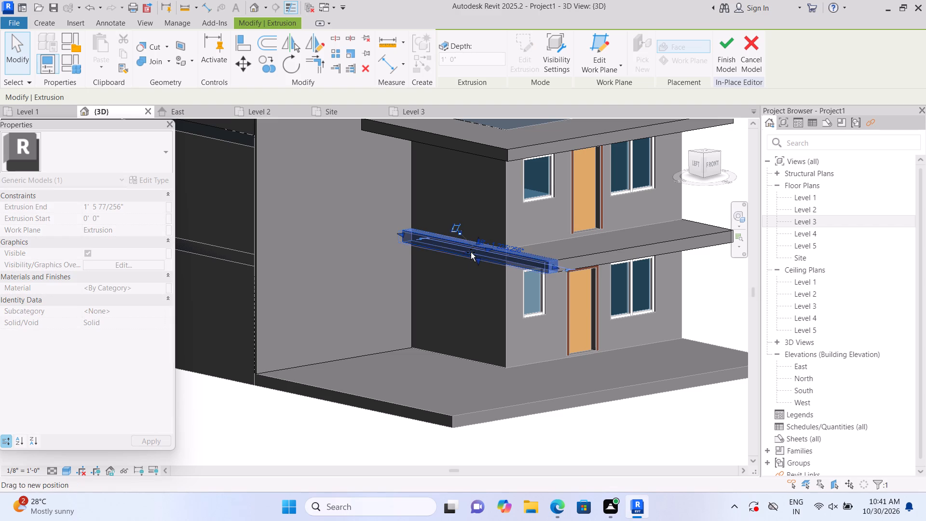
pyautogui.moveTo(471, 252); pyautogui.dragTo(458, 259)
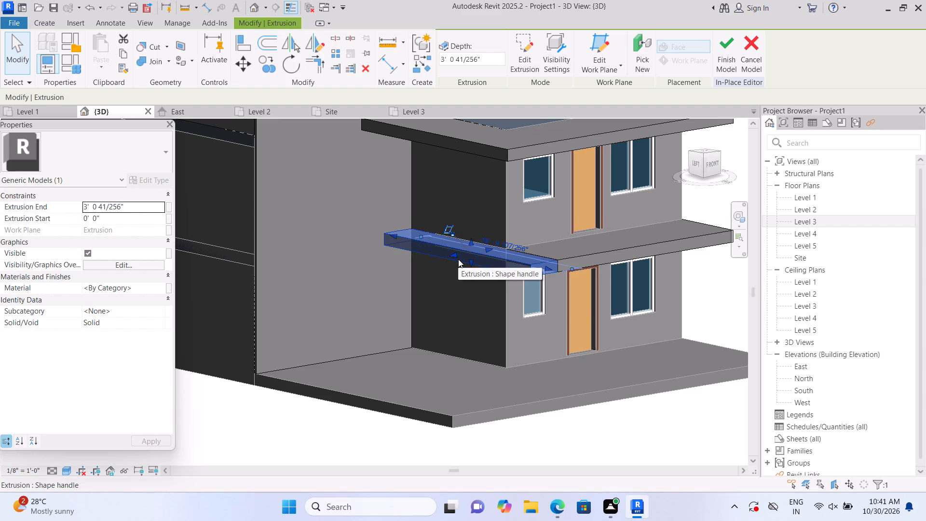
pyautogui.moveTo(453, 253); pyautogui.dragTo(440, 261)
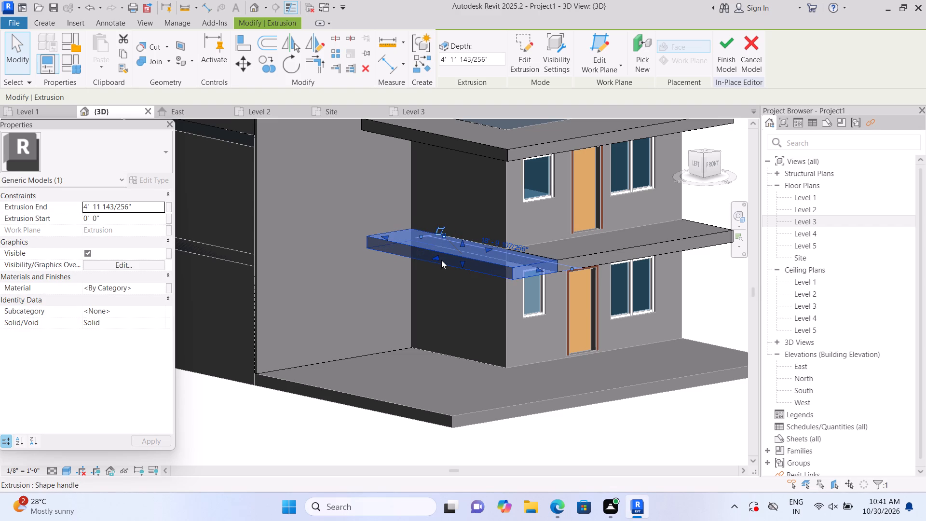
pyautogui.moveTo(436, 258); pyautogui.dragTo(428, 262)
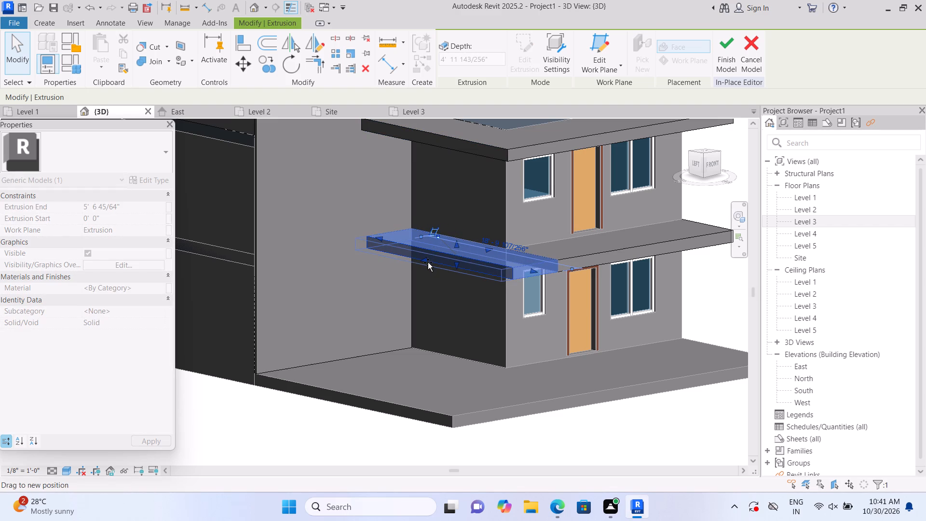
pyautogui.moveTo(428, 262); pyautogui.dragTo(427, 262)
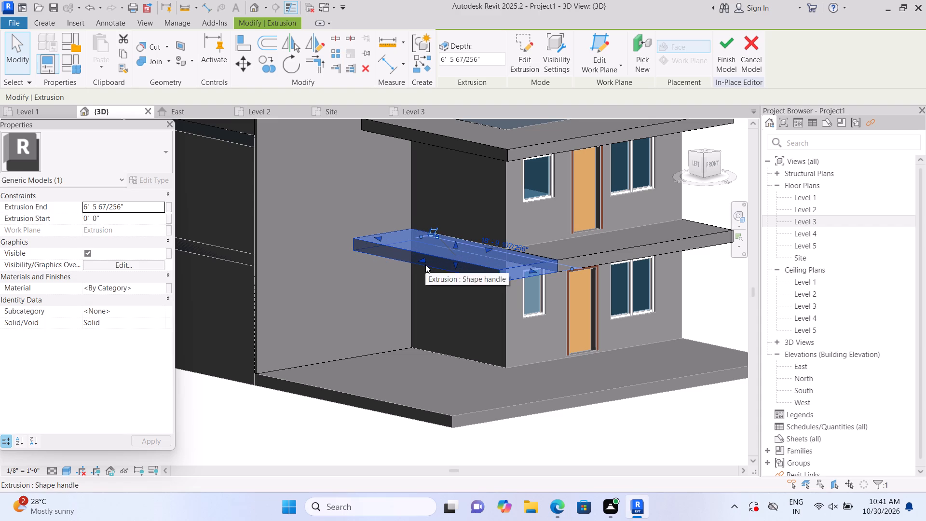
pyautogui.moveTo(423, 260); pyautogui.dragTo(429, 257)
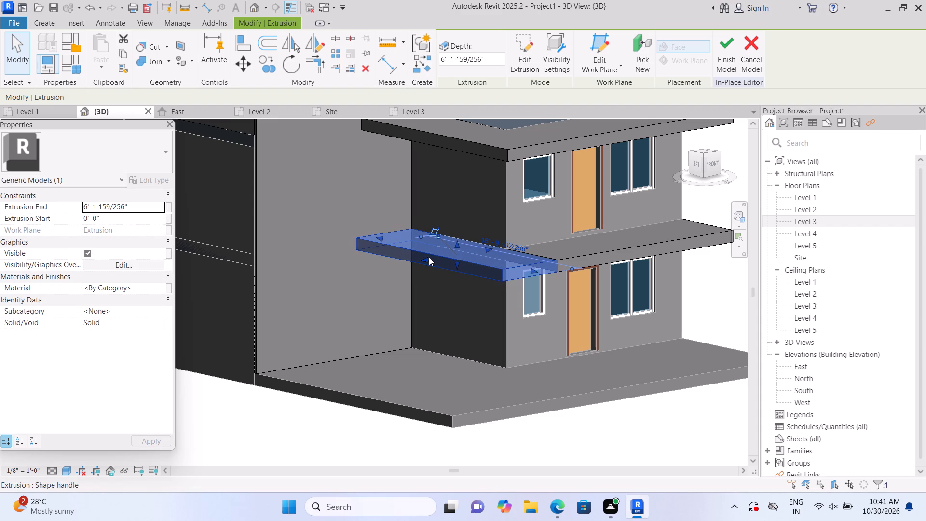
pyautogui.moveTo(424, 259); pyautogui.dragTo(431, 256)
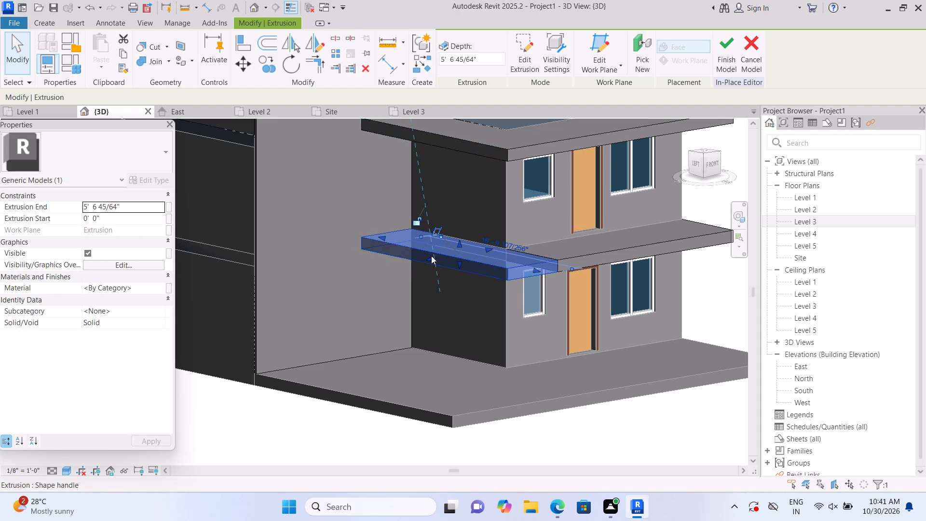
pyautogui.click(335, 432)
# Join the lower side strip with the front canopy between the two storeys.
pyautogui.scroll(-1, 337, 432)
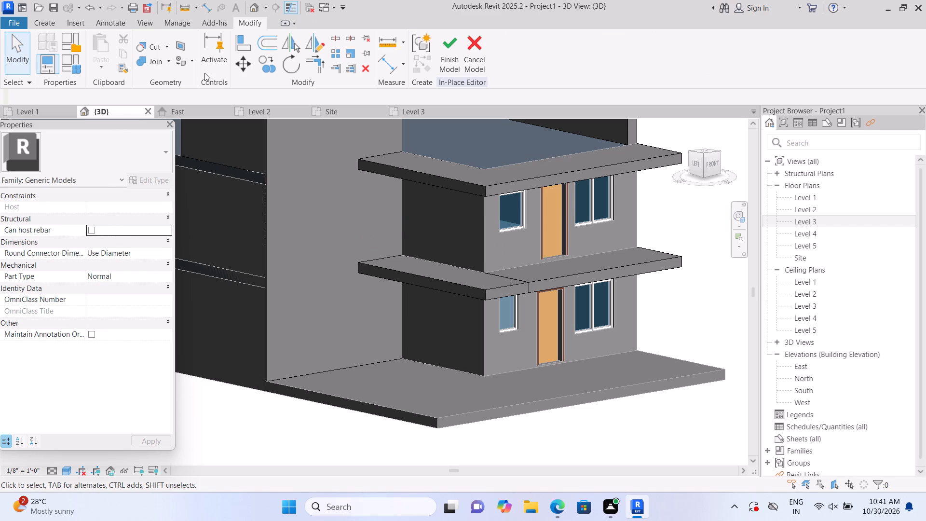
pyautogui.click(169, 64)
pyautogui.click(180, 84)
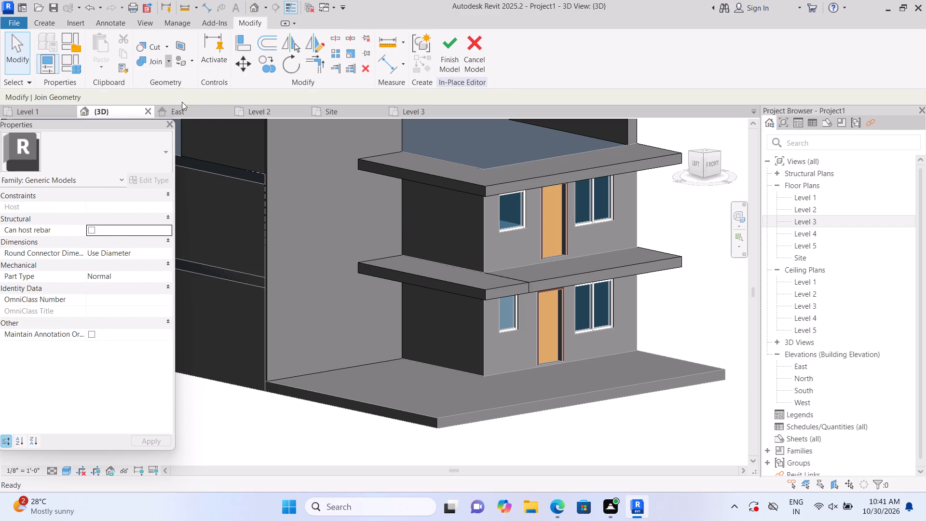
pyautogui.click(494, 290)
pyautogui.click(560, 291)
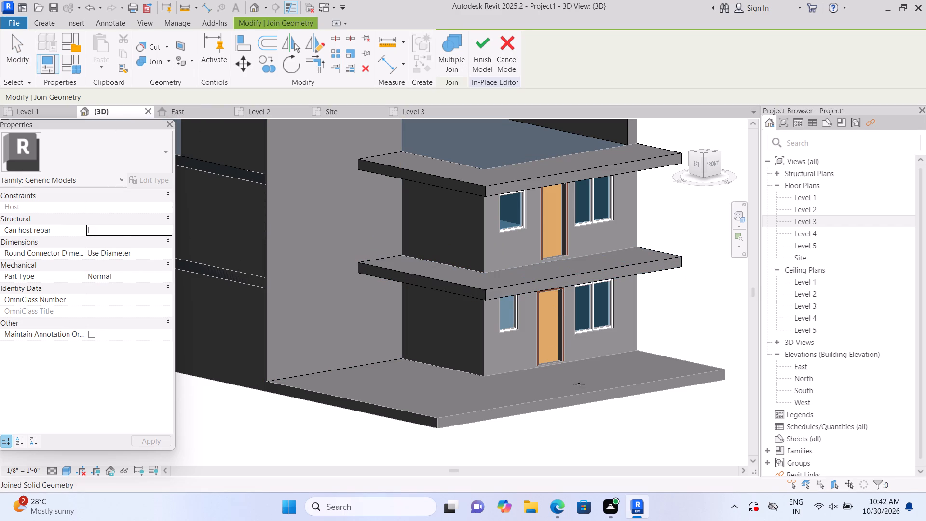
# Inspect the joined canopies, the tall block and the rooftop wall from the front and both sides of the building.
pyautogui.scroll(-2, 603, 438)
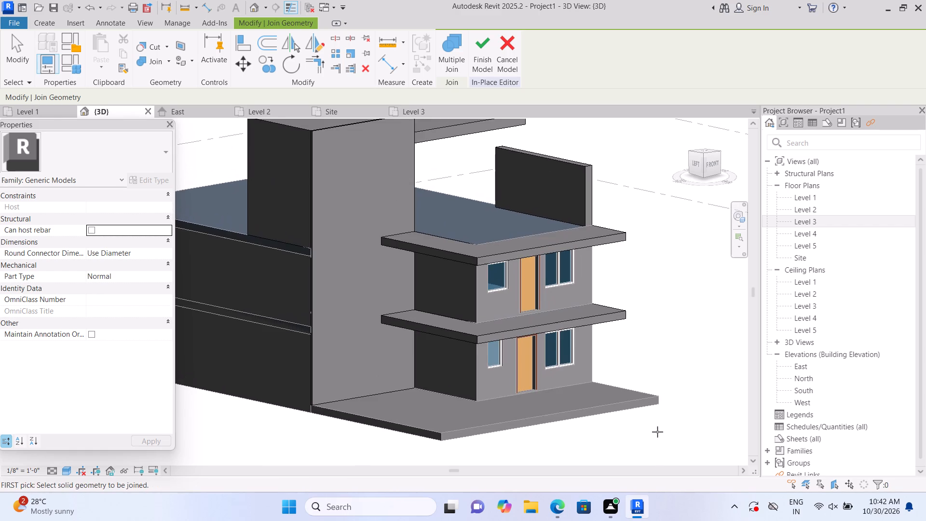
pyautogui.keyDown('shift'); pyautogui.moveTo(662, 426); pyautogui.dragTo(612, 424, button='middle'); pyautogui.keyUp('shift')
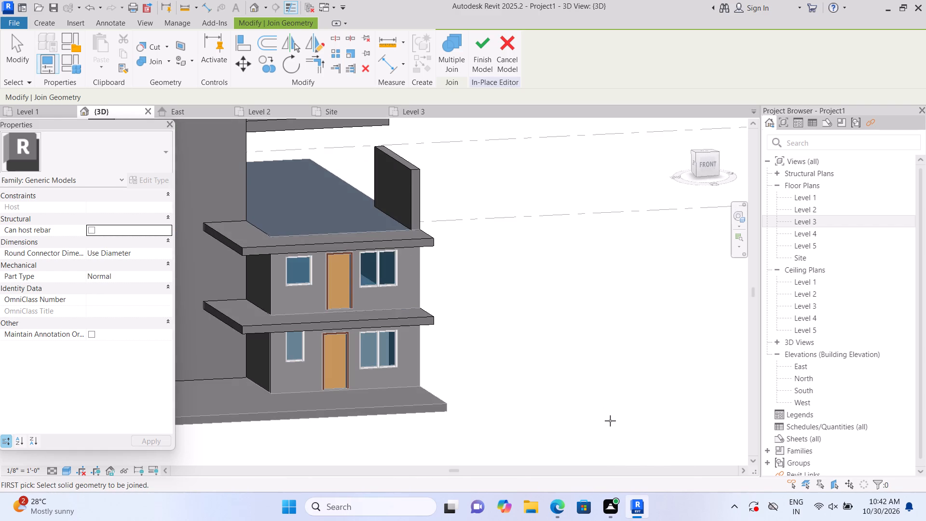
pyautogui.keyDown('shift'); pyautogui.moveTo(635, 385); pyautogui.dragTo(590, 382, button='middle'); pyautogui.keyUp('shift')
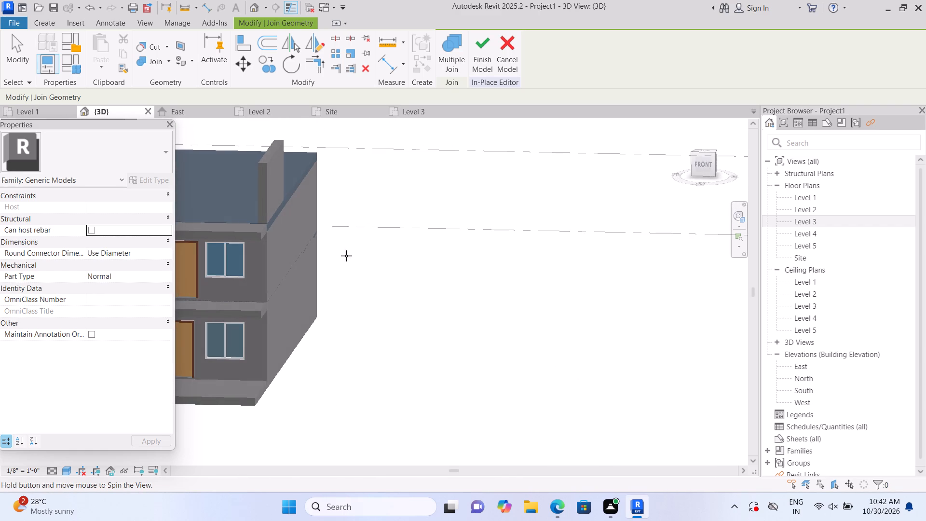
pyautogui.keyDown('shift'); pyautogui.moveTo(424, 316); pyautogui.dragTo(398, 322, button='middle'); pyautogui.keyUp('shift')
pyautogui.moveTo(378, 259); pyautogui.dragTo(709, 346, button='middle')
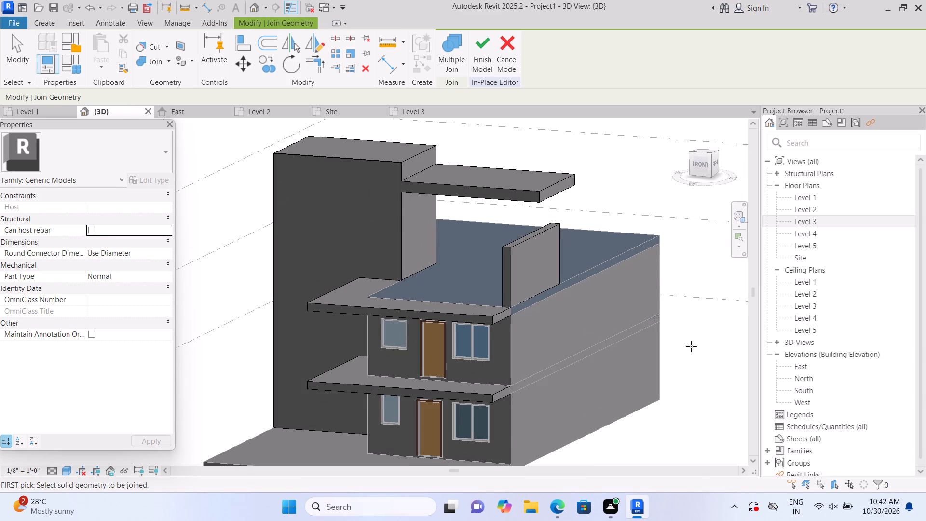
pyautogui.scroll(-2, 686, 388)
pyautogui.moveTo(688, 411); pyautogui.dragTo(673, 369, button='middle')
pyautogui.scroll(1, 640, 310)
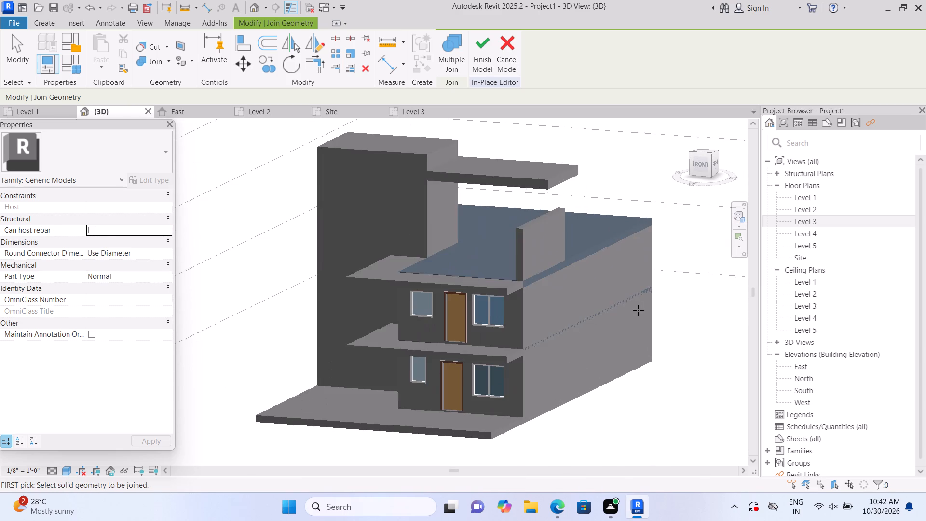
pyautogui.scroll(1, 638, 310)
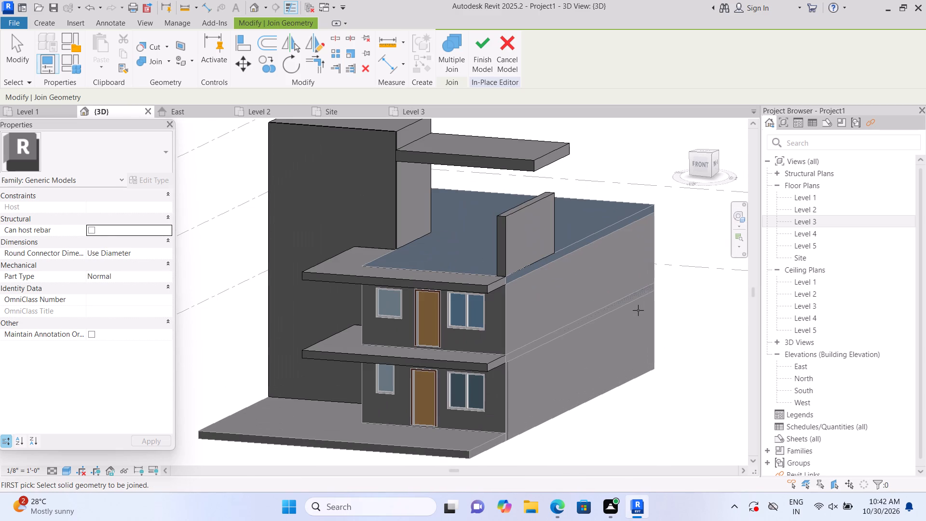
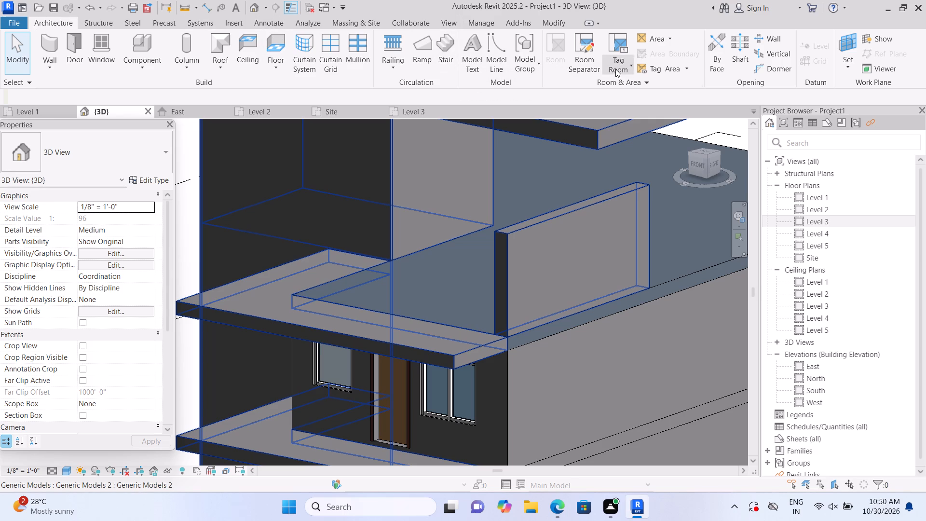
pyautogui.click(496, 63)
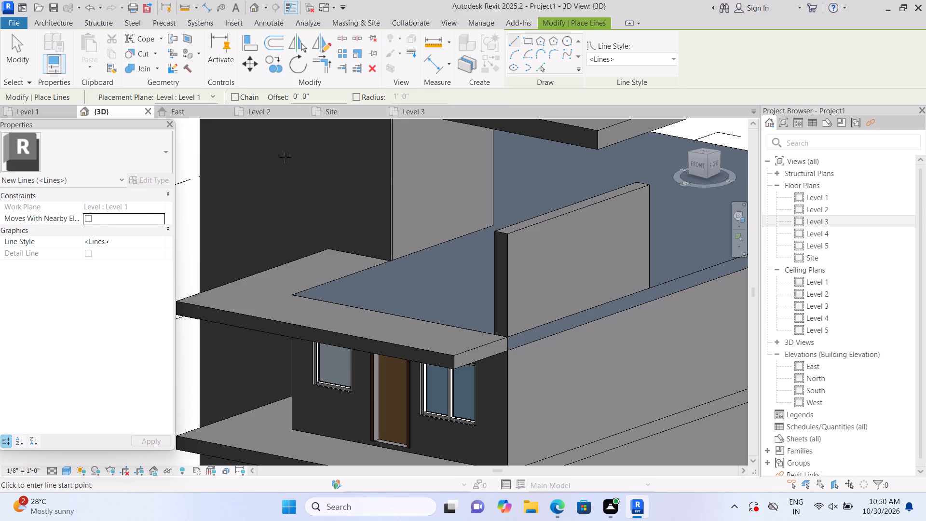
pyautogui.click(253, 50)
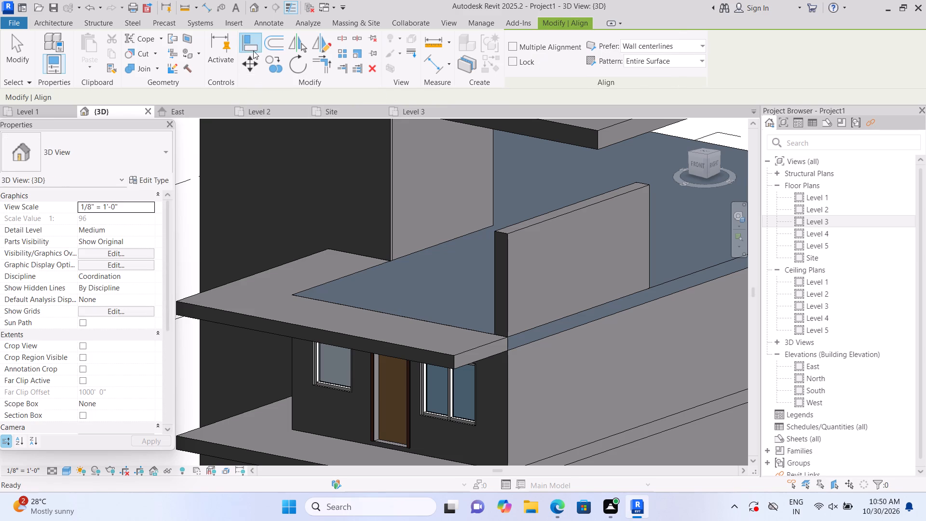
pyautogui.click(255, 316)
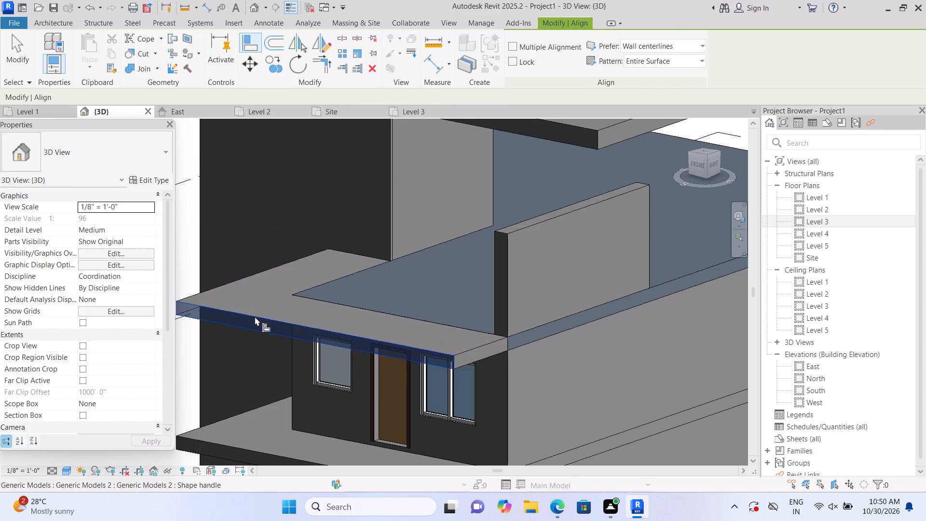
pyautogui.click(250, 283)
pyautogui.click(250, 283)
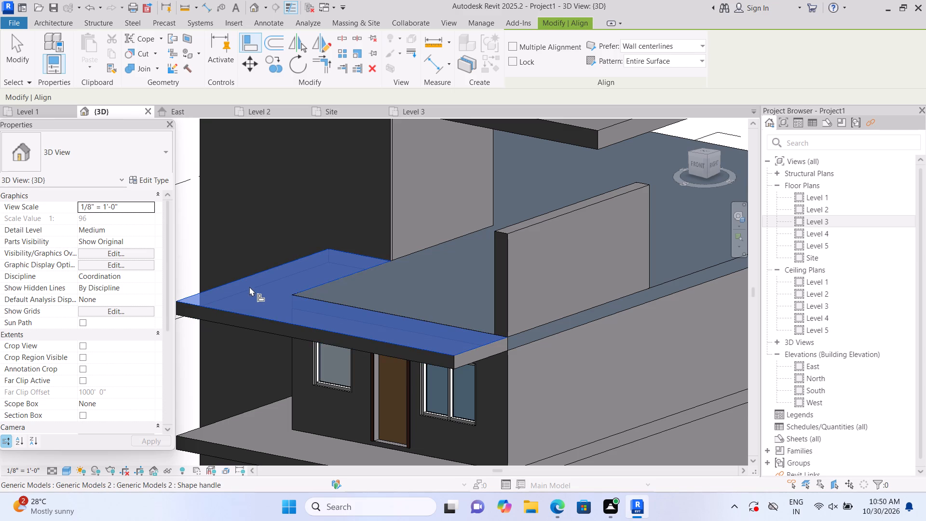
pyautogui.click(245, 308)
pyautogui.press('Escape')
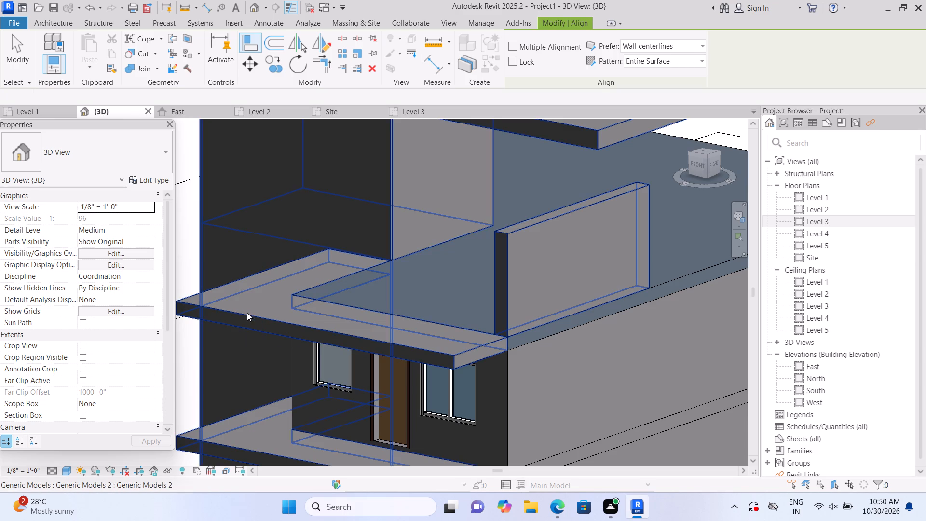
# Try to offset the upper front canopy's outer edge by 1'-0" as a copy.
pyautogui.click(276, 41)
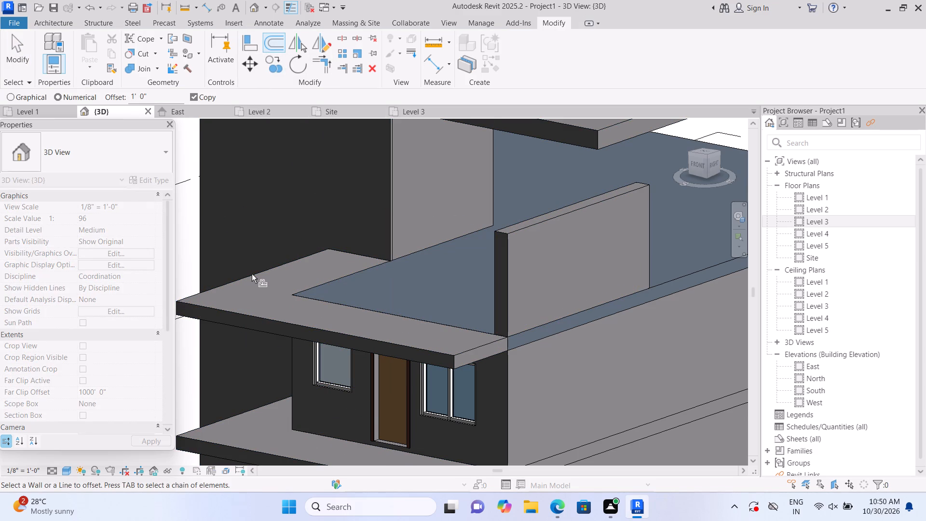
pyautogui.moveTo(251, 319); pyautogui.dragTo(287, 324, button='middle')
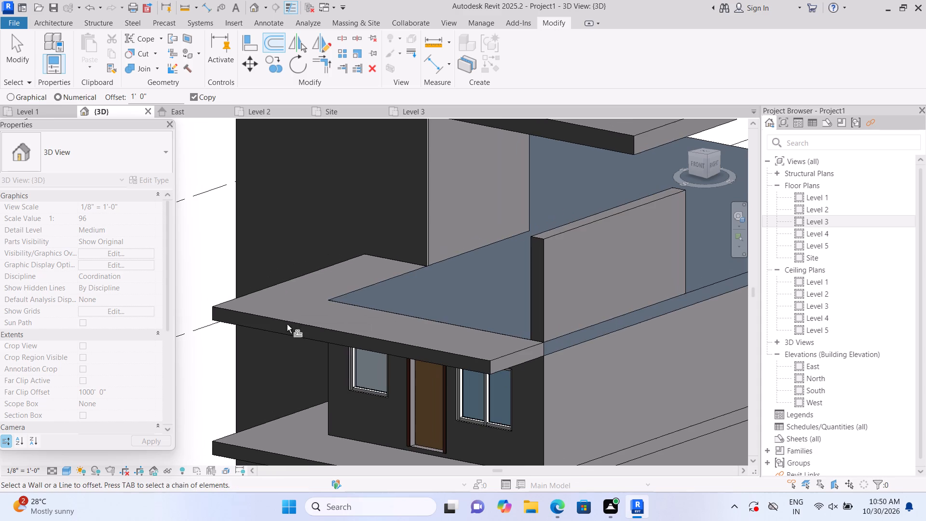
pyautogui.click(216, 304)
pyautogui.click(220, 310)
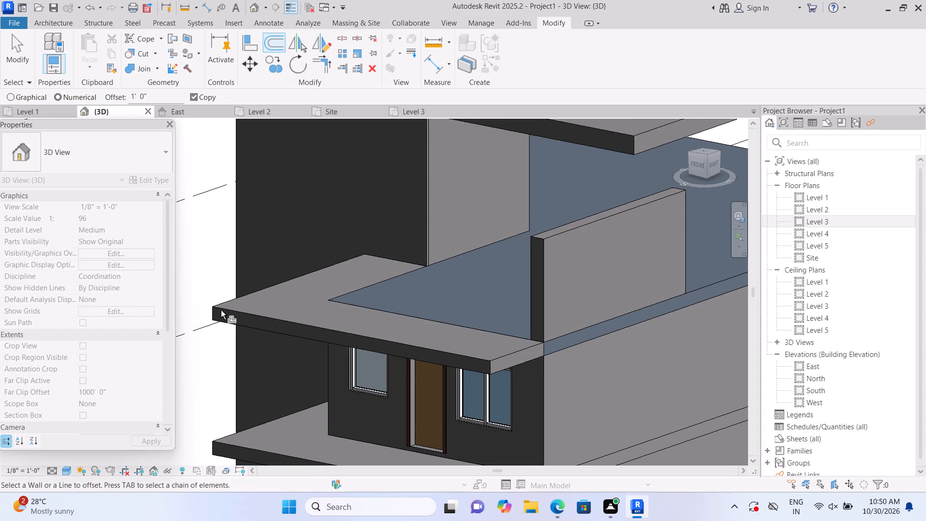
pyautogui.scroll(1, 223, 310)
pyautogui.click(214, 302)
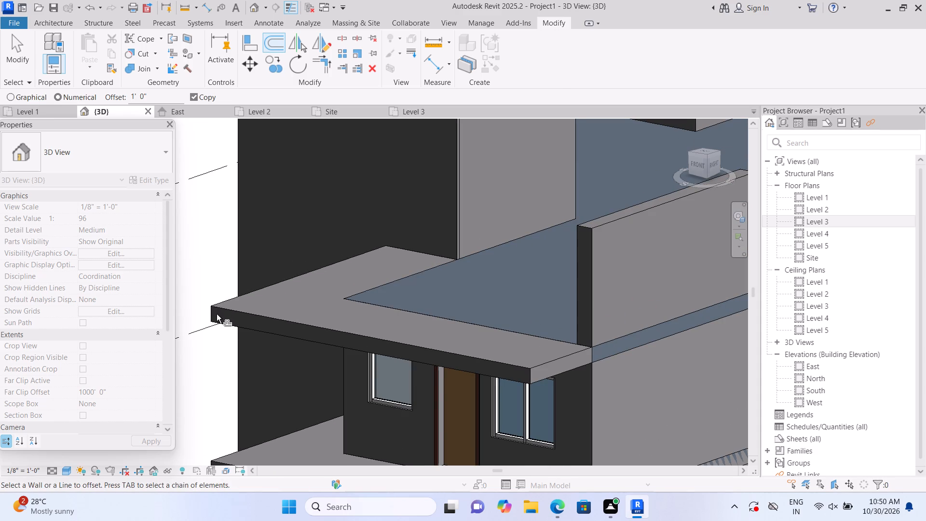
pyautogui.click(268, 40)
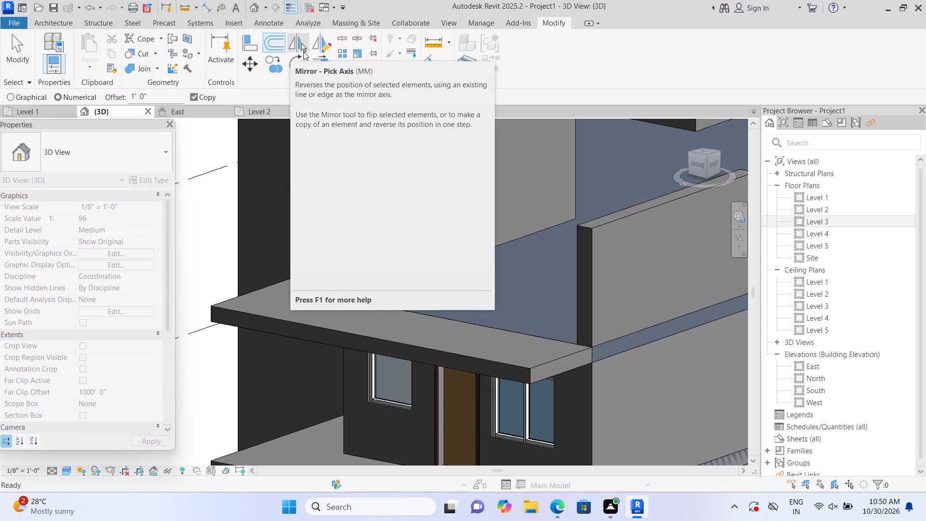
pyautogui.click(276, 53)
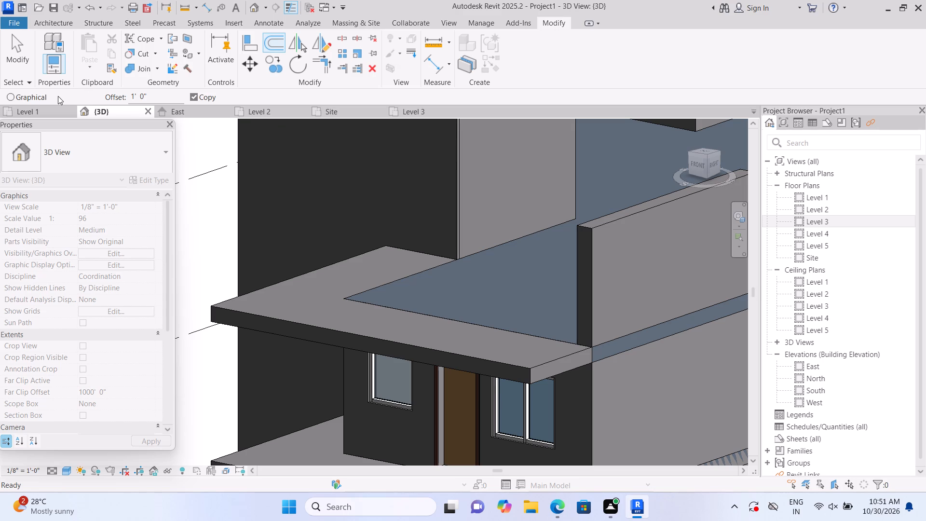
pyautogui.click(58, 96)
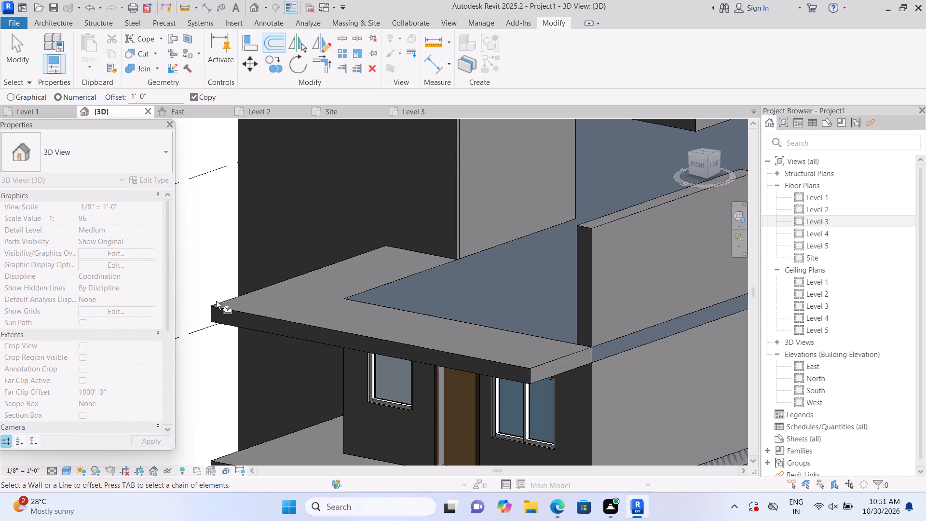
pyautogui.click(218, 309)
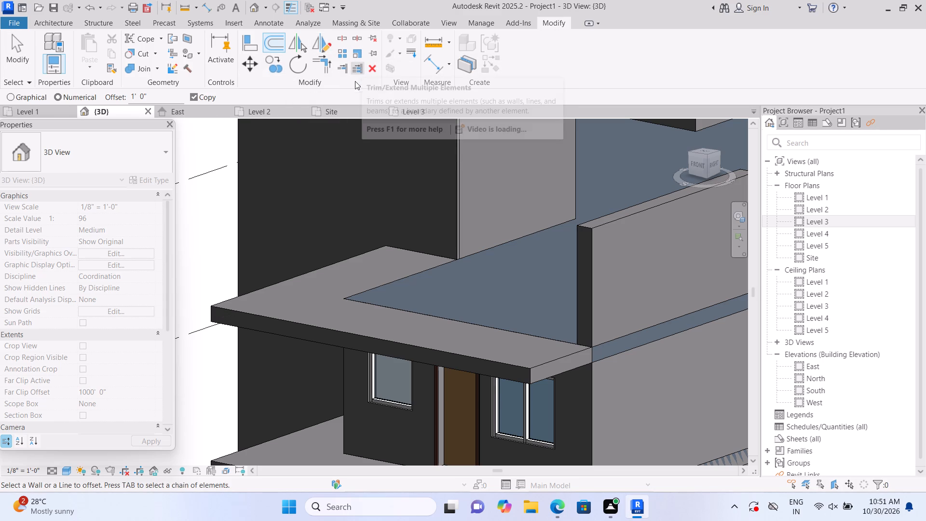
# Create a new in-place component in the Generic Models category, keeping the suggested name Generic Models 3.
pyautogui.click(67, 25)
pyautogui.click(146, 66)
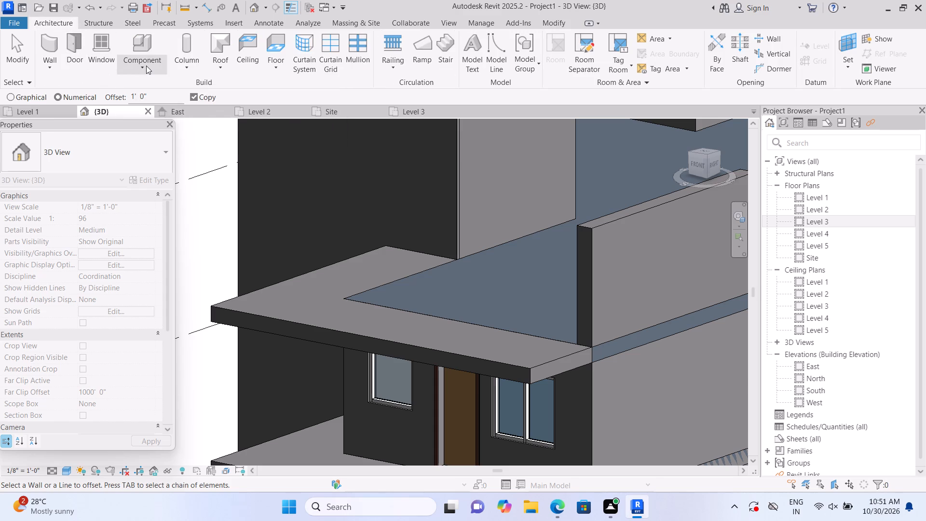
pyautogui.click(158, 115)
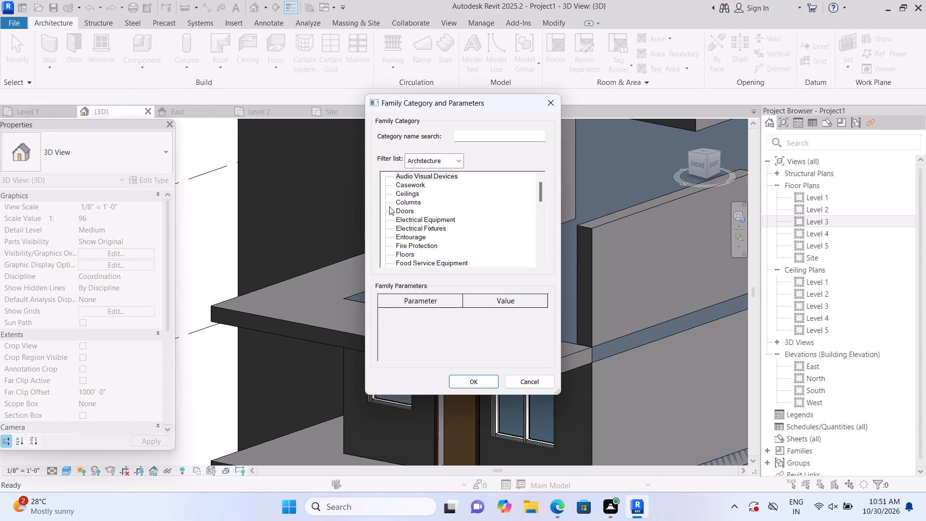
pyautogui.scroll(-4, 422, 215)
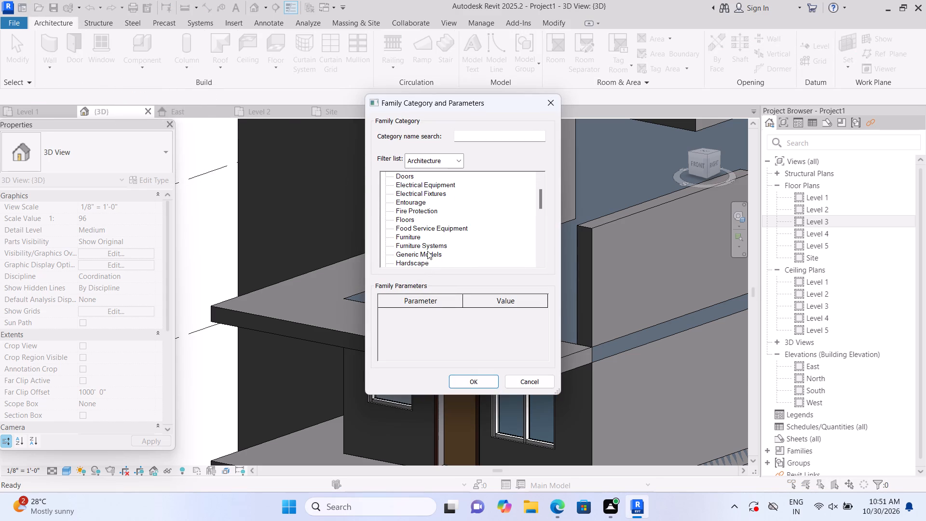
pyautogui.click(427, 251)
pyautogui.click(460, 378)
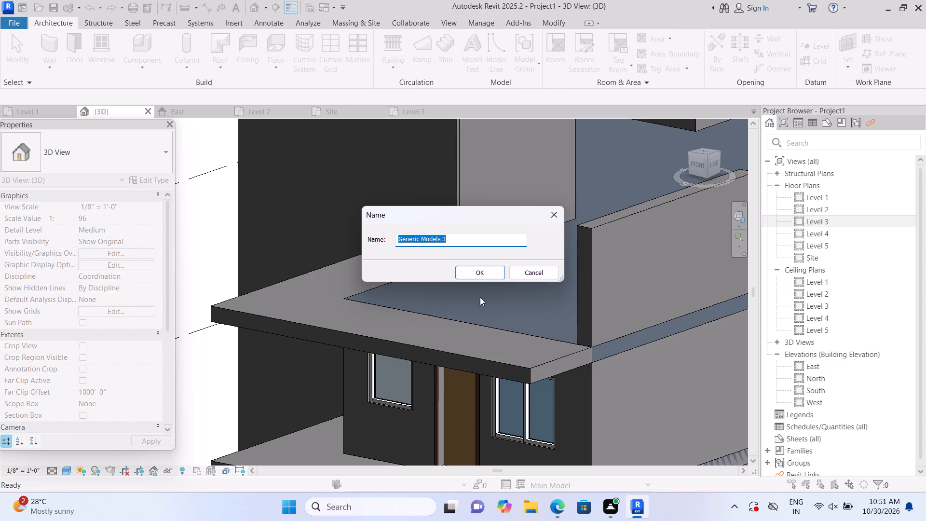
pyautogui.click(481, 274)
# Start a solid extrusion and pick the top face of the upper front canopy as its work plane.
pyautogui.scroll(-2, 481, 274)
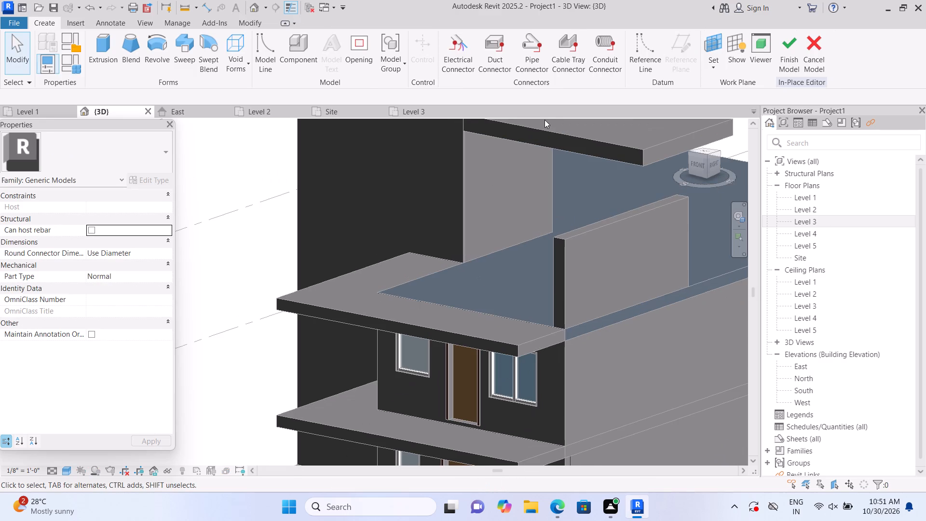
pyautogui.moveTo(111, 67); pyautogui.dragTo(105, 68)
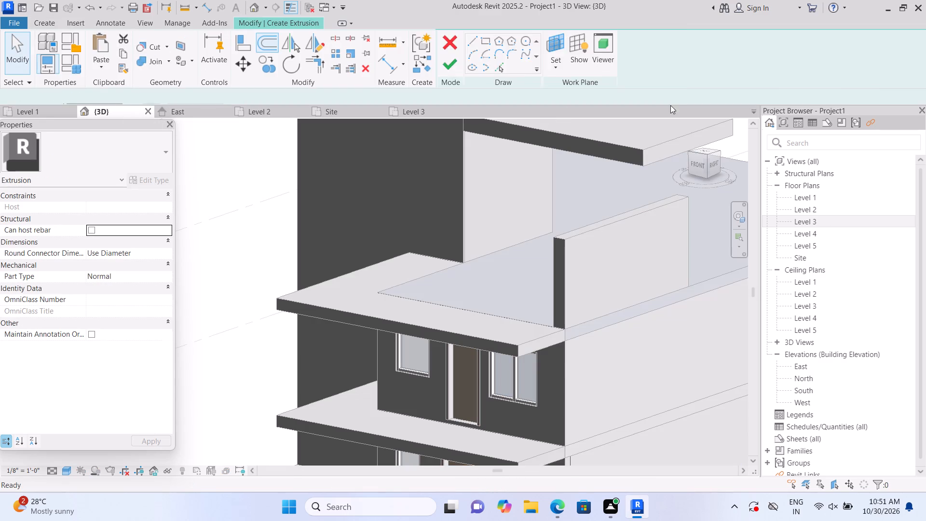
pyautogui.click(619, 69)
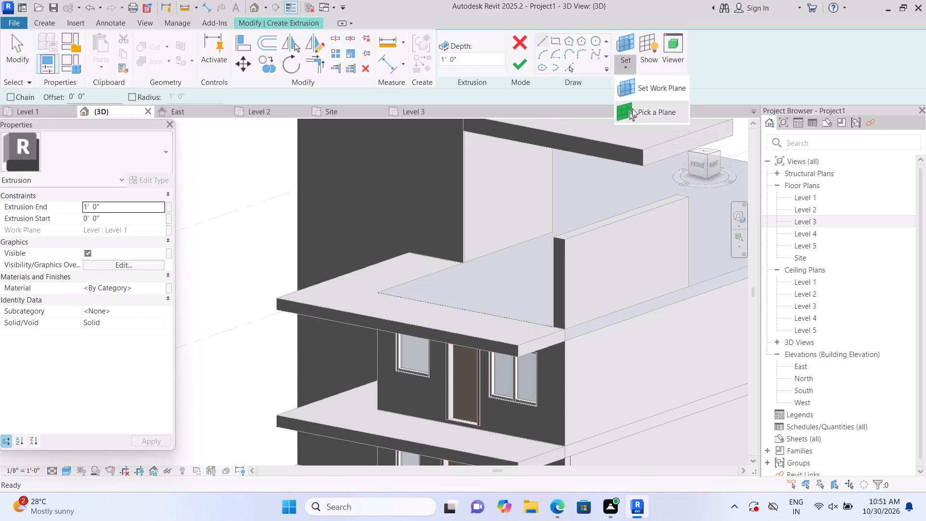
pyautogui.click(632, 109)
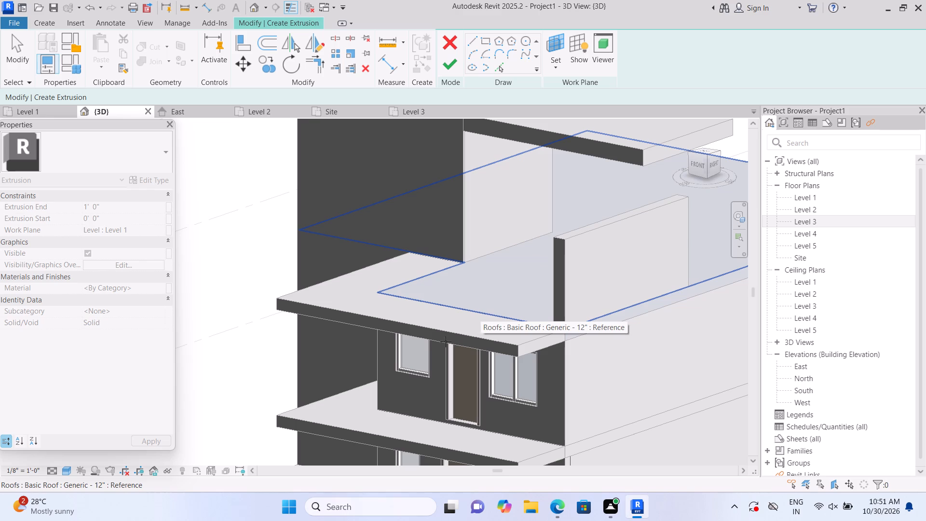
pyautogui.click(554, 66)
pyautogui.click(573, 104)
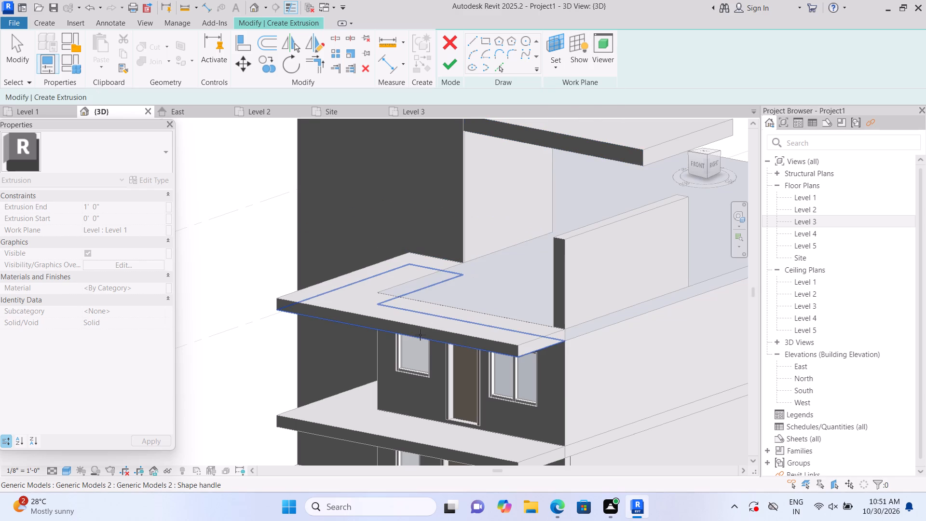
pyautogui.click(426, 311)
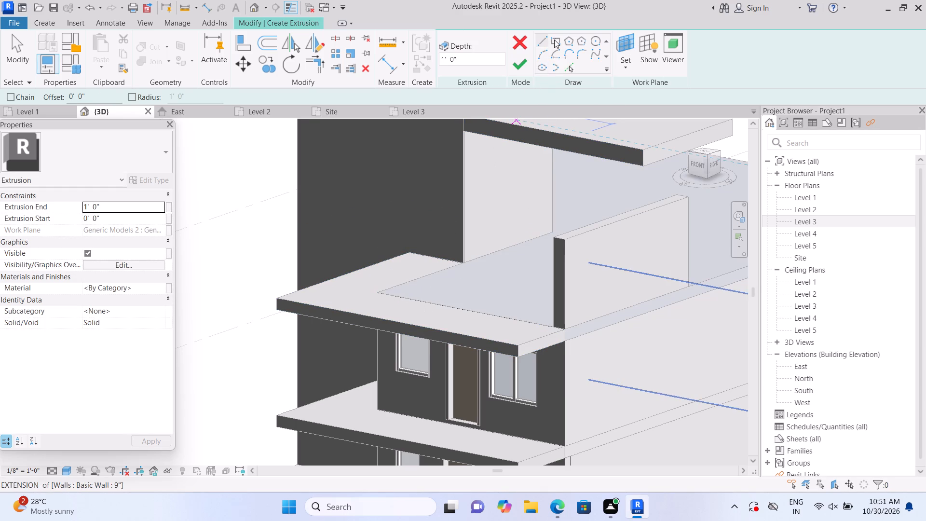
# Extrude a thin rectangle about 24'-11" long, drawn along the canopy's front edge from corner to corner, to a depth of 1'-0".
pyautogui.click(556, 37)
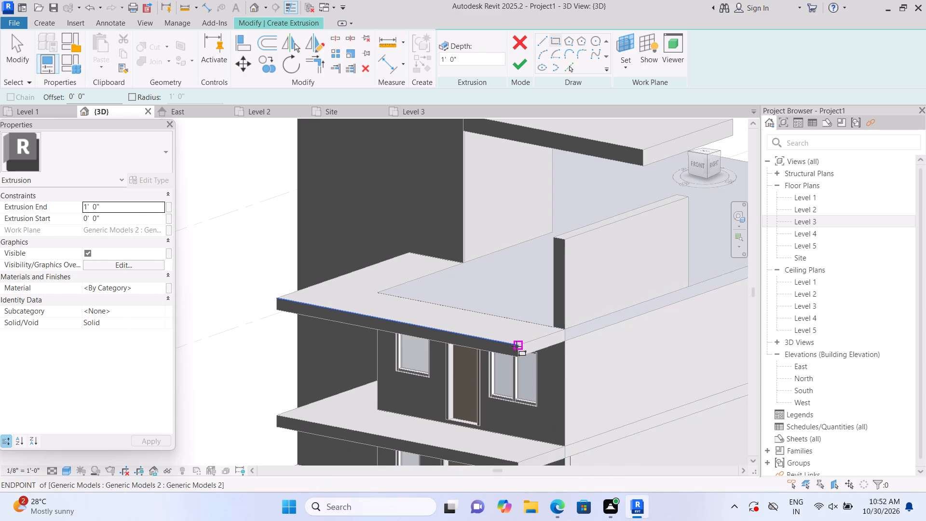
pyautogui.scroll(2, 517, 346)
pyautogui.click(520, 343)
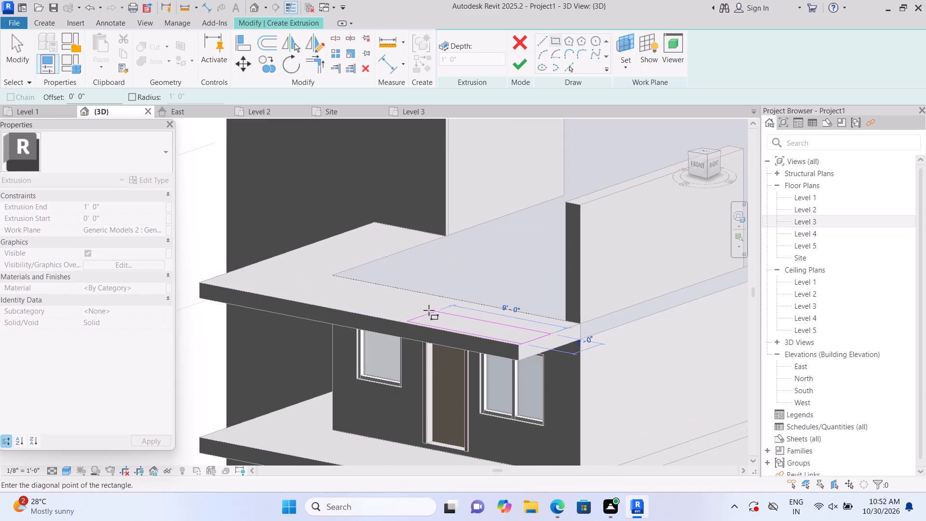
pyautogui.press('Escape')
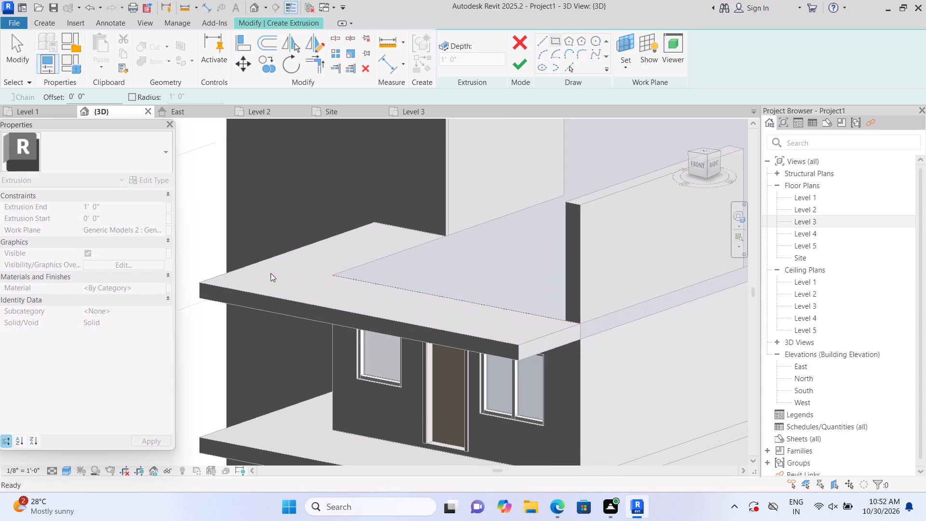
pyautogui.scroll(6, 204, 286)
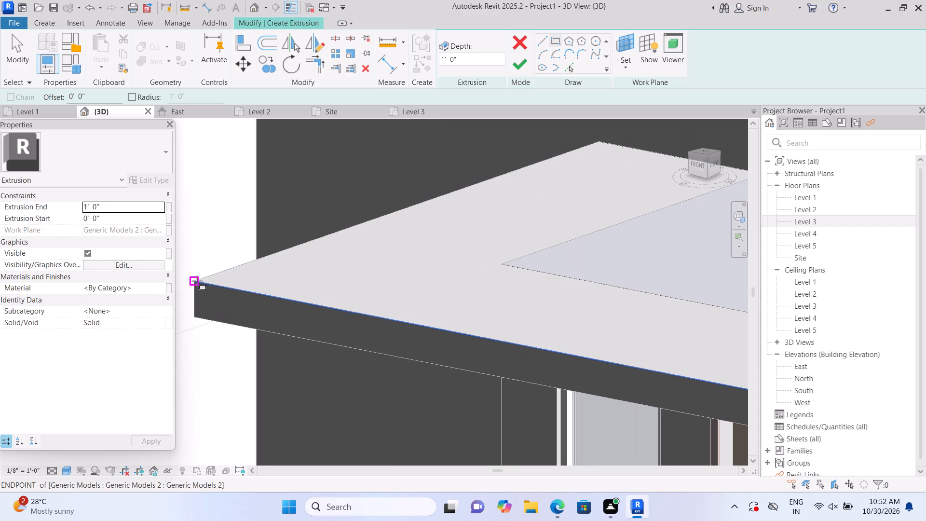
pyautogui.click(197, 281)
pyautogui.moveTo(525, 323); pyautogui.dragTo(443, 240, button='middle')
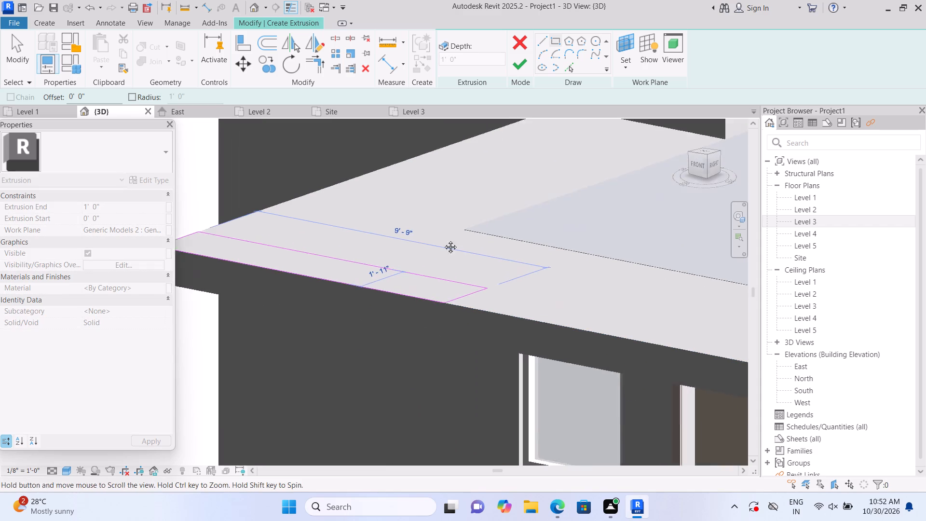
pyautogui.moveTo(443, 240); pyautogui.dragTo(315, 74, button='middle')
pyautogui.moveTo(385, 147); pyautogui.dragTo(388, 285, button='middle')
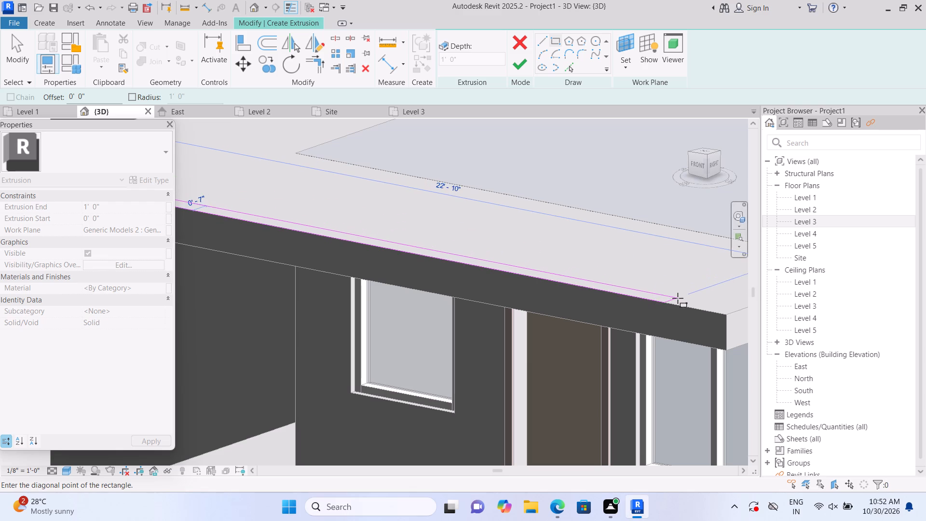
pyautogui.moveTo(670, 298); pyautogui.dragTo(607, 264, button='middle')
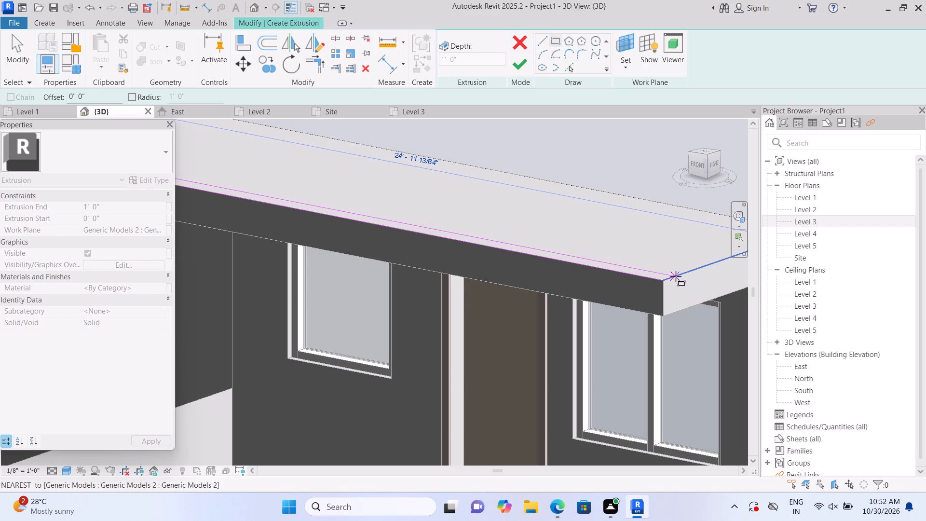
pyautogui.click(676, 276)
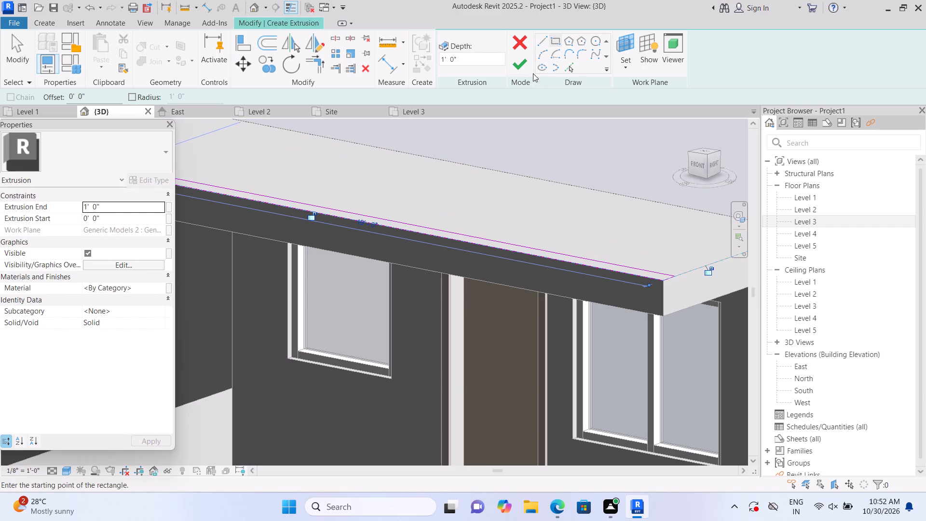
pyautogui.click(517, 64)
# Stretch the top face of the canopy's front edge strip upward to a height of about 1'-9 33/64".
pyautogui.scroll(-6, 552, 146)
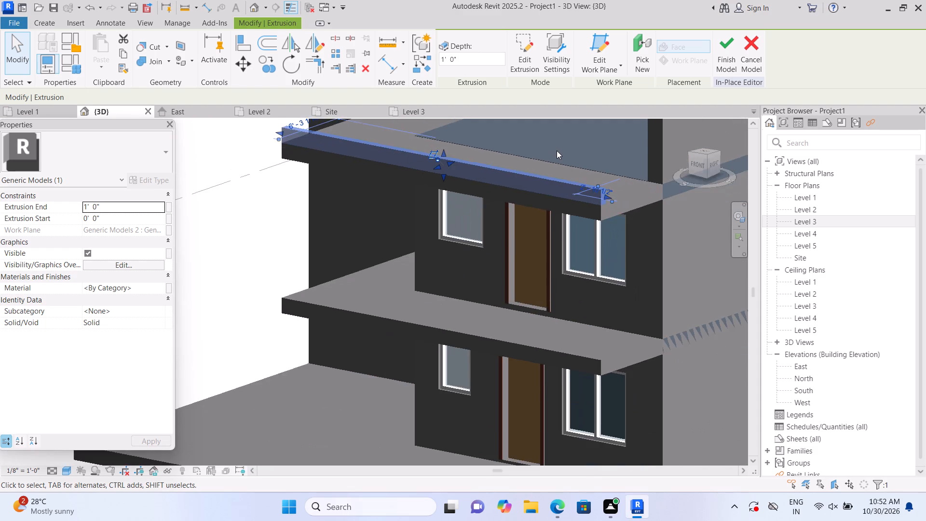
pyautogui.moveTo(556, 161); pyautogui.dragTo(530, 253, button='middle')
pyautogui.scroll(-1, 530, 253)
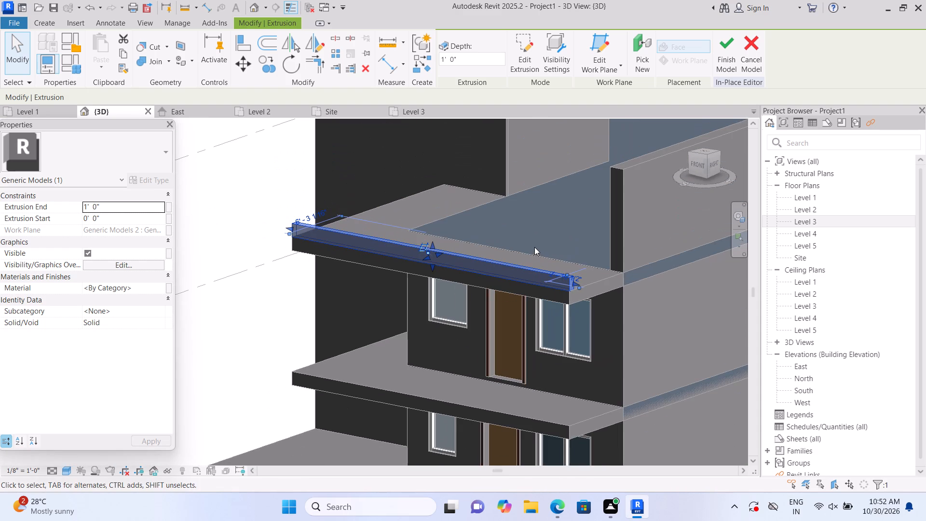
pyautogui.scroll(2, 521, 237)
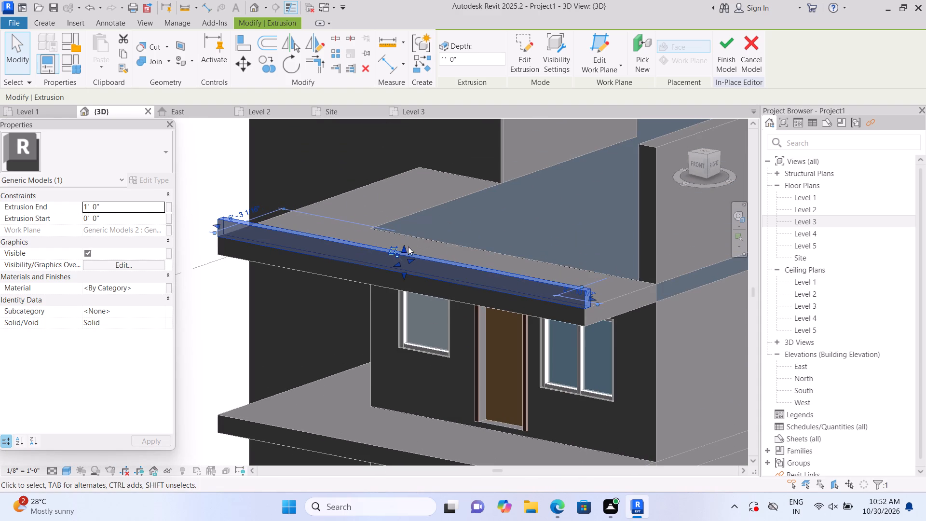
pyautogui.moveTo(404, 248); pyautogui.dragTo(411, 240)
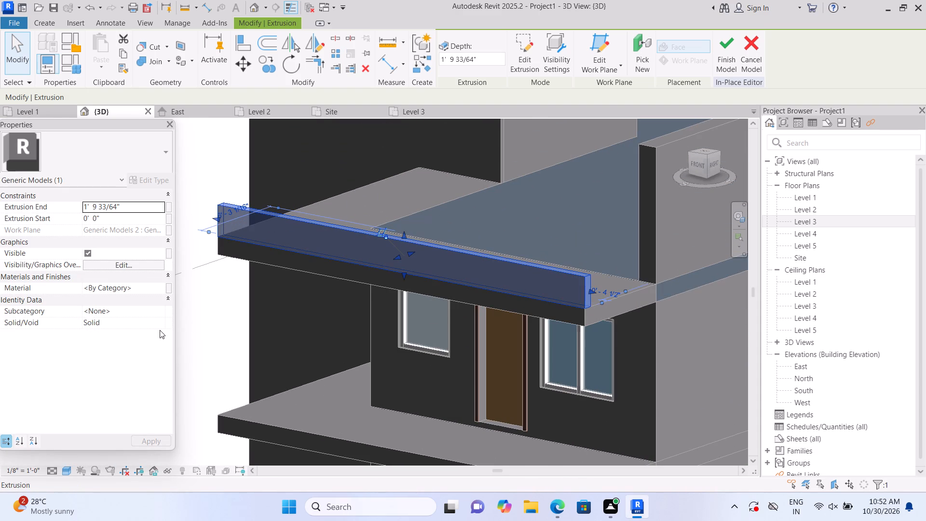
# Examine the new front parapet strip and the building from several angles, ending at the upper canopy's left side.
pyautogui.click(202, 328)
pyautogui.scroll(-1, 204, 328)
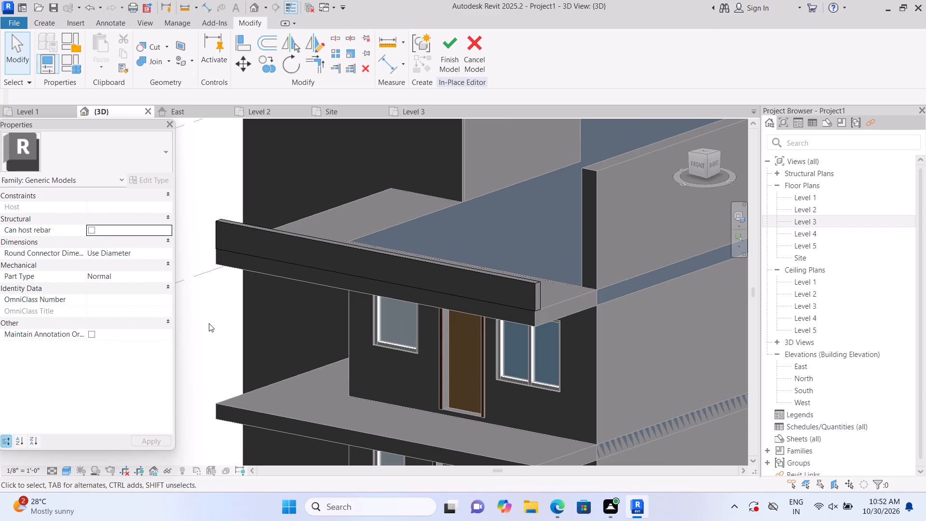
pyautogui.keyDown('shift'); pyautogui.moveTo(211, 325); pyautogui.dragTo(245, 269, button='middle'); pyautogui.keyUp('shift')
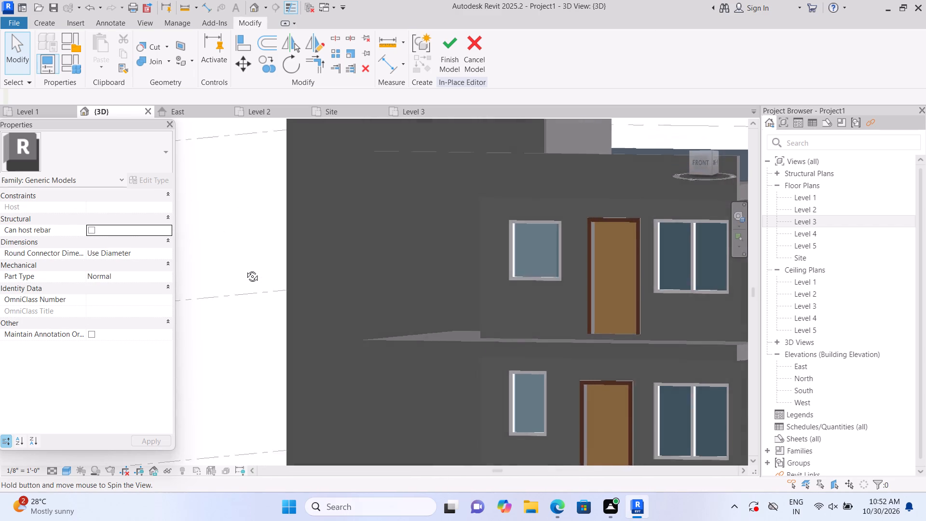
pyautogui.keyDown('shift'); pyautogui.moveTo(245, 269); pyautogui.dragTo(216, 311, button='middle'); pyautogui.keyUp('shift')
pyautogui.scroll(-2, 227, 312)
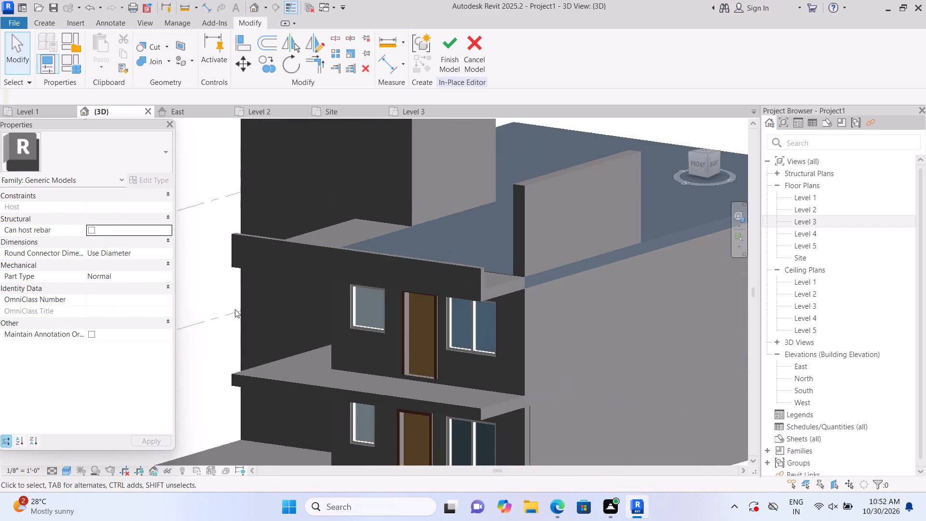
pyautogui.scroll(-2, 235, 309)
pyautogui.moveTo(227, 318); pyautogui.dragTo(265, 340, button='middle')
pyautogui.scroll(1, 263, 328)
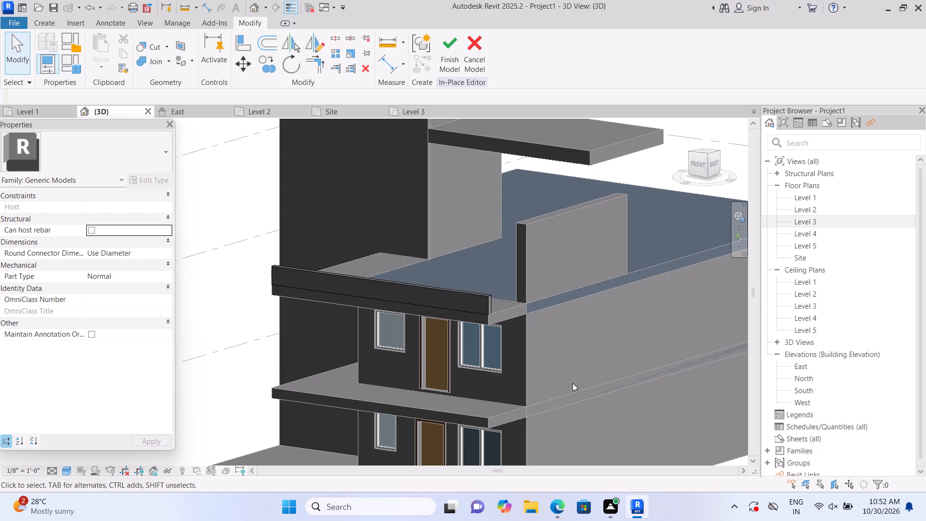
pyautogui.keyDown('shift'); pyautogui.moveTo(572, 388); pyautogui.dragTo(531, 412, button='middle'); pyautogui.keyUp('shift')
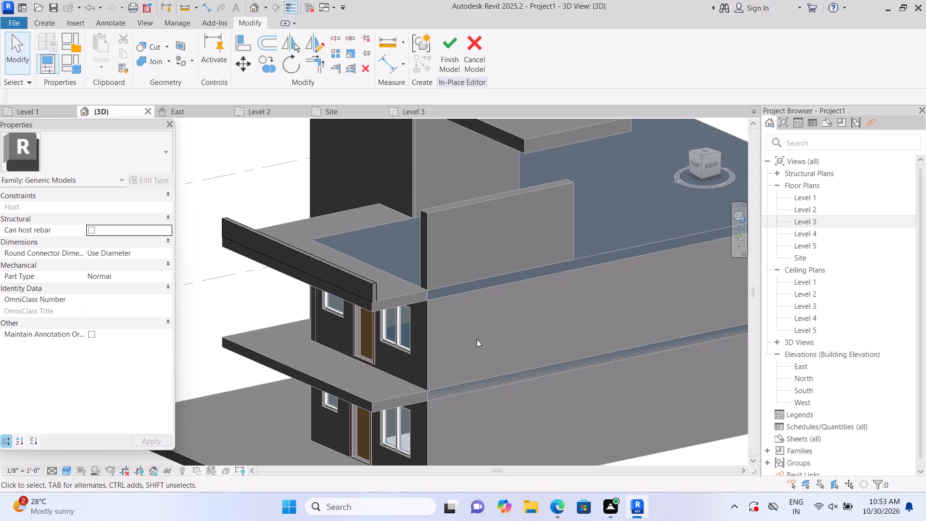
pyautogui.keyDown('shift'); pyautogui.moveTo(471, 346); pyautogui.dragTo(589, 362, button='middle'); pyautogui.keyUp('shift')
pyautogui.keyDown('shift'); pyautogui.moveTo(535, 380); pyautogui.dragTo(585, 404, button='middle'); pyautogui.keyUp('shift')
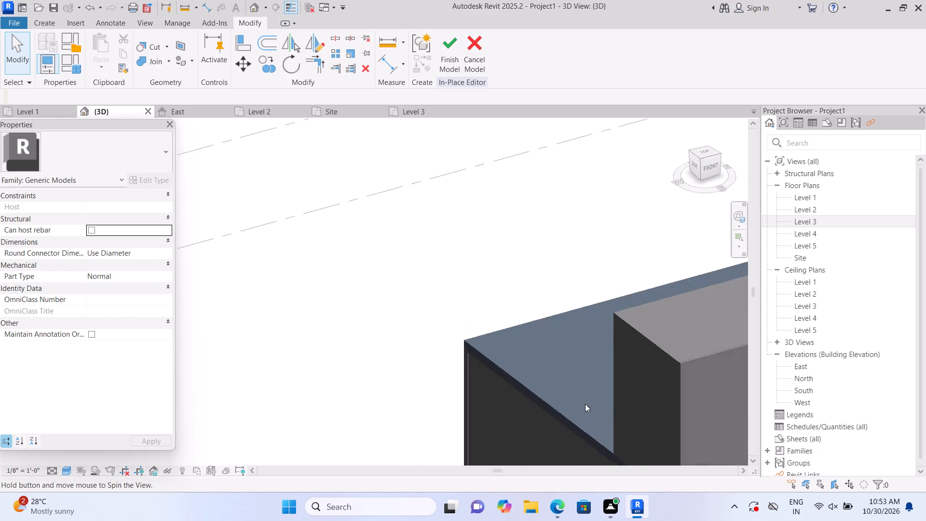
pyautogui.moveTo(574, 392); pyautogui.dragTo(406, 209, button='middle')
pyautogui.keyDown('shift'); pyautogui.moveTo(563, 369); pyautogui.dragTo(646, 402, button='middle'); pyautogui.keyUp('shift')
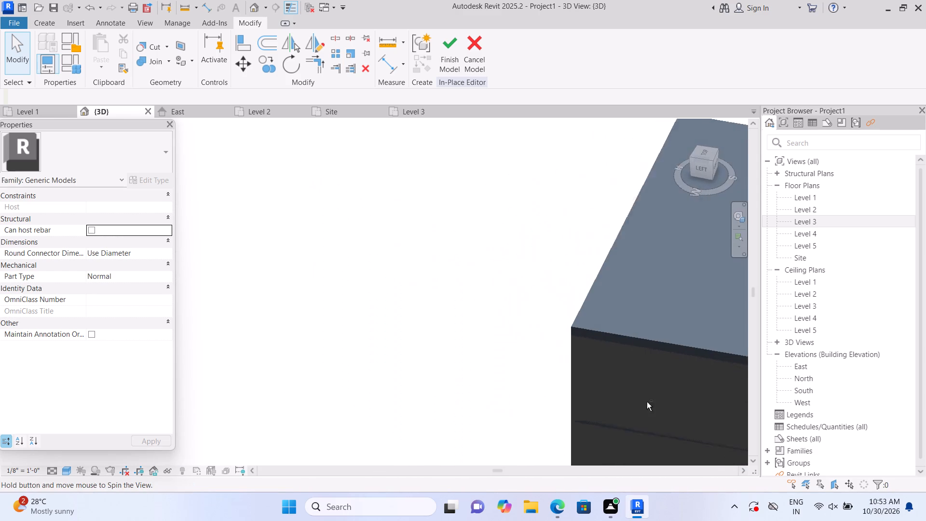
pyautogui.moveTo(629, 347); pyautogui.dragTo(219, 350, button='middle')
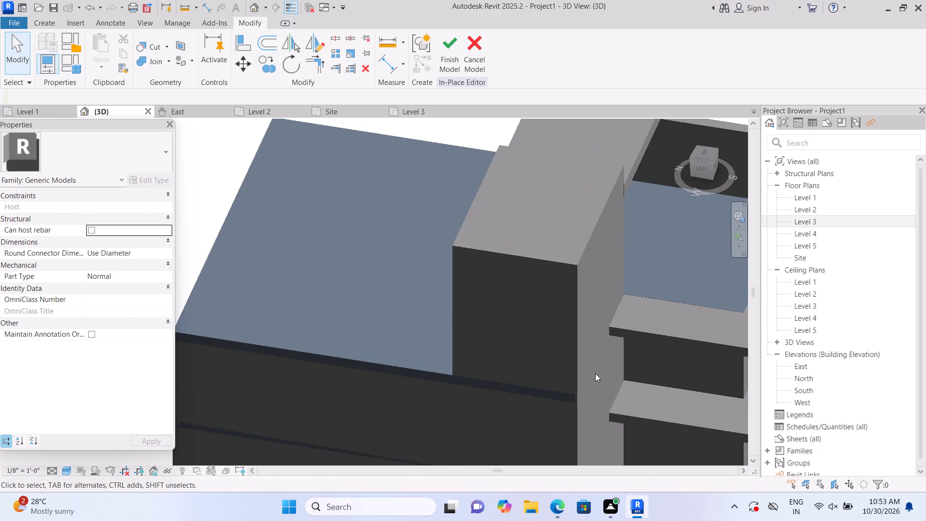
pyautogui.moveTo(569, 373); pyautogui.dragTo(315, 383, button='middle')
pyautogui.scroll(1, 442, 363)
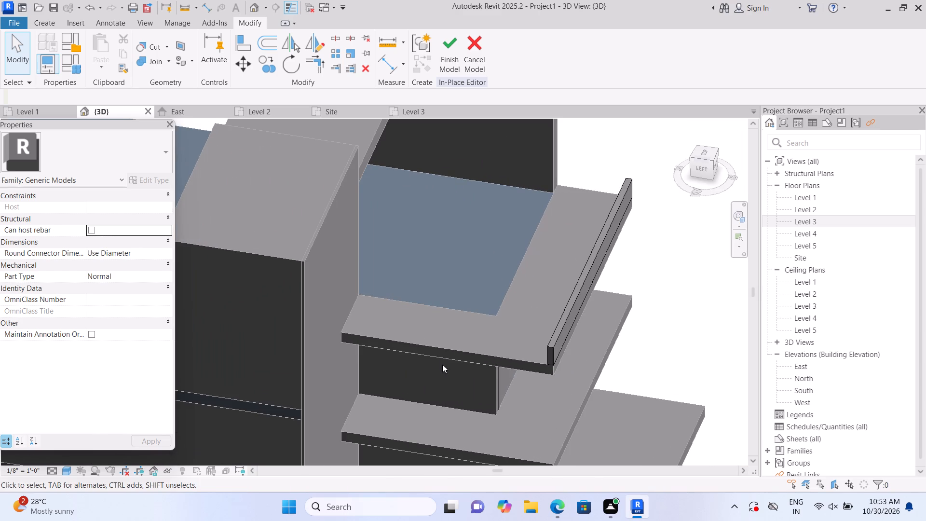
pyautogui.keyDown('shift'); pyautogui.moveTo(397, 380); pyautogui.dragTo(439, 394, button='middle'); pyautogui.keyUp('shift')
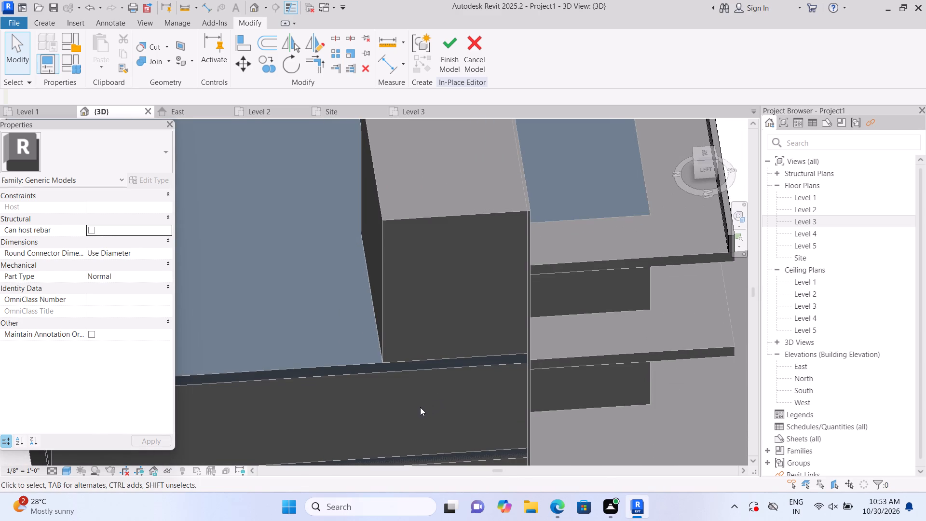
pyautogui.moveTo(420, 405); pyautogui.dragTo(325, 420, button='middle')
pyautogui.scroll(1, 420, 405)
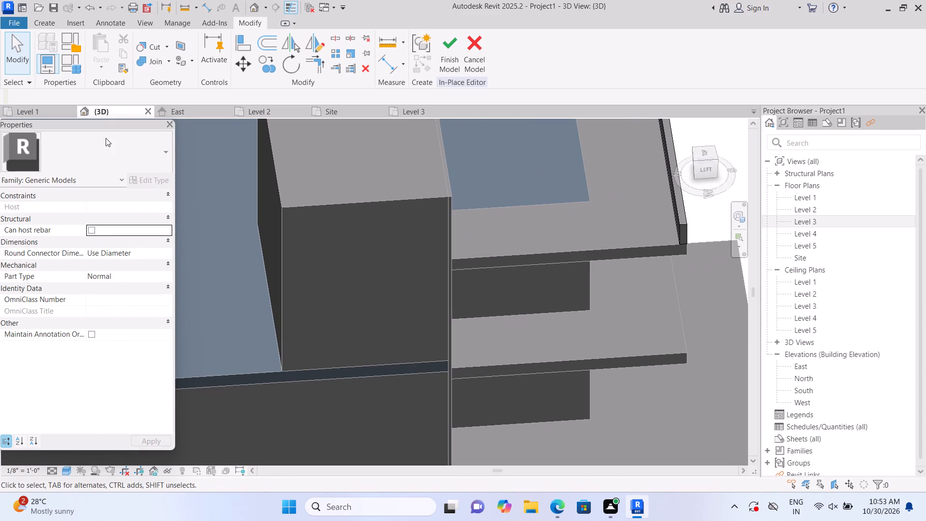
# Start another solid extrusion and pick the upper canopy's top face as its work plane.
pyautogui.click(54, 20)
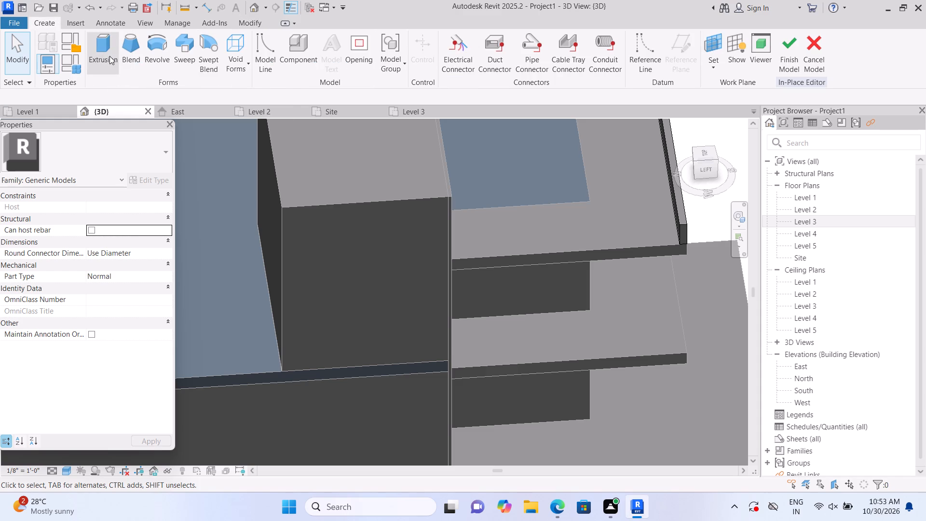
pyautogui.click(109, 56)
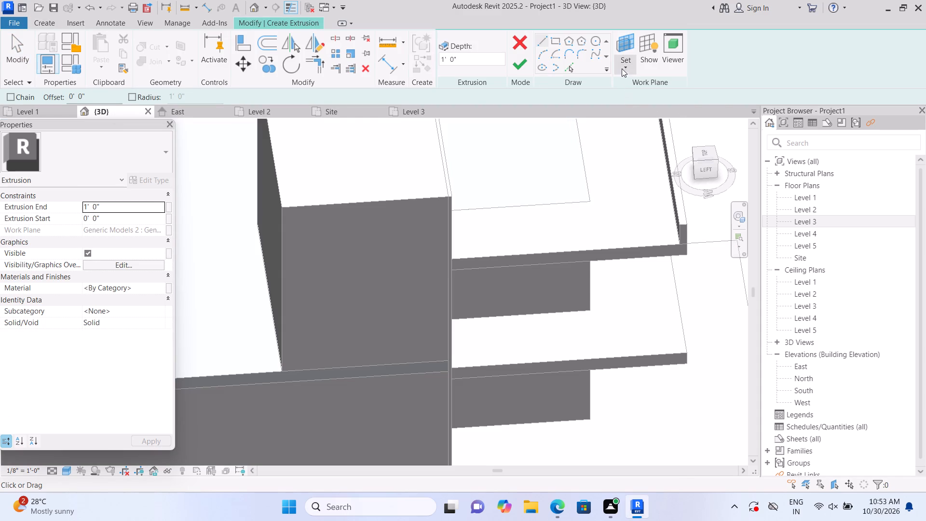
pyautogui.click(622, 67)
pyautogui.click(640, 110)
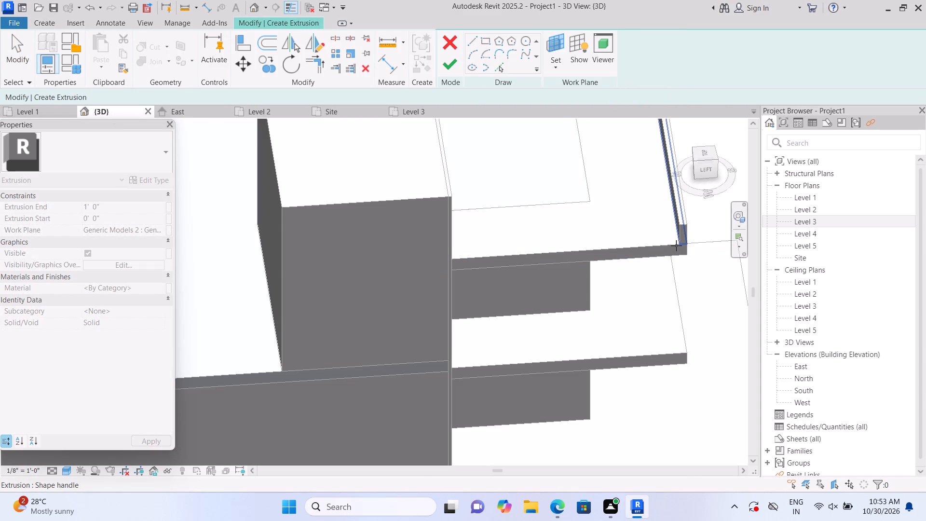
pyautogui.scroll(3, 676, 246)
pyautogui.click(680, 244)
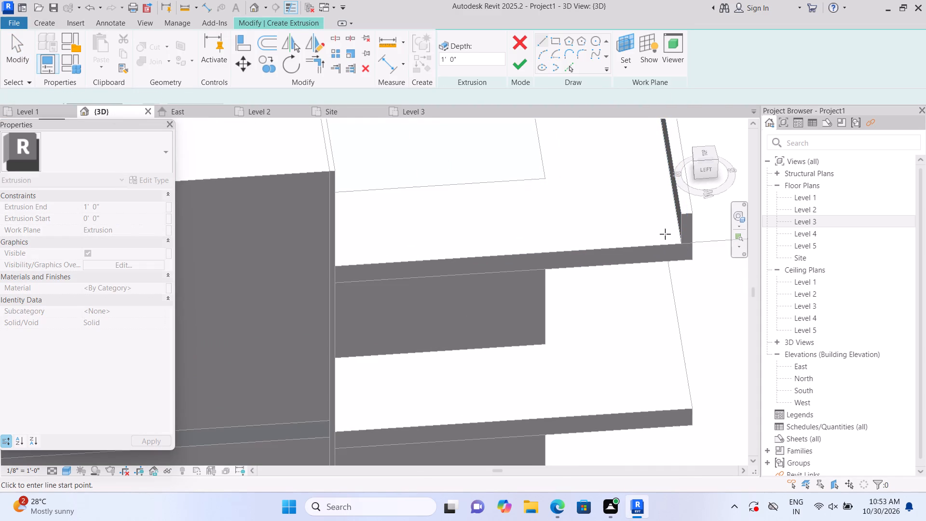
pyautogui.click(624, 67)
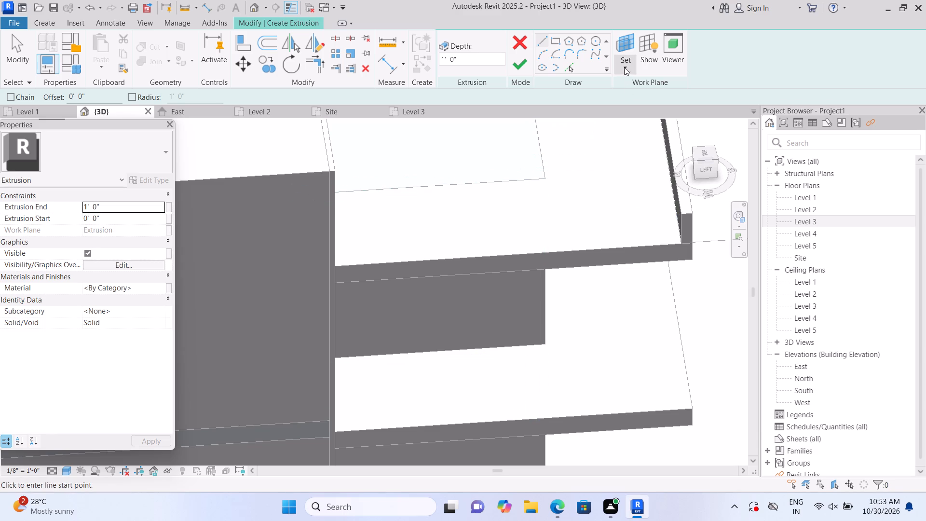
pyautogui.click(640, 118)
pyautogui.click(636, 192)
# Extrude a thin rectangle about 17'-7 9/16" long and 9" wide along the canopy's left side edge, to a depth of 1'-0".
pyautogui.click(555, 41)
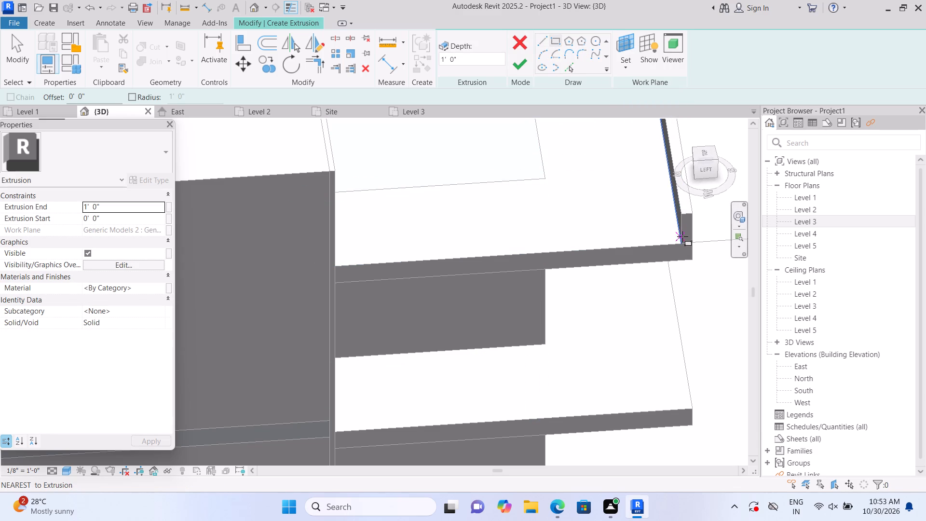
pyautogui.scroll(1, 682, 237)
pyautogui.click(681, 247)
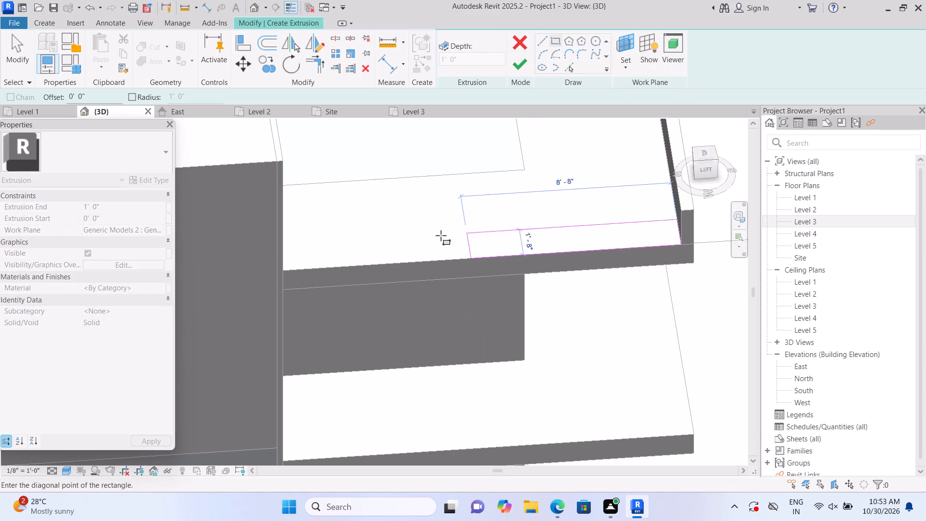
pyautogui.keyDown('shift'); pyautogui.moveTo(351, 245); pyautogui.dragTo(317, 248, button='middle'); pyautogui.keyUp('shift')
pyautogui.moveTo(318, 250); pyautogui.dragTo(511, 150, button='middle')
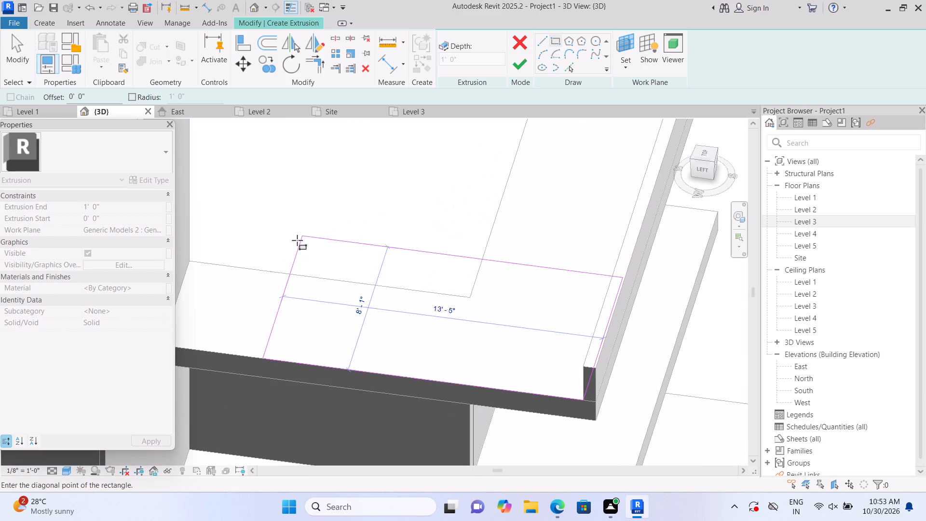
pyautogui.moveTo(201, 289); pyautogui.dragTo(287, 236, button='middle')
pyautogui.scroll(1, 269, 240)
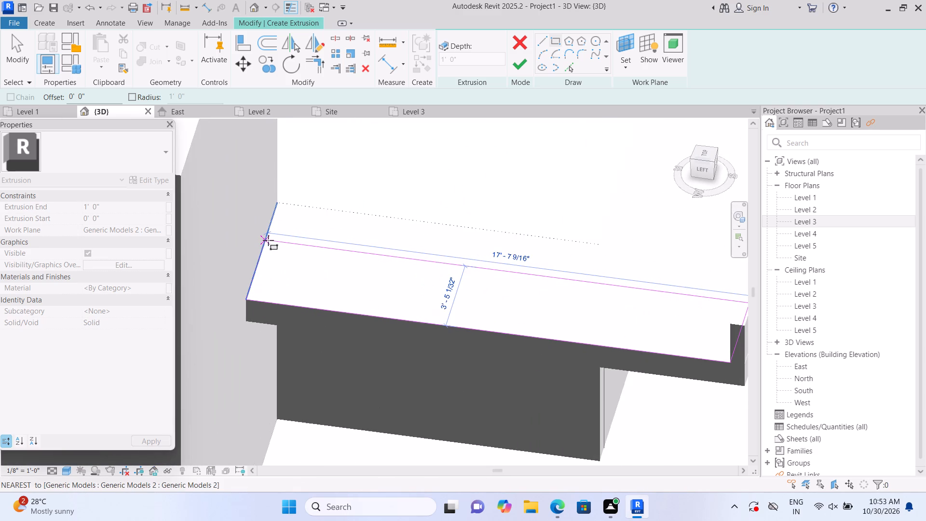
pyautogui.scroll(1, 268, 240)
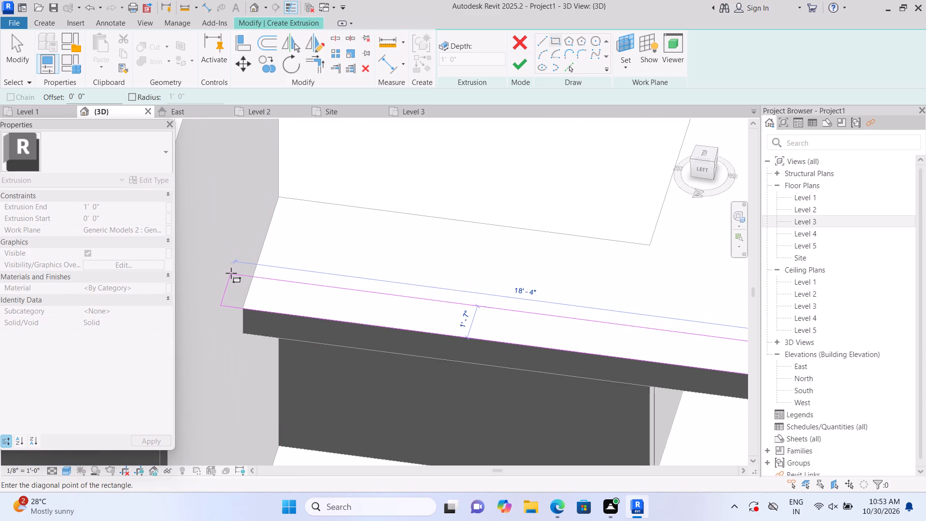
pyautogui.click(251, 294)
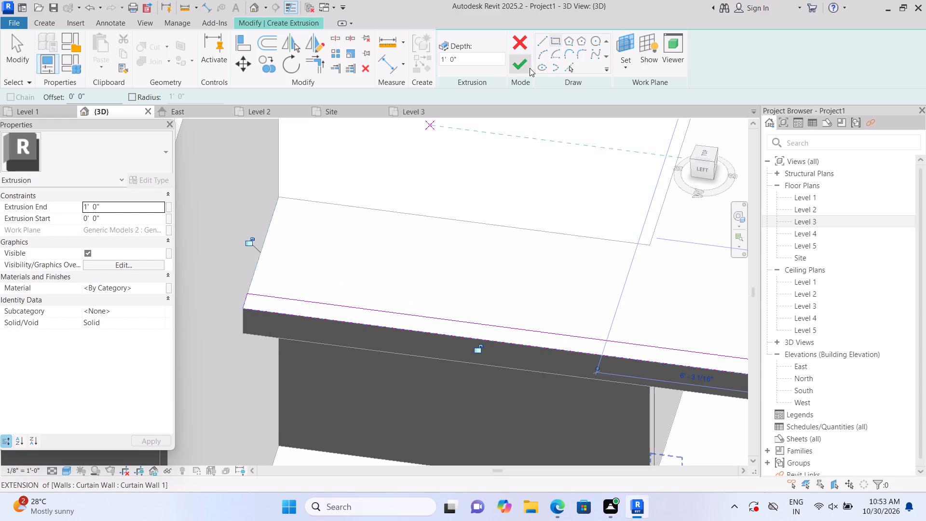
pyautogui.click(523, 64)
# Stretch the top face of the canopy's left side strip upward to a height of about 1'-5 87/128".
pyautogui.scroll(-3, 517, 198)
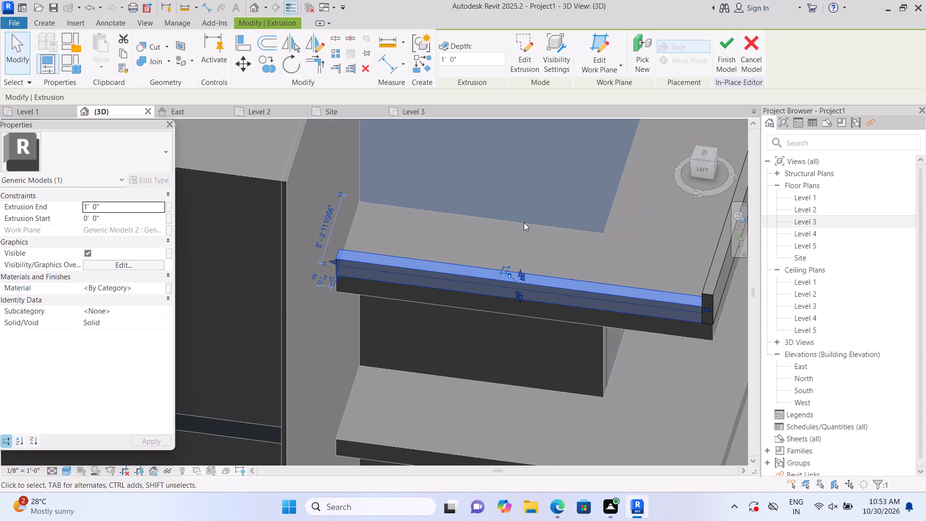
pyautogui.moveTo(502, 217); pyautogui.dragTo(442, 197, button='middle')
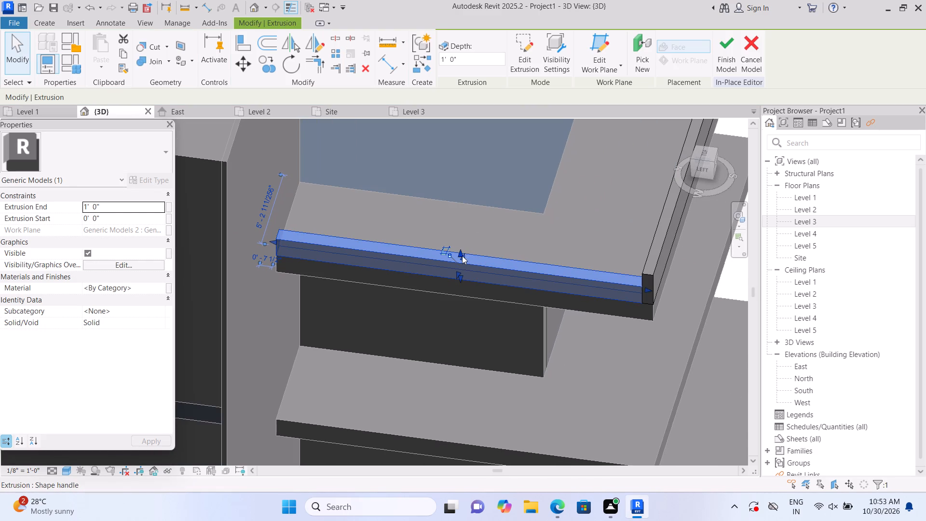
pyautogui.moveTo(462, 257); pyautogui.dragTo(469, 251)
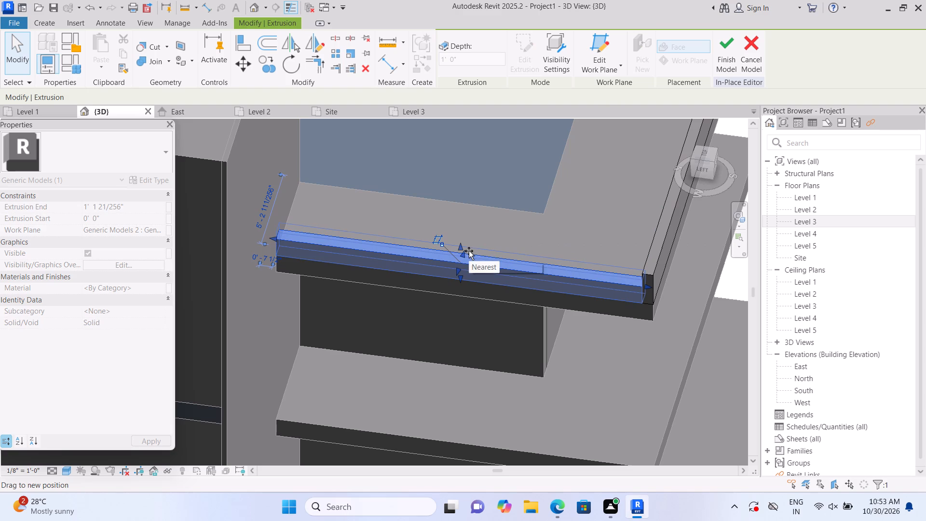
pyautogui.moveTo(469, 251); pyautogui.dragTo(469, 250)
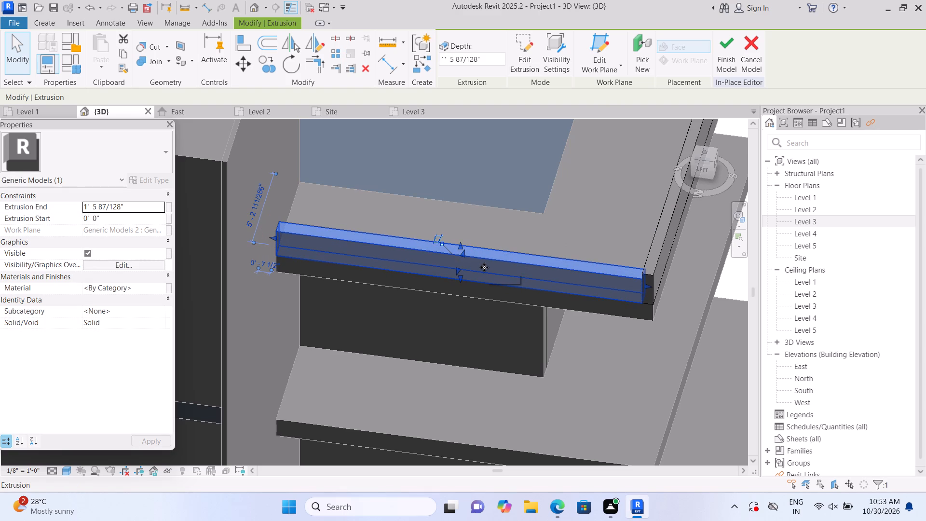
# Set the extrusion end of the canopy's front edge strip to 1'-5".
pyautogui.moveTo(475, 267); pyautogui.dragTo(374, 263, button='middle')
pyautogui.click(571, 235)
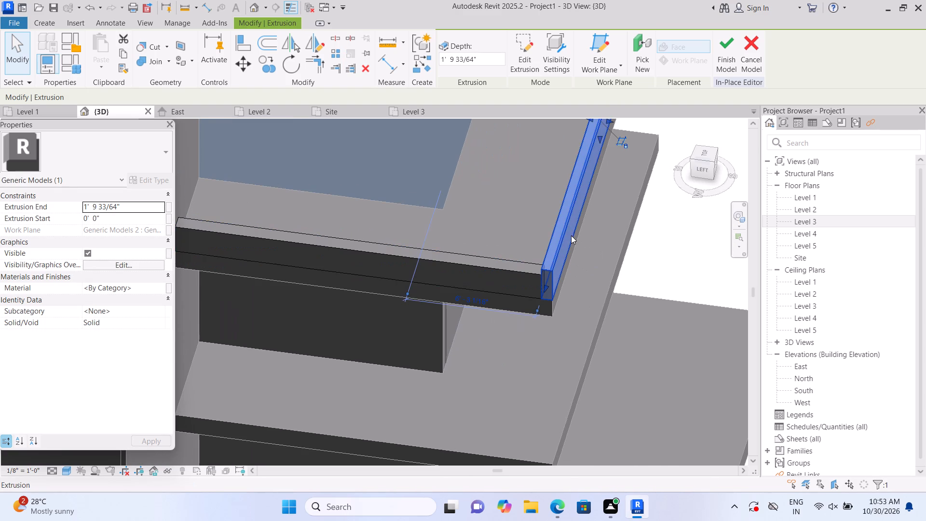
pyautogui.click(143, 206)
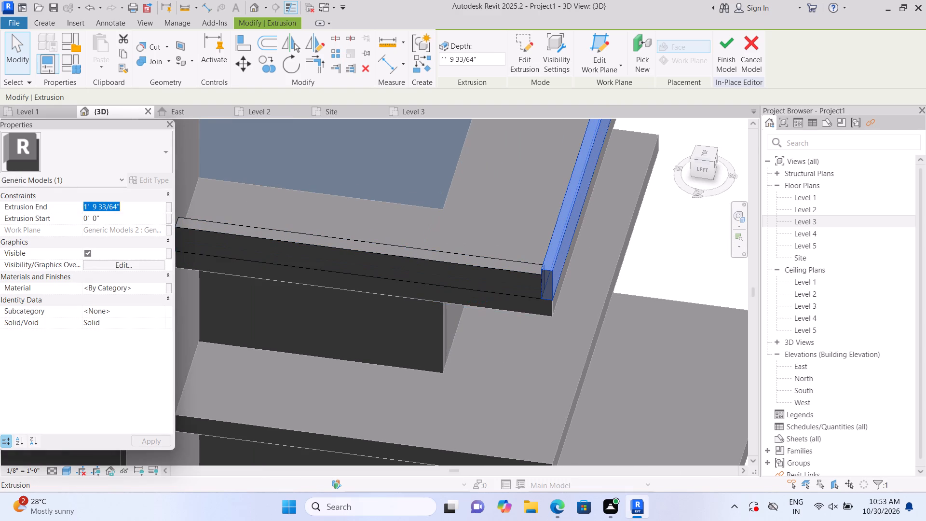
pyautogui.press('BackSpace')
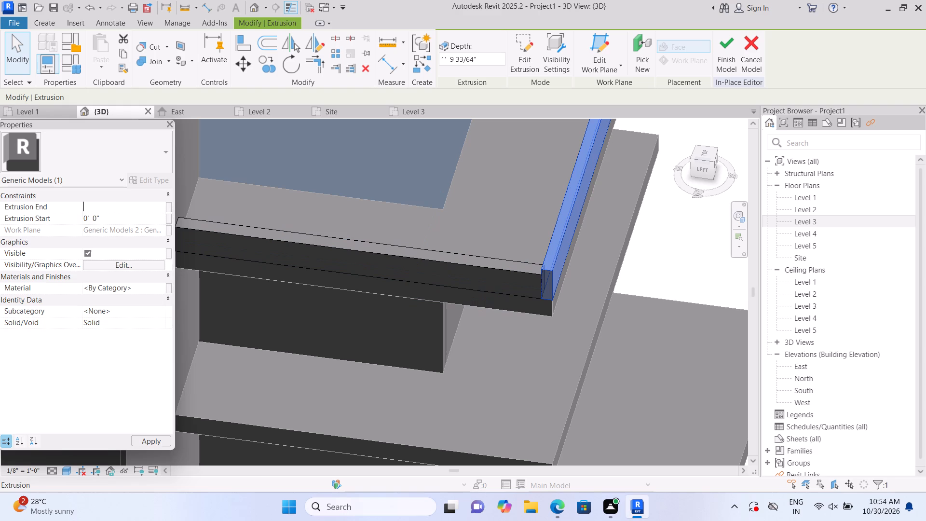
pyautogui.write('1\'5"')
pyautogui.press('Return')
pyautogui.click(655, 244)
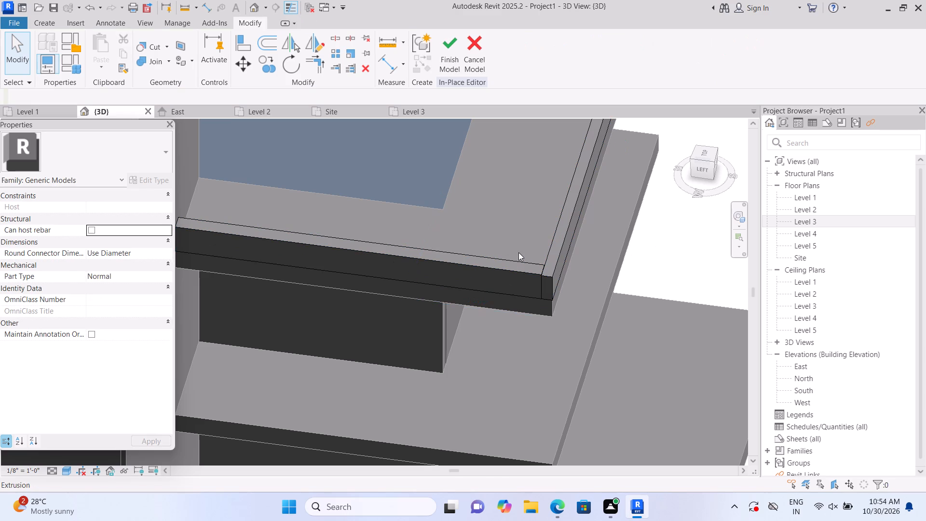
# Set the extrusion end of the canopy's left side strip to 1'-5".
pyautogui.click(503, 260)
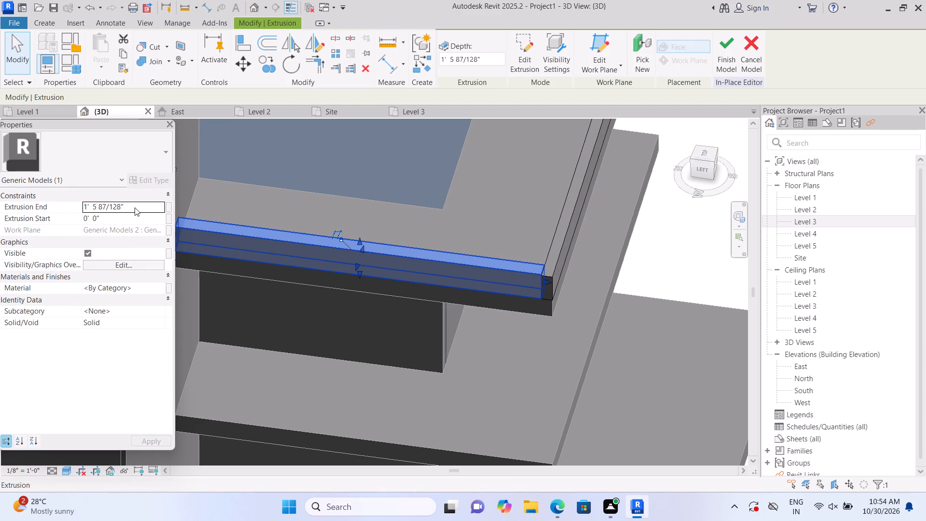
pyautogui.click(135, 207)
pyautogui.press('BackSpace')
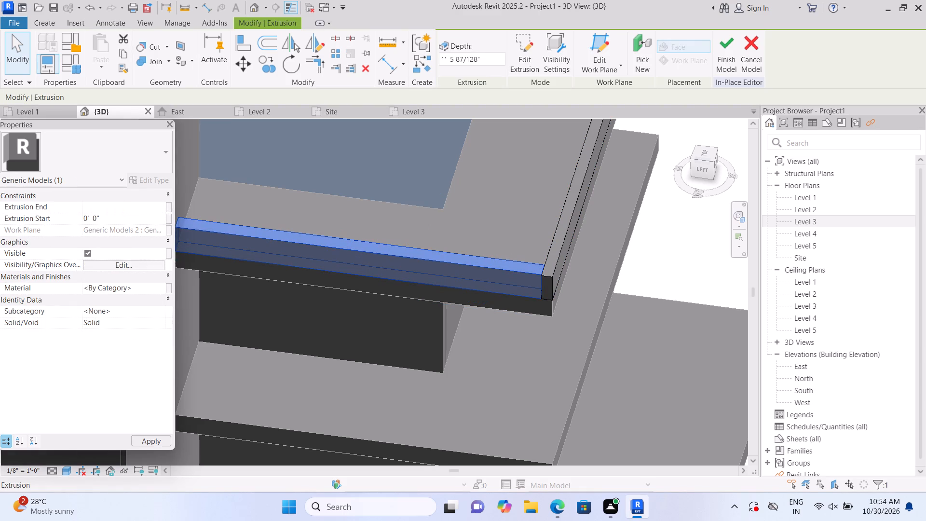
pyautogui.write("1'")
pyautogui.write('5"')
pyautogui.press('Return')
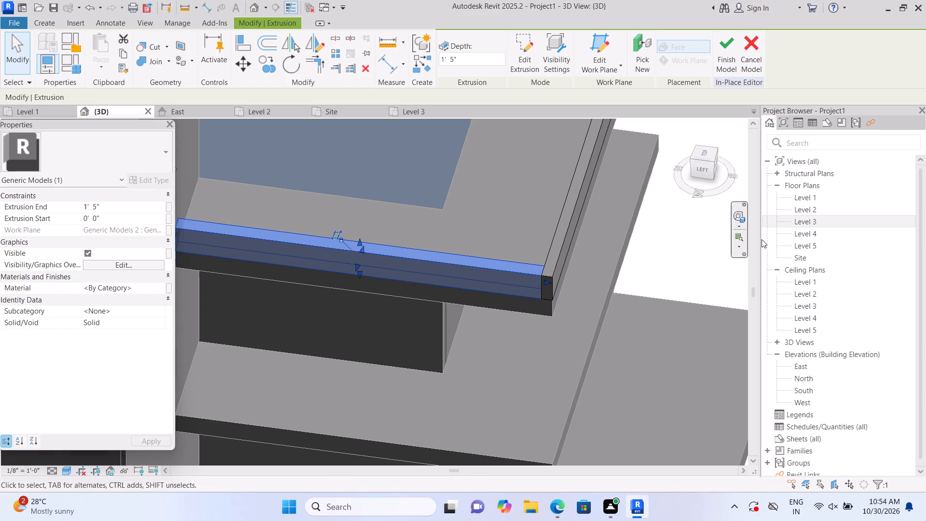
# Finish the in-place model of the parapet strips around the upper canopy.
pyautogui.click(673, 252)
pyautogui.scroll(-5, 668, 264)
pyautogui.moveTo(682, 262); pyautogui.dragTo(672, 264, button='middle')
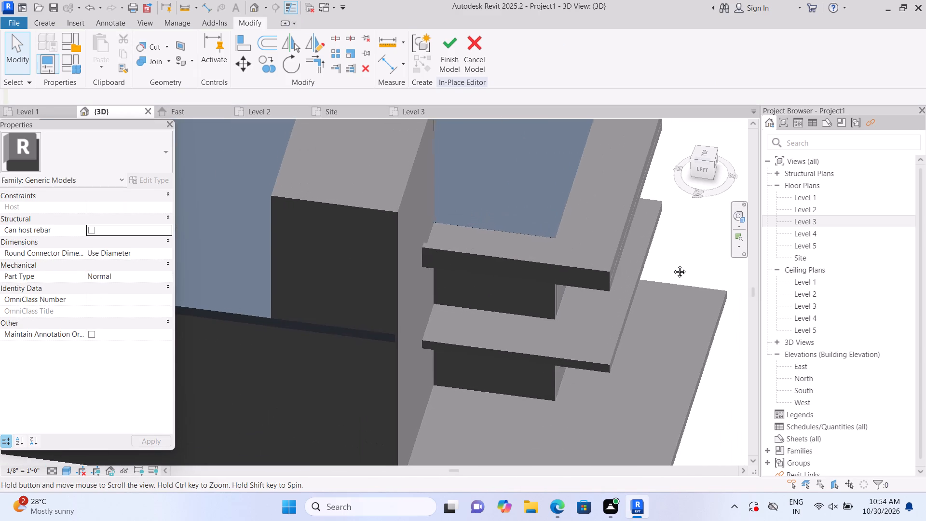
pyautogui.moveTo(672, 264); pyautogui.dragTo(634, 285, button='middle')
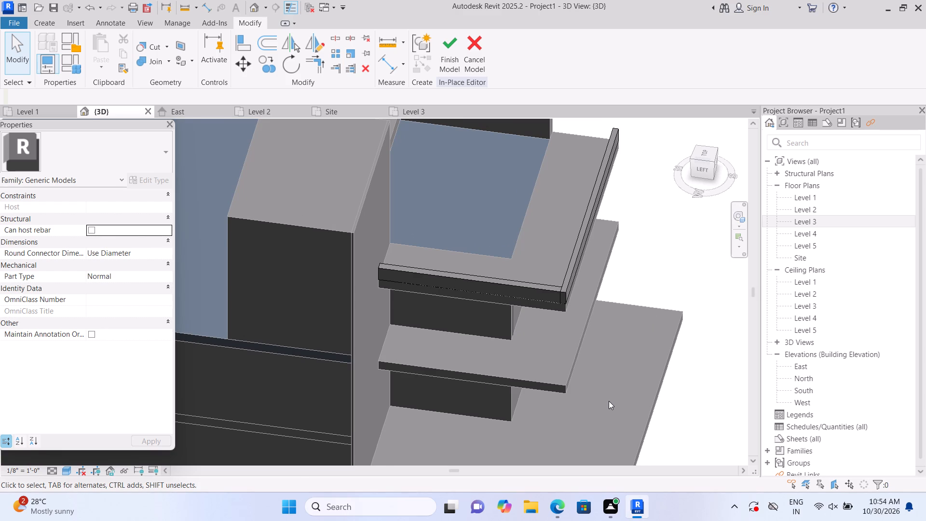
pyautogui.scroll(-1, 609, 401)
pyautogui.keyDown('shift'); pyautogui.moveTo(619, 406); pyautogui.dragTo(516, 431, button='middle'); pyautogui.keyUp('shift')
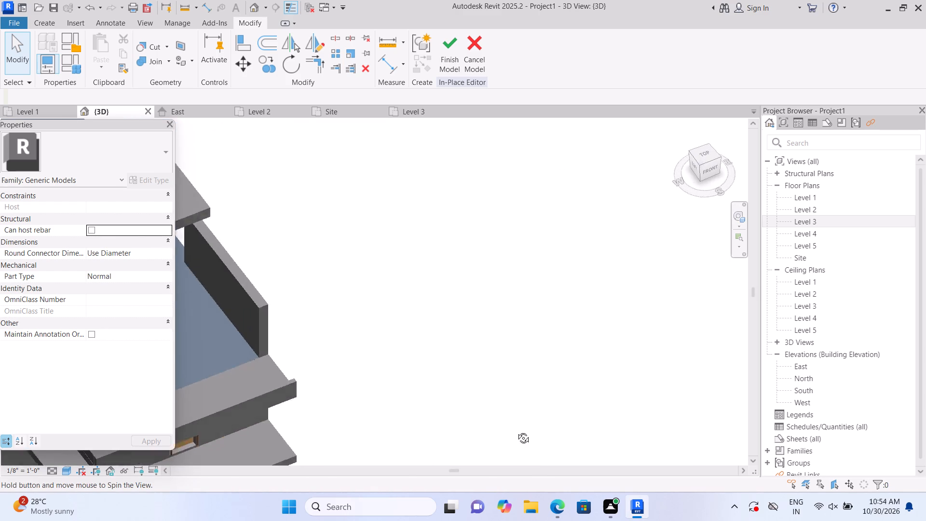
pyautogui.keyDown('shift'); pyautogui.moveTo(516, 431); pyautogui.dragTo(513, 431, button='middle'); pyautogui.keyUp('shift')
pyautogui.click(684, 126)
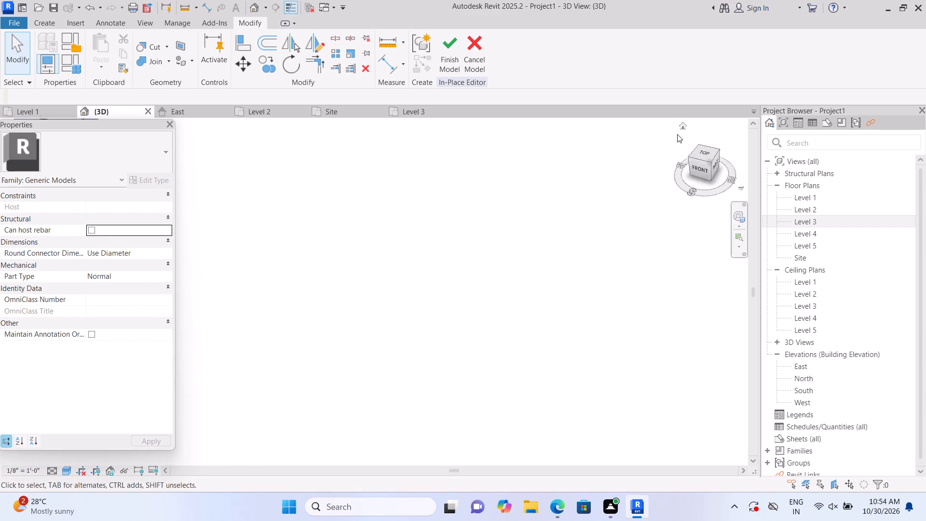
pyautogui.scroll(5, 210, 338)
pyautogui.scroll(1, 295, 294)
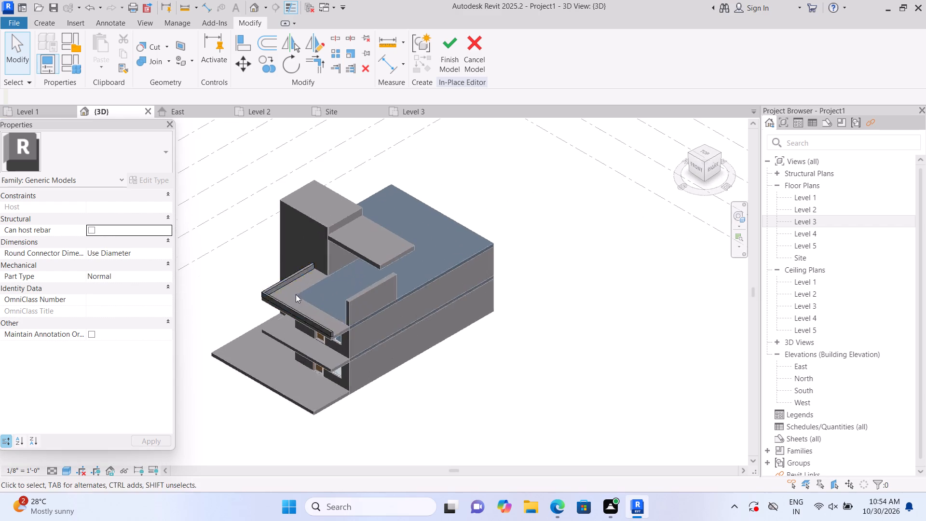
pyautogui.scroll(1, 296, 294)
pyautogui.scroll(2, 307, 350)
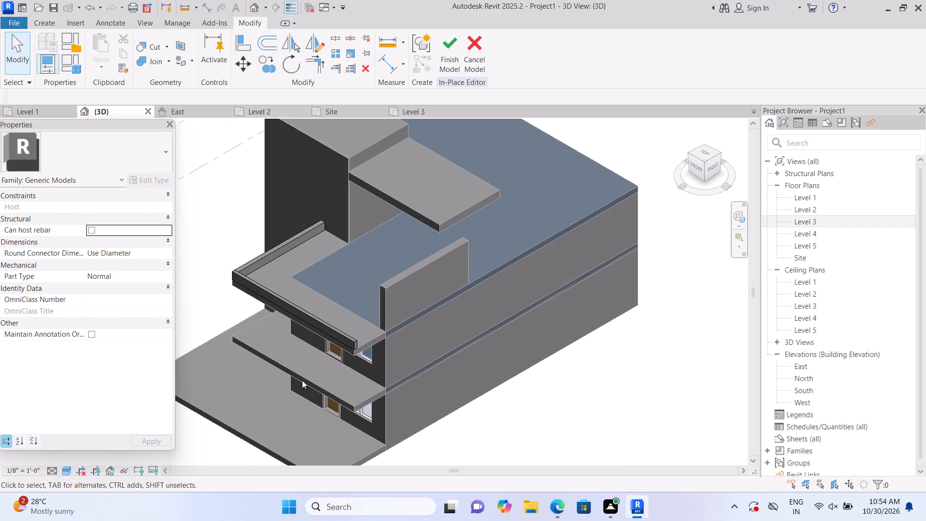
pyautogui.scroll(1, 317, 333)
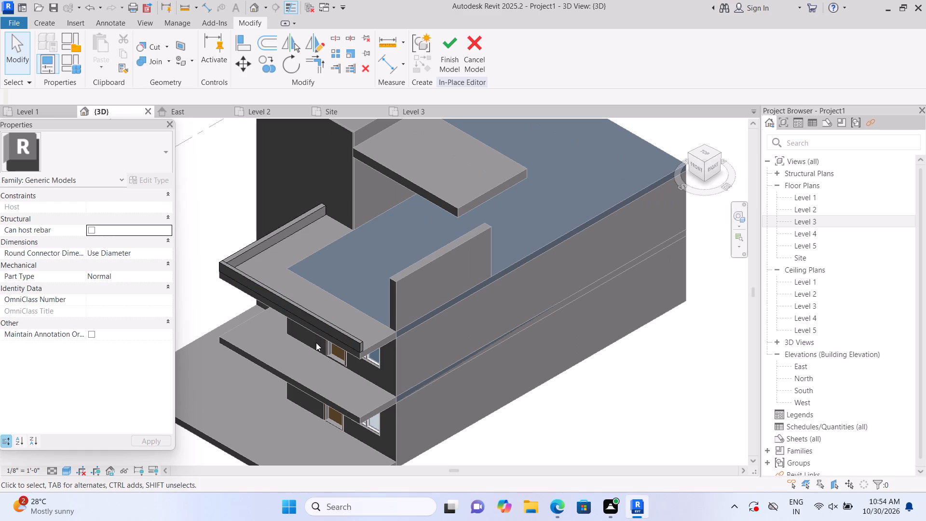
pyautogui.scroll(2, 316, 343)
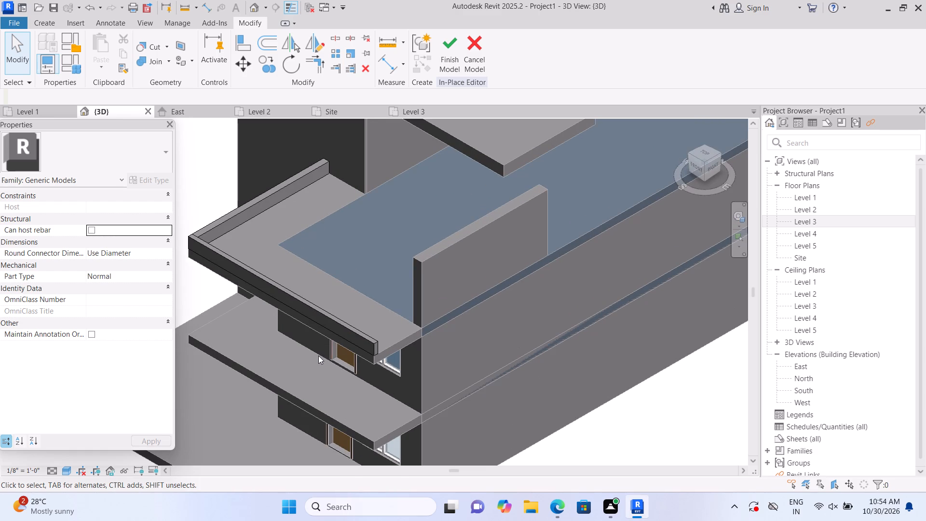
pyautogui.scroll(1, 328, 345)
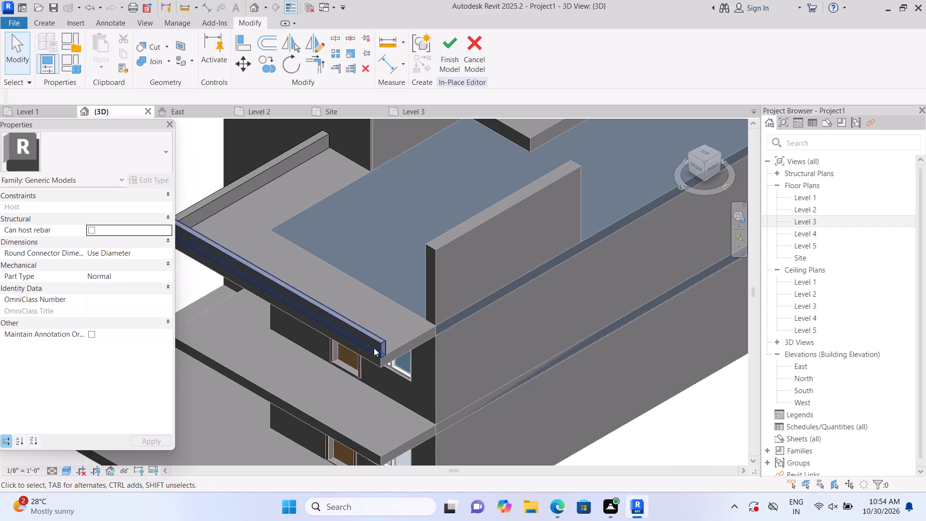
pyautogui.scroll(2, 383, 346)
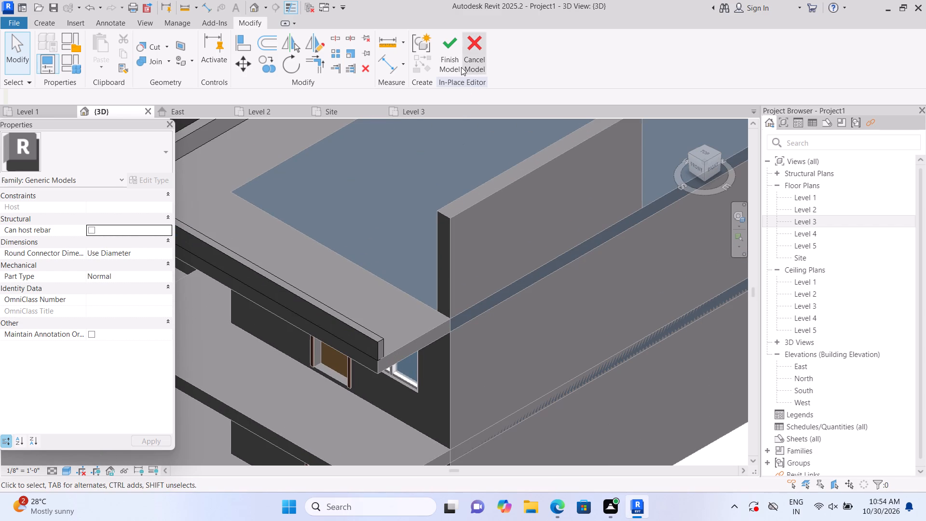
pyautogui.click(458, 61)
# Pull the upper canopy's right end back to the inner face of the building's right side wall.
pyautogui.moveTo(450, 358); pyautogui.dragTo(466, 311, button='middle')
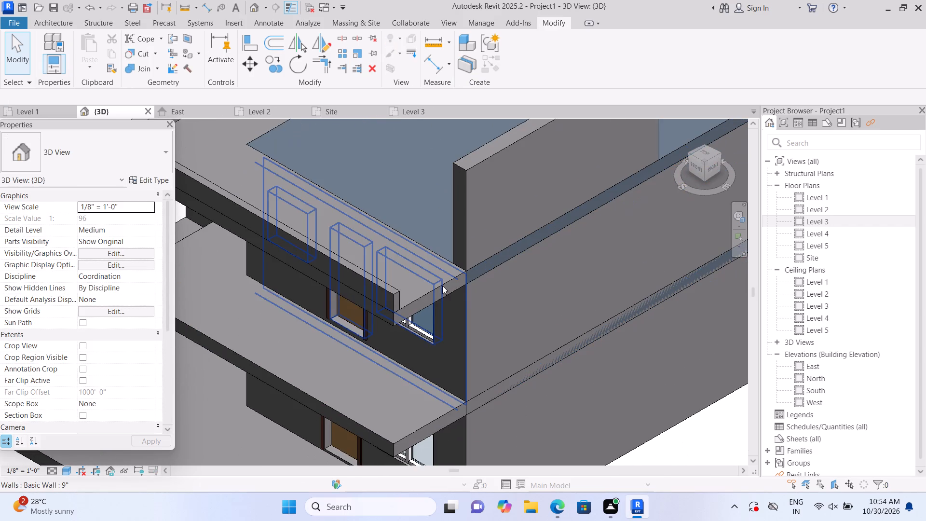
pyautogui.click(441, 285)
pyautogui.scroll(1, 441, 285)
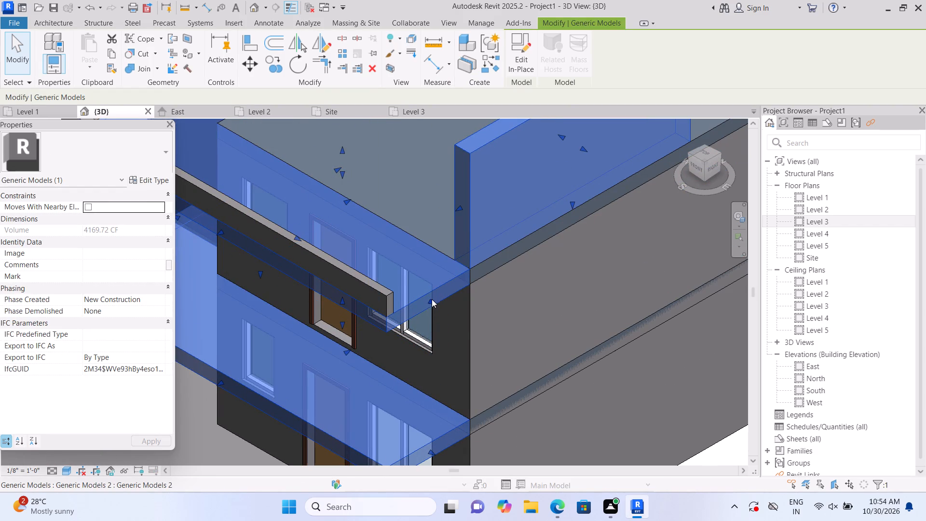
pyautogui.moveTo(432, 299); pyautogui.dragTo(416, 289)
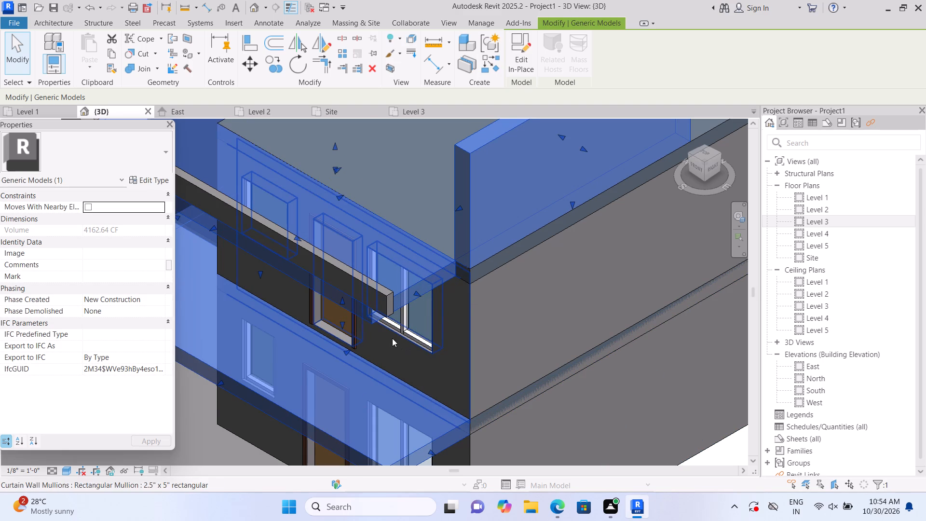
# Shorten the front parapet strip so its right end is flush with the upper canopy's pulled-back end.
pyautogui.click(384, 303)
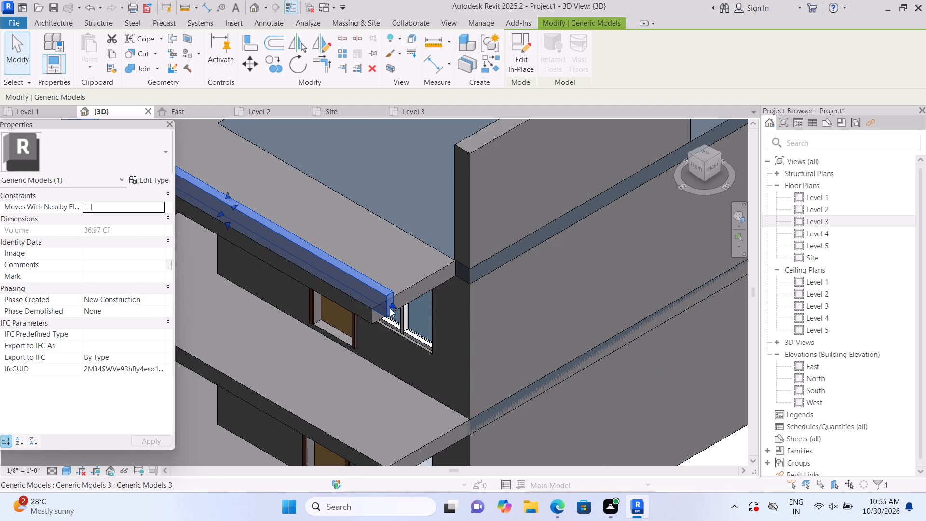
pyautogui.moveTo(394, 305); pyautogui.dragTo(392, 305)
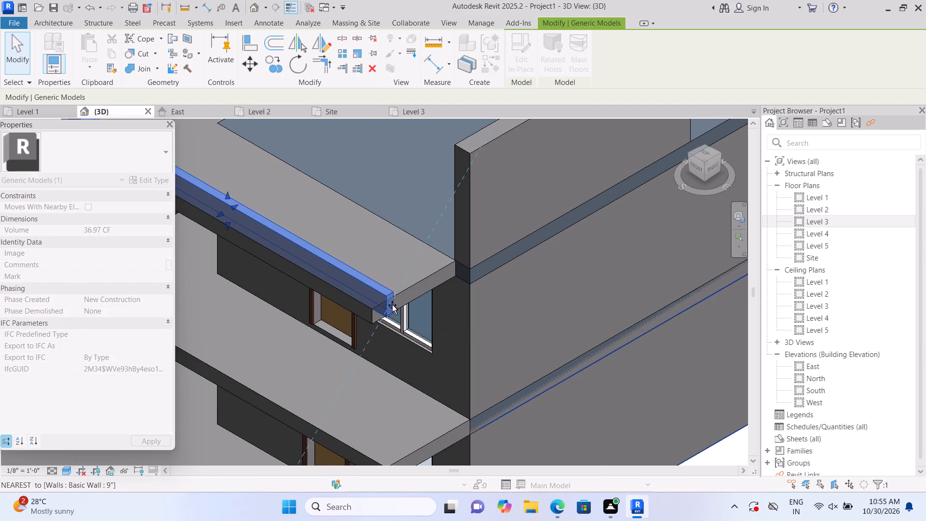
pyautogui.moveTo(392, 305); pyautogui.dragTo(375, 296)
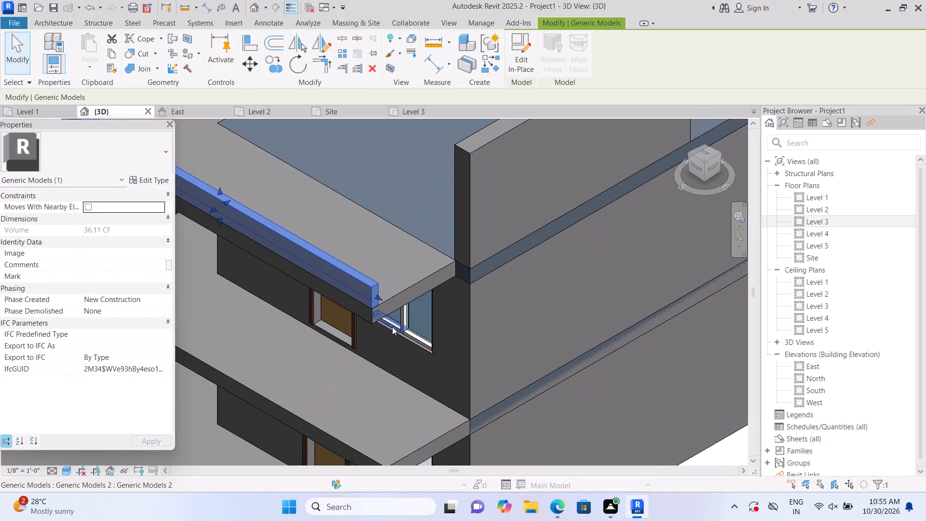
pyautogui.press('Escape')
# Open the upper canopy's generic model for in-place editing and start a new extrusion.
pyautogui.scroll(2, 380, 326)
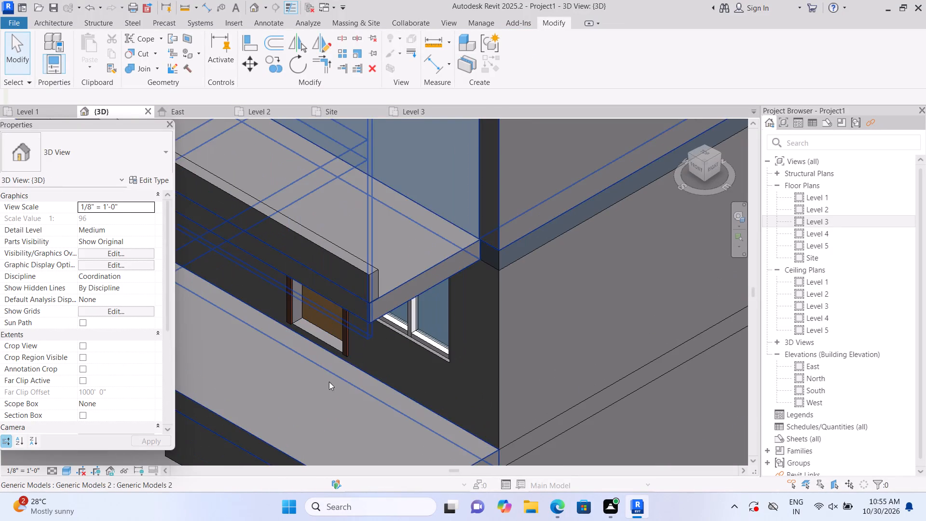
pyautogui.scroll(2, 352, 355)
pyautogui.scroll(3, 366, 295)
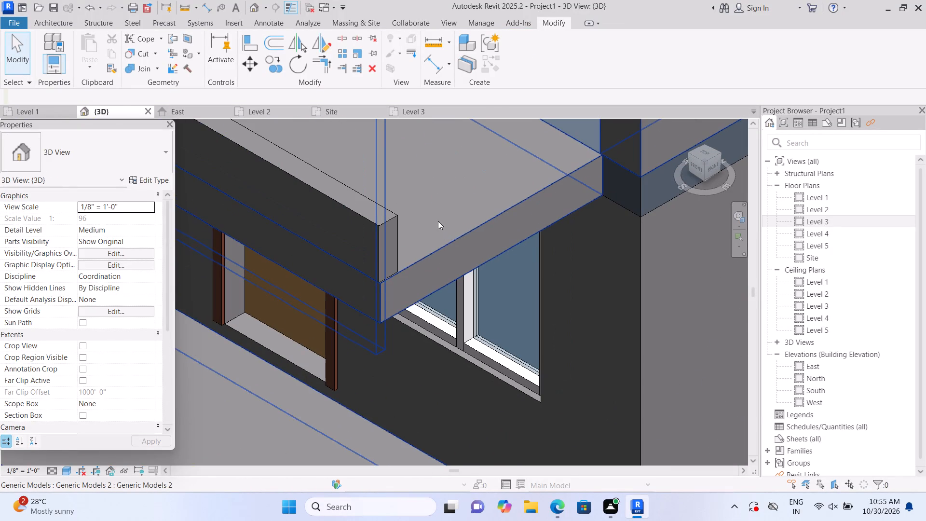
pyautogui.click(438, 221)
pyautogui.click(525, 60)
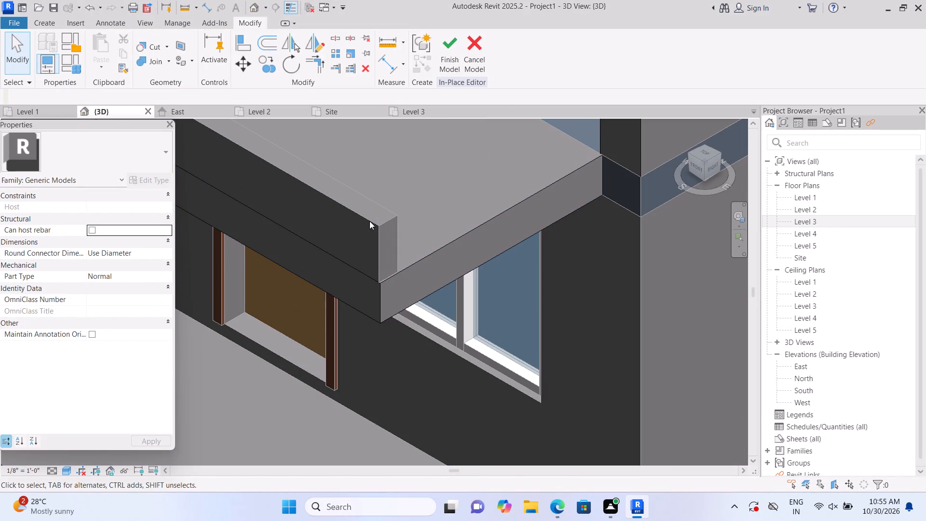
pyautogui.scroll(-3, 374, 241)
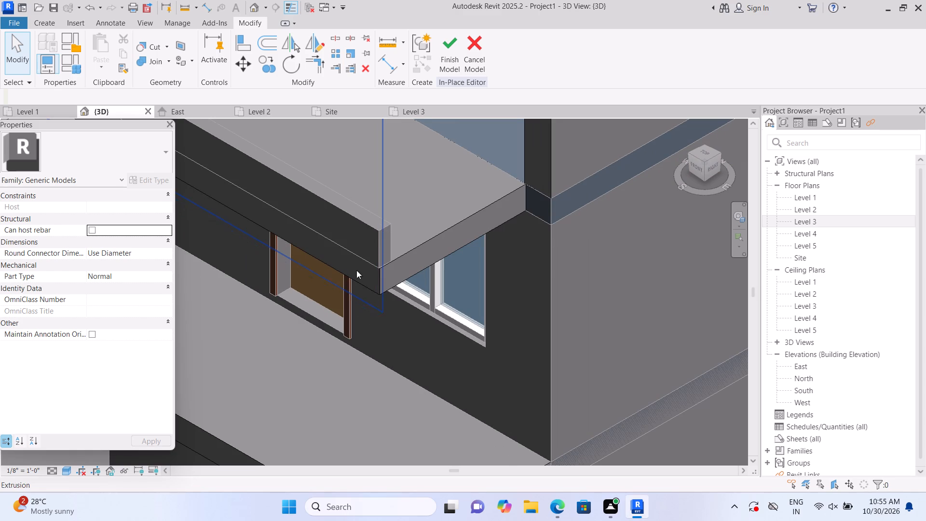
pyautogui.scroll(-8, 258, 352)
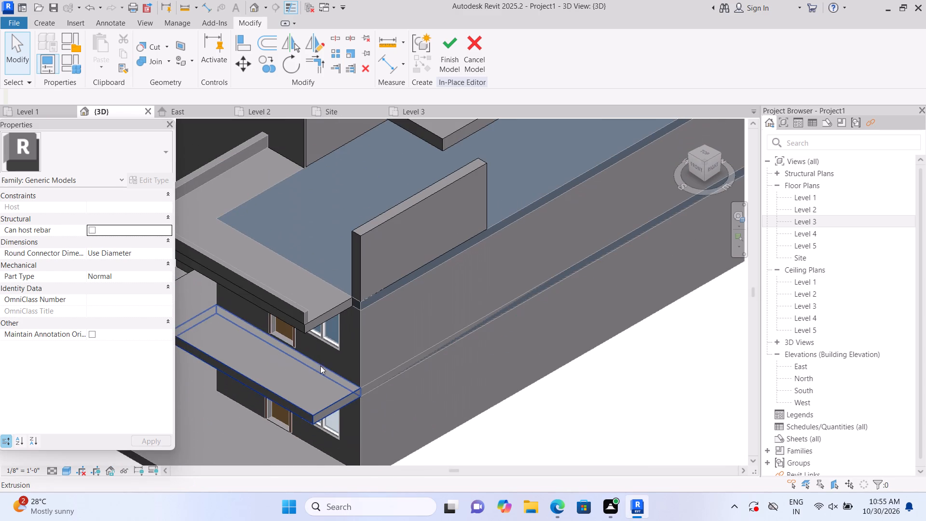
pyautogui.moveTo(332, 361); pyautogui.dragTo(449, 362, button='middle')
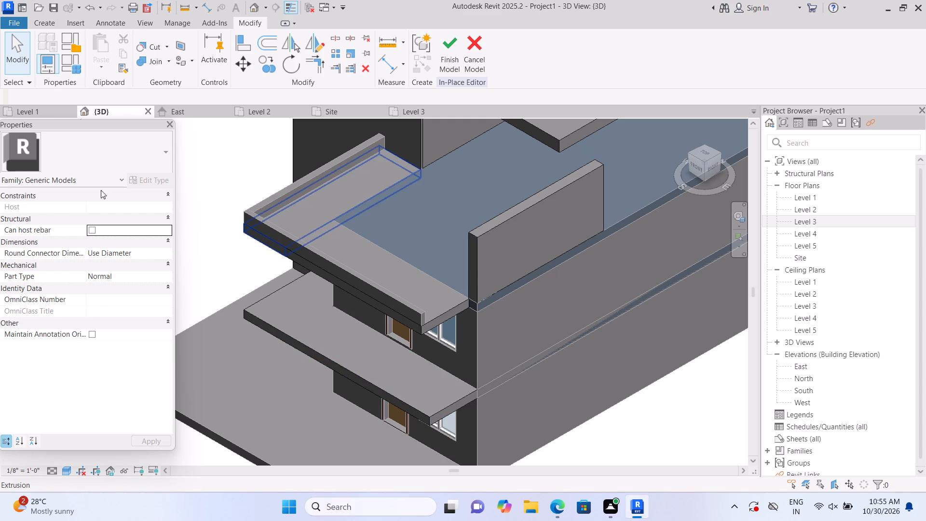
pyautogui.click(51, 17)
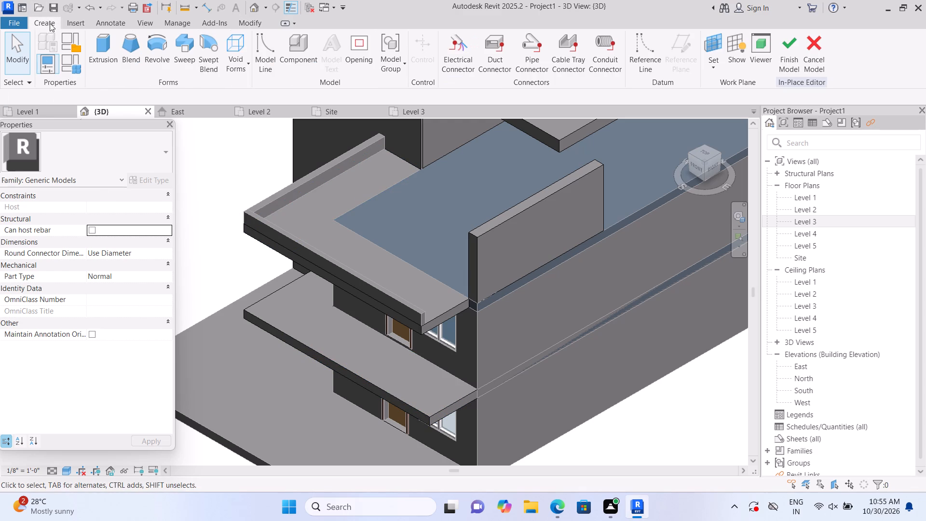
pyautogui.click(50, 23)
pyautogui.click(98, 62)
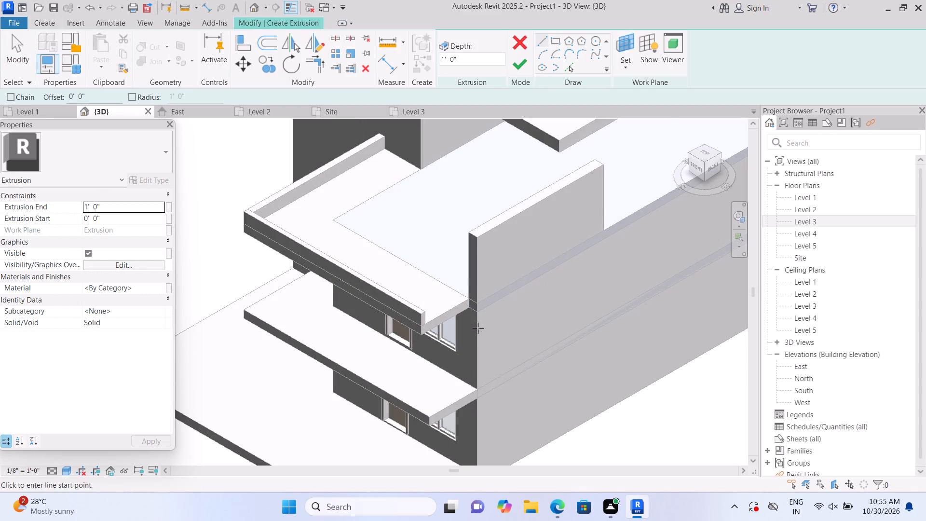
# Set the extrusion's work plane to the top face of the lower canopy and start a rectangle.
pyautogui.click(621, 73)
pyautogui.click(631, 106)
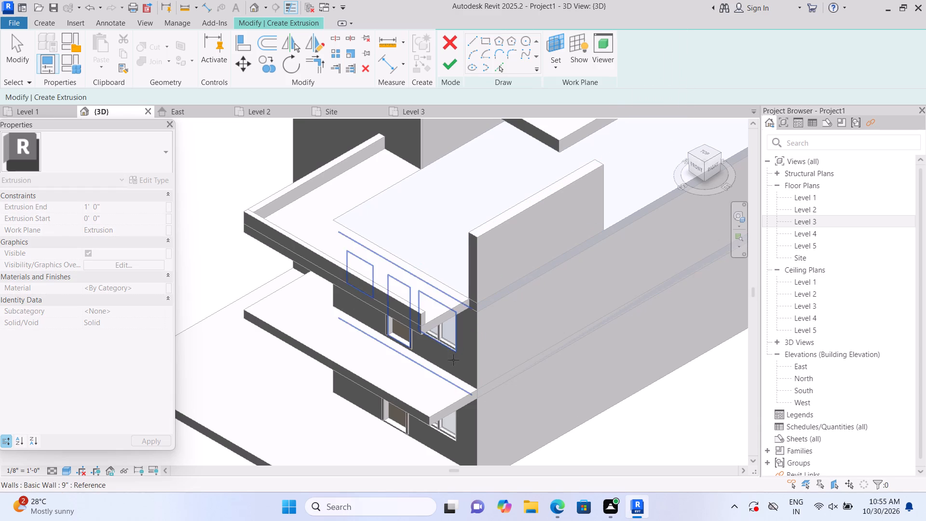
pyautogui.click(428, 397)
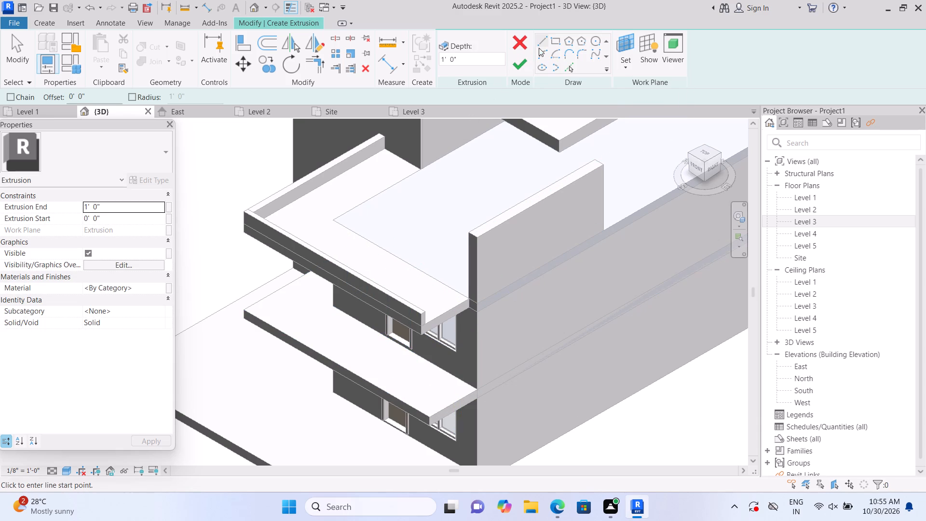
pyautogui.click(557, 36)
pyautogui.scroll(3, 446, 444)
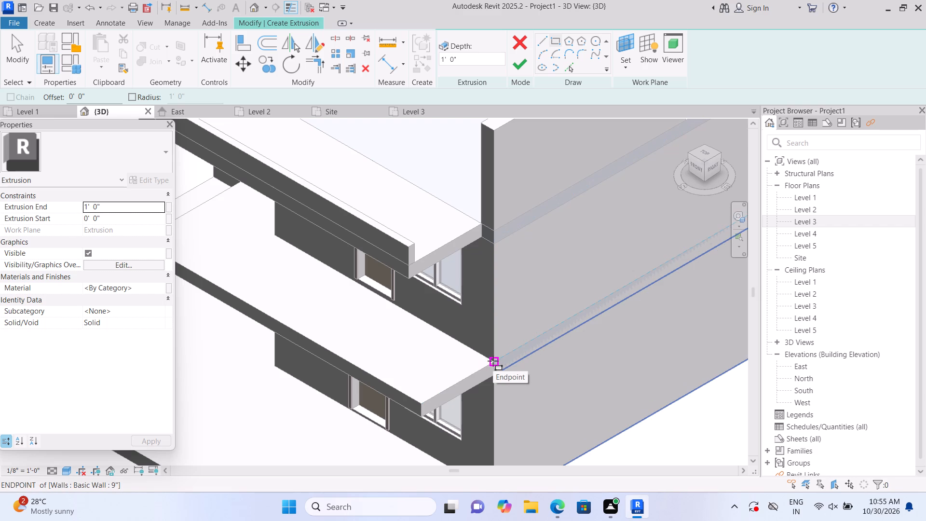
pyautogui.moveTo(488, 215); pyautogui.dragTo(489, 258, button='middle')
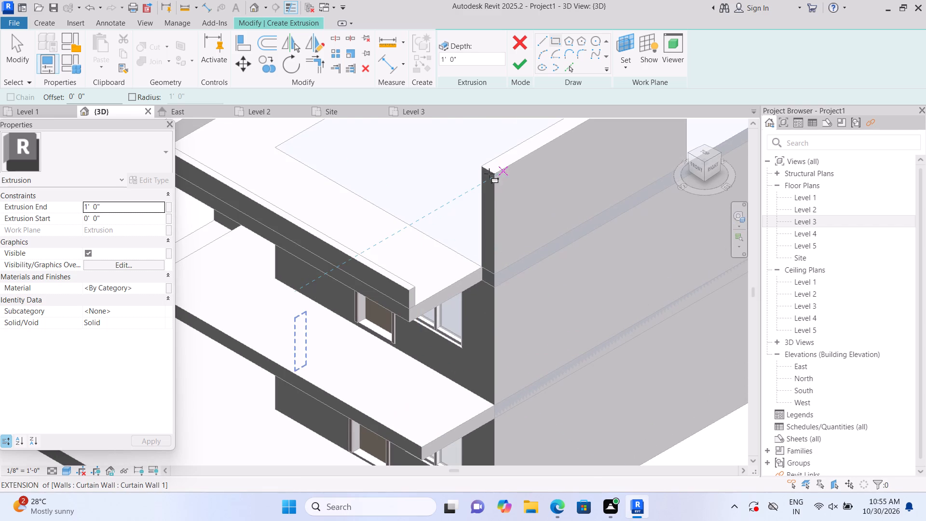
# Extrude a rectangle 1'-0" deep from the side parapet's front end face, spanning from its top down to the lower canopy.
pyautogui.click(627, 66)
pyautogui.click(626, 119)
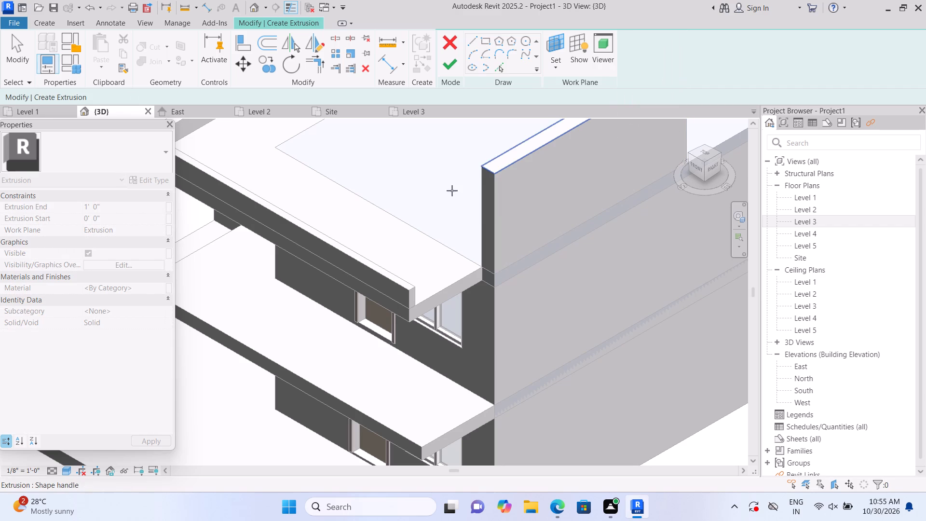
pyautogui.click(488, 182)
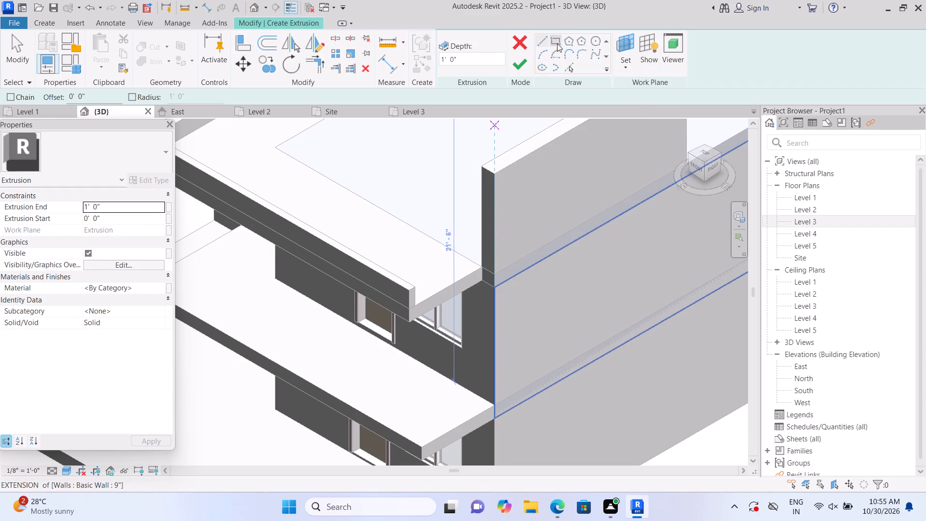
pyautogui.click(559, 40)
pyautogui.click(482, 167)
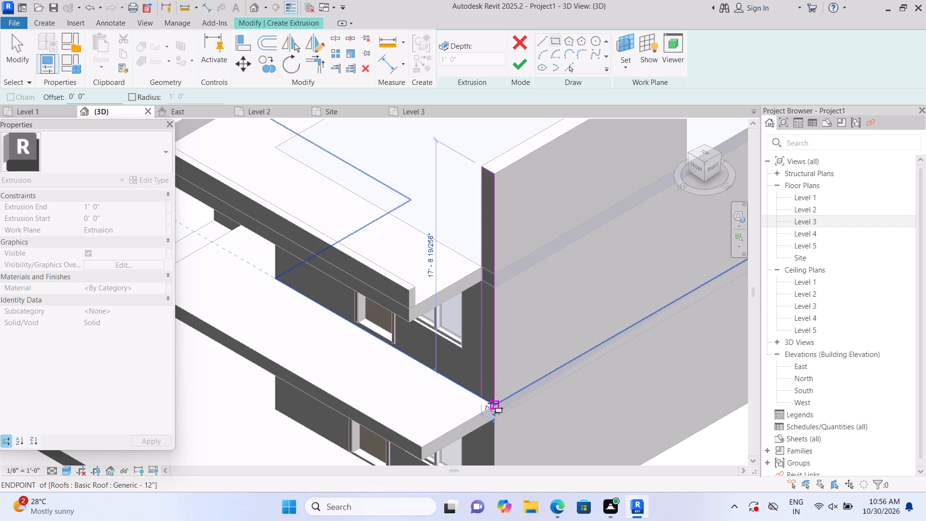
pyautogui.scroll(8, 493, 403)
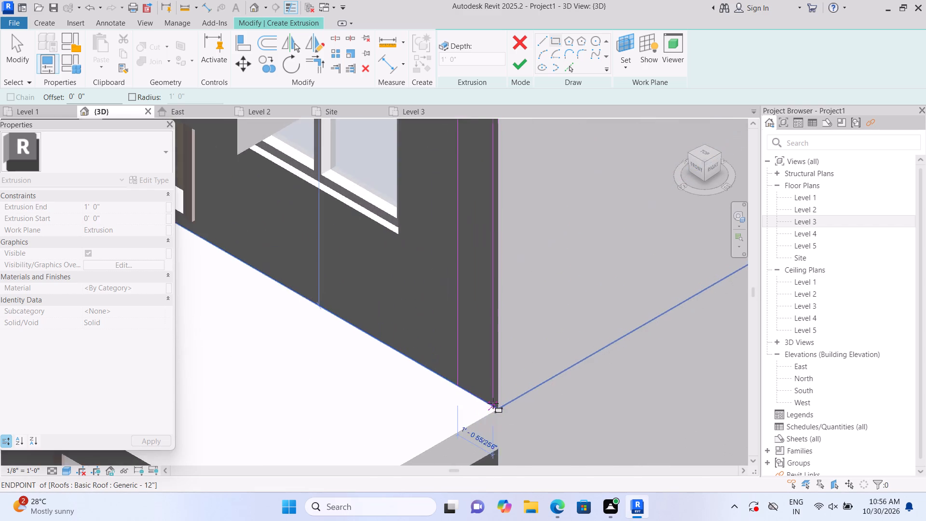
pyautogui.scroll(7, 493, 403)
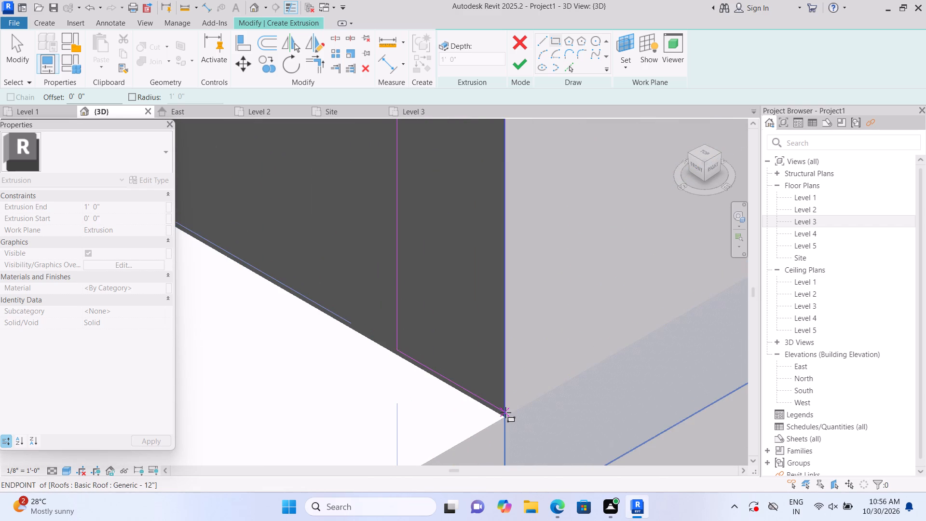
pyautogui.click(504, 413)
pyautogui.scroll(-10, 554, 264)
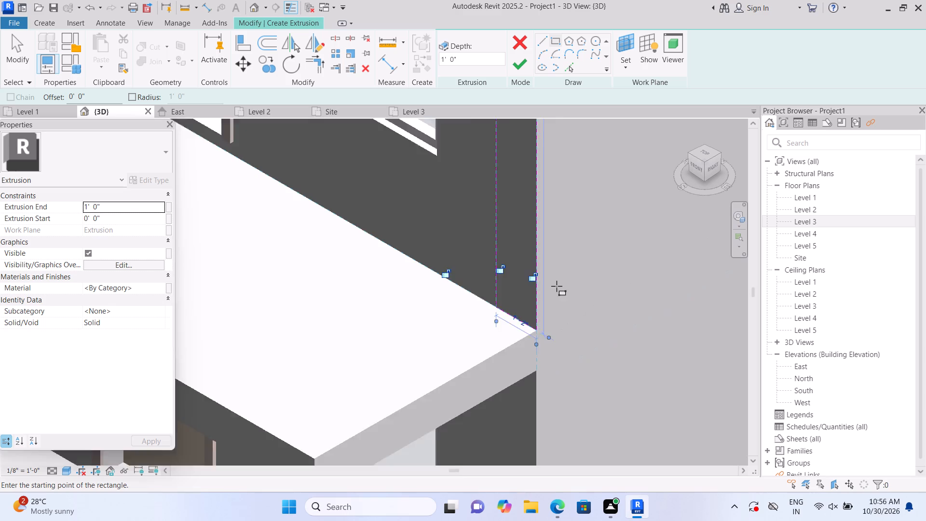
pyautogui.scroll(-2, 557, 286)
pyautogui.moveTo(572, 281); pyautogui.dragTo(550, 387, button='middle')
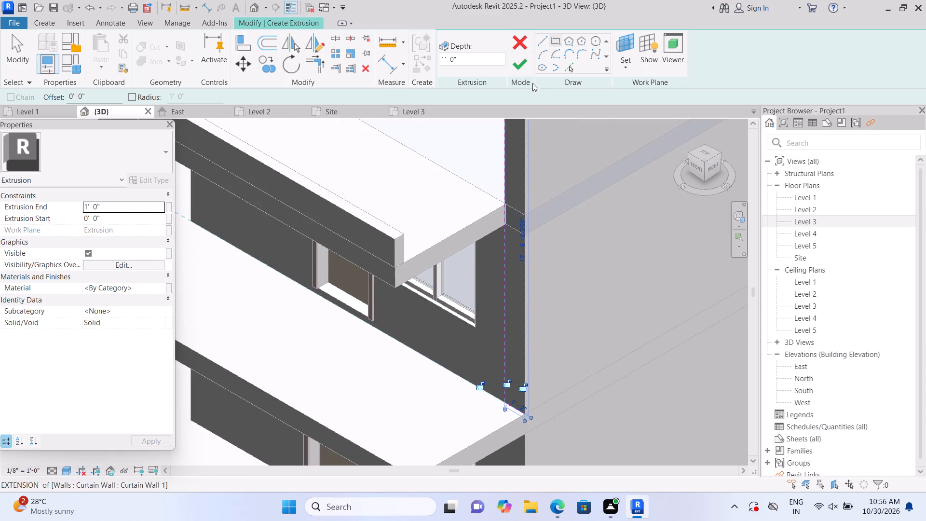
pyautogui.click(520, 73)
# Stretch the new corner extrusion forward to the canopies' front edge, to a depth of about 6'-5".
pyautogui.scroll(-2, 570, 192)
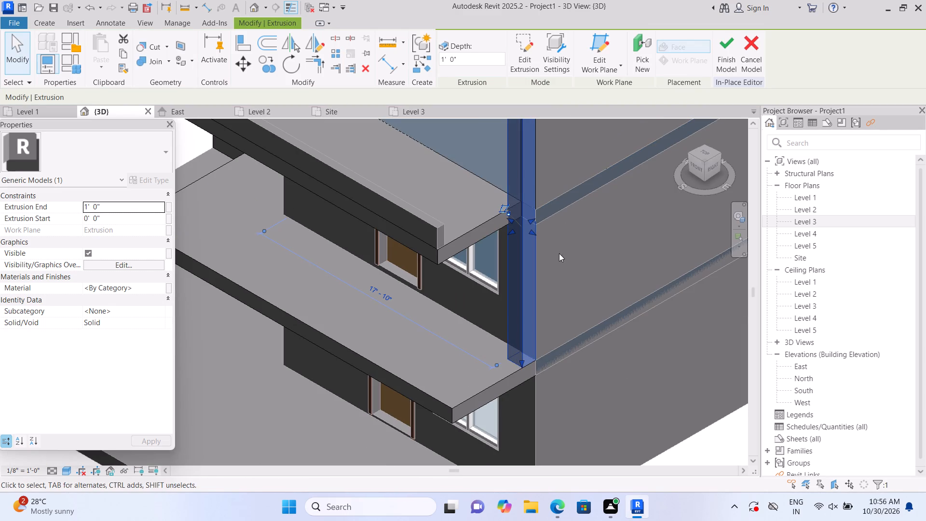
pyautogui.keyDown('shift'); pyautogui.moveTo(569, 370); pyautogui.dragTo(628, 372, button='middle'); pyautogui.keyUp('shift')
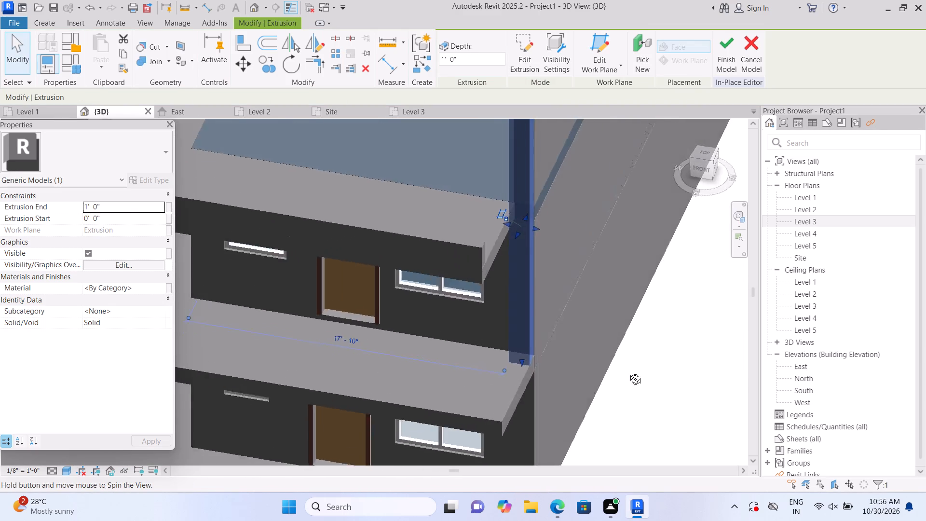
pyautogui.keyDown('shift'); pyautogui.moveTo(628, 372); pyautogui.dragTo(661, 367, button='middle'); pyautogui.keyUp('shift')
pyautogui.scroll(1, 600, 317)
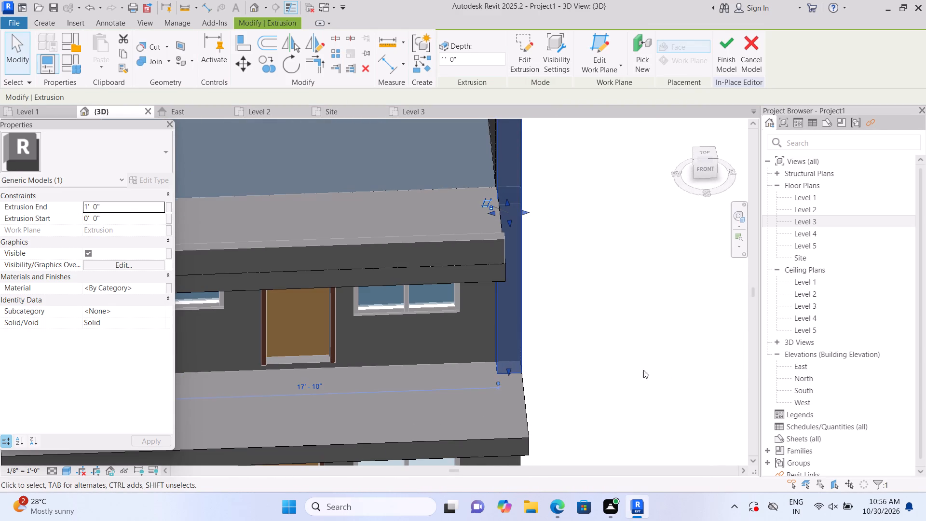
pyautogui.keyDown('shift'); pyautogui.moveTo(635, 378); pyautogui.dragTo(576, 393, button='middle'); pyautogui.keyUp('shift')
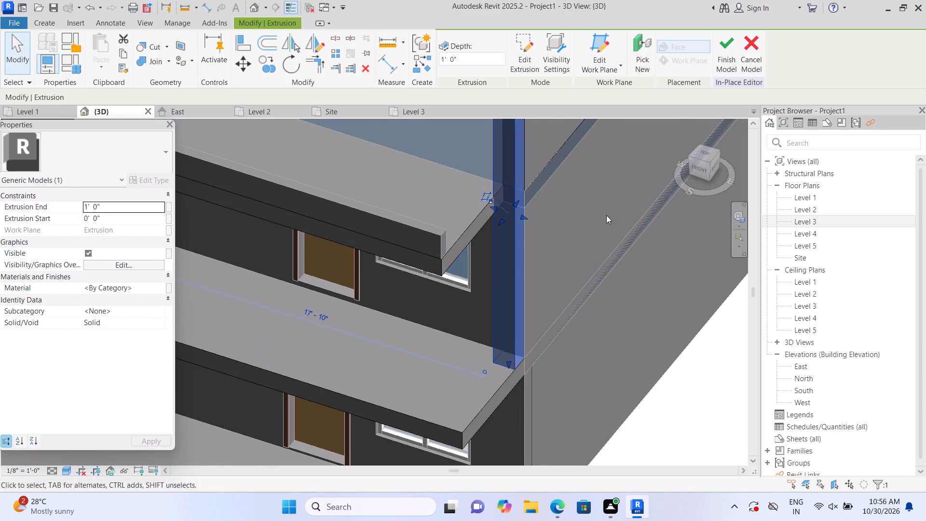
pyautogui.scroll(-4, 605, 212)
pyautogui.moveTo(603, 213); pyautogui.dragTo(580, 266, button='middle')
pyautogui.scroll(3, 568, 278)
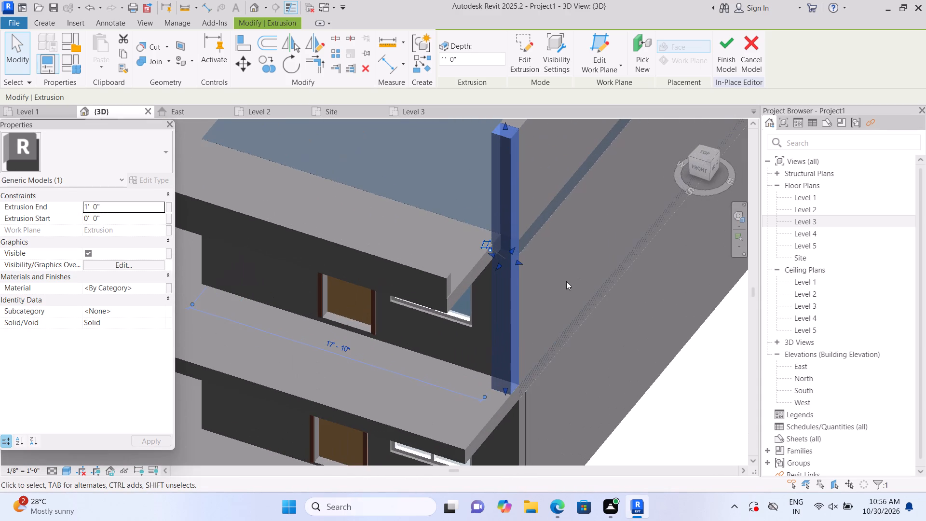
pyautogui.moveTo(492, 252); pyautogui.dragTo(472, 288)
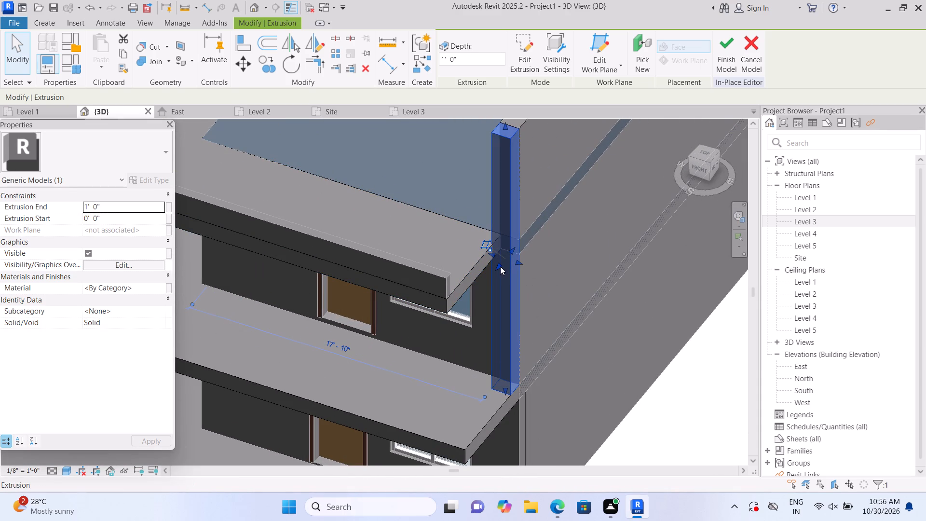
pyautogui.moveTo(498, 264); pyautogui.dragTo(450, 315)
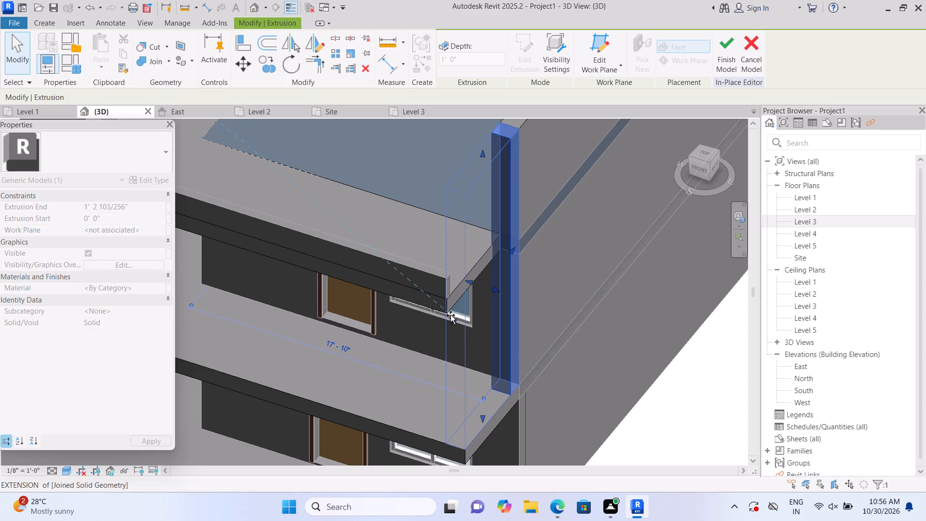
pyautogui.moveTo(450, 315); pyautogui.dragTo(451, 317)
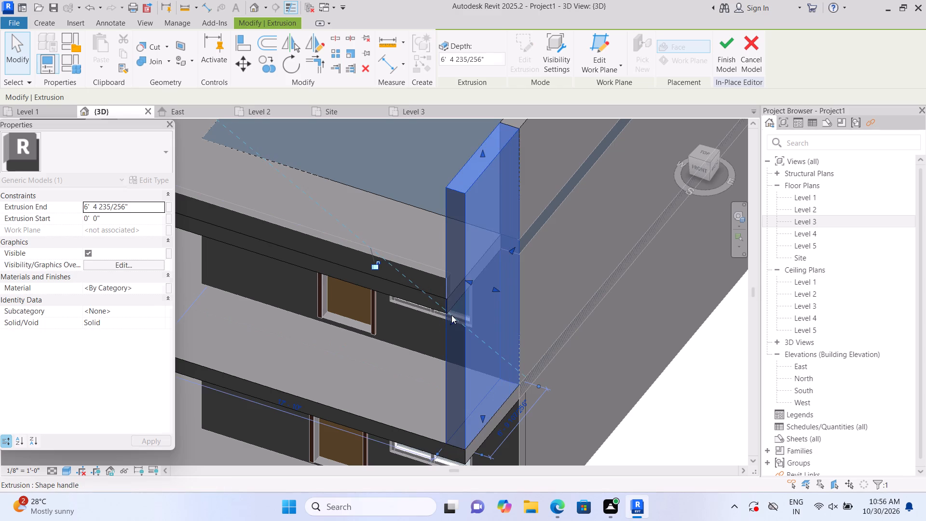
pyautogui.click(685, 424)
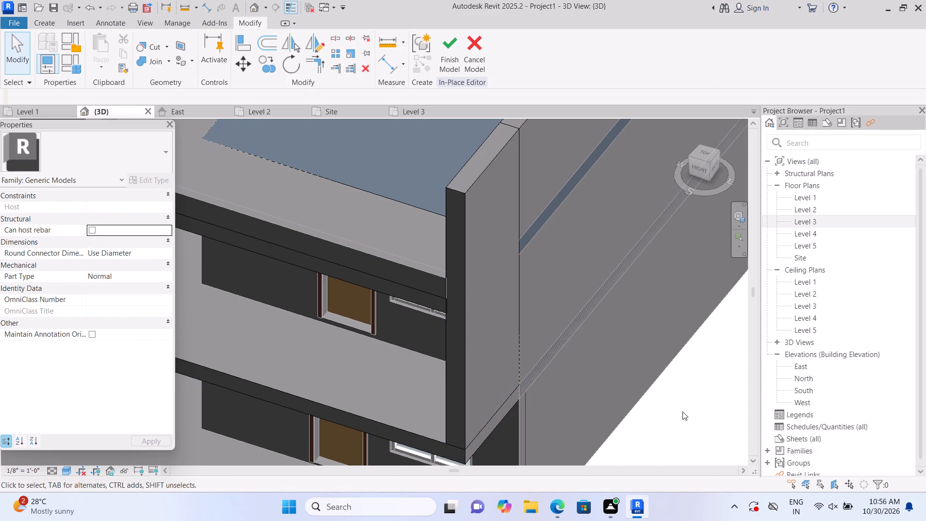
# Lengthen the roof's side parapet extrusion along the right side wall until it nearly reaches the building's rear corner.
pyautogui.scroll(-1, 682, 411)
pyautogui.scroll(1, 635, 434)
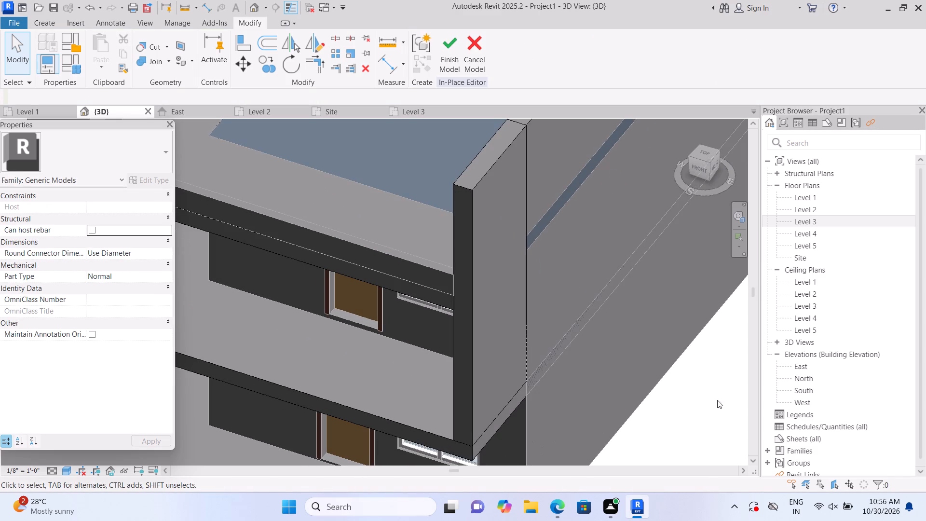
pyautogui.keyDown('shift'); pyautogui.scroll(1, 670, 429); pyautogui.keyUp('shift')
pyautogui.keyDown('shift'); pyautogui.moveTo(671, 429); pyautogui.dragTo(728, 386, button='middle'); pyautogui.keyUp('shift')
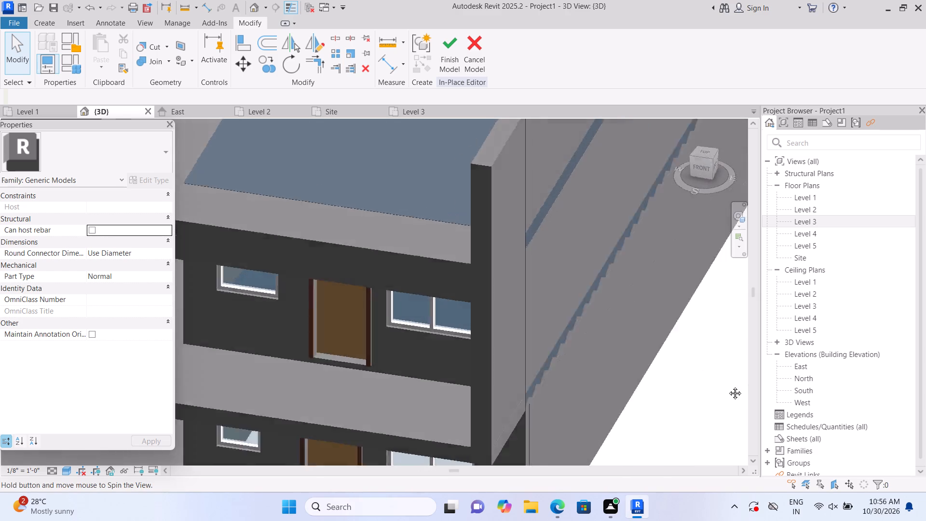
pyautogui.keyDown('shift'); pyautogui.moveTo(728, 386); pyautogui.dragTo(707, 404, button='middle'); pyautogui.keyUp('shift')
pyautogui.scroll(-3, 667, 370)
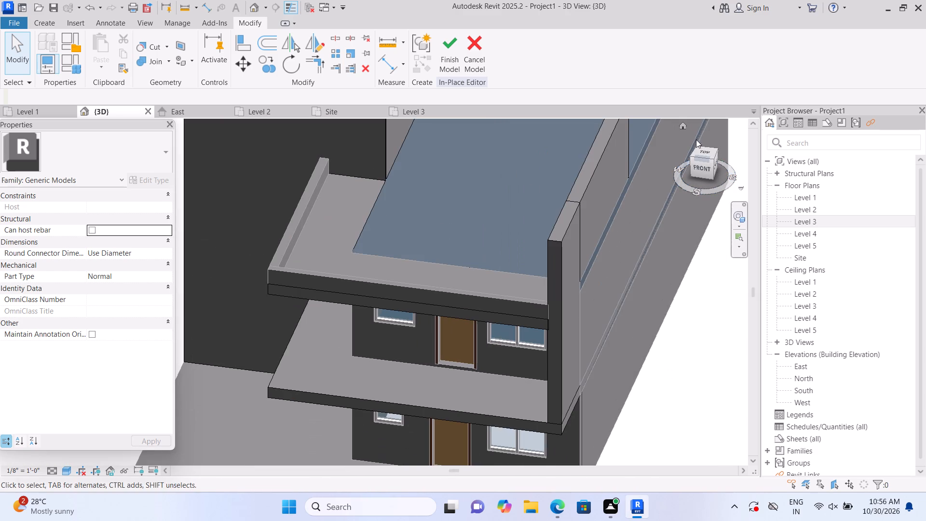
pyautogui.click(682, 126)
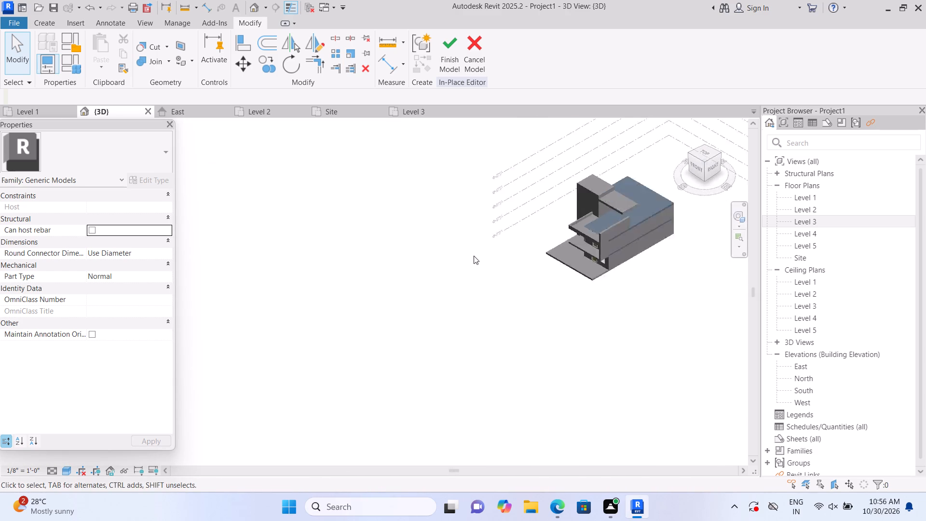
pyautogui.scroll(9, 223, 266)
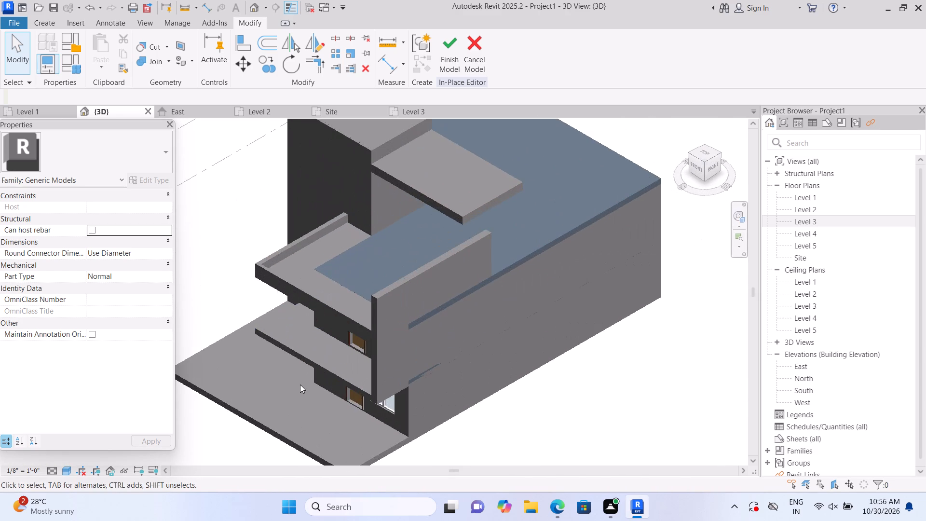
pyautogui.scroll(3, 300, 384)
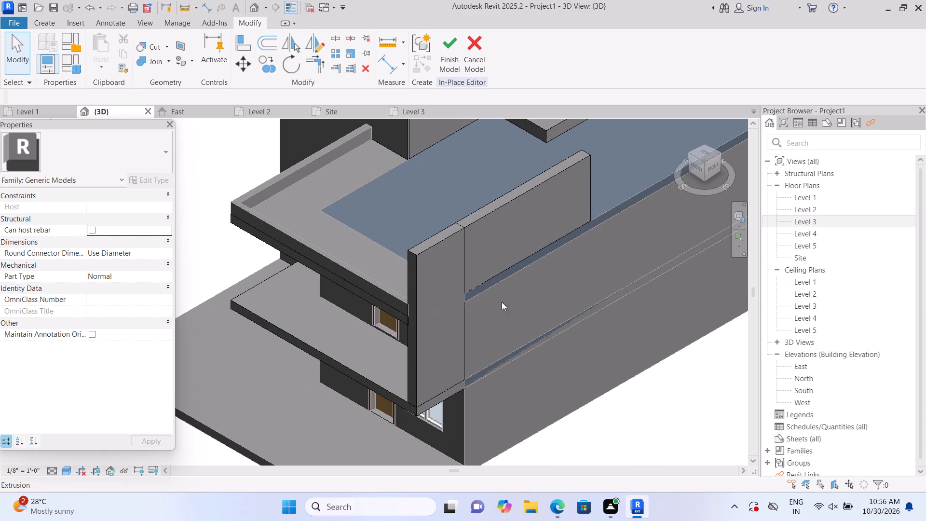
pyautogui.click(519, 236)
pyautogui.moveTo(590, 236); pyautogui.dragTo(458, 315, button='middle')
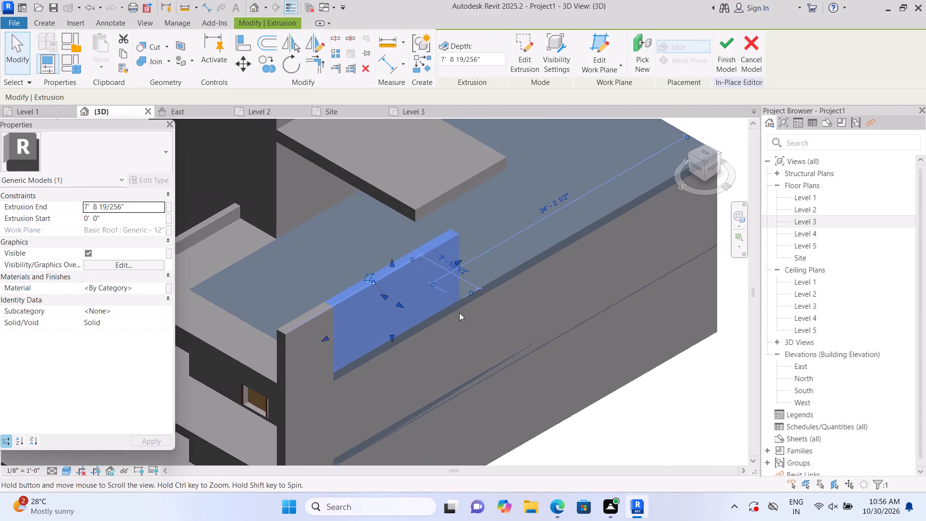
pyautogui.moveTo(455, 261); pyautogui.dragTo(631, 160)
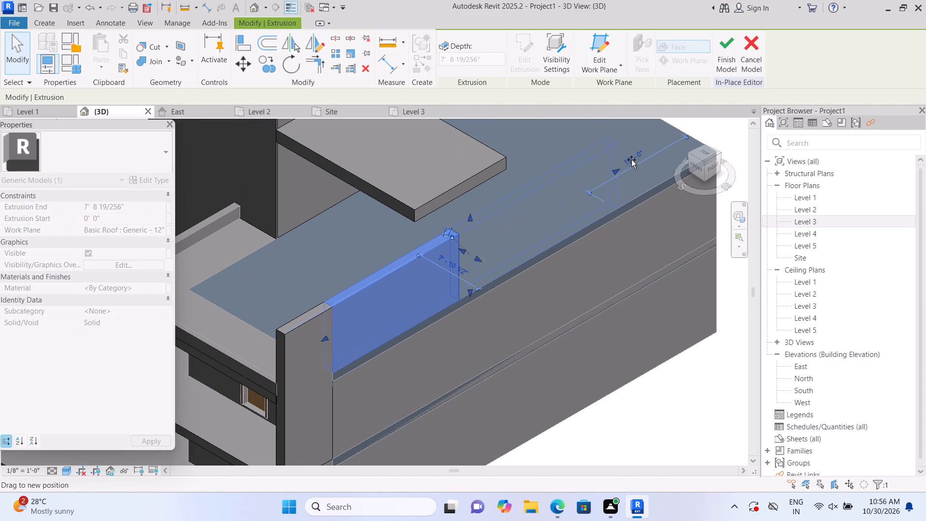
pyautogui.moveTo(631, 160); pyautogui.dragTo(705, 133)
pyautogui.click(683, 406)
# Extend the side parapet's rear end the remaining short distance so it is flush with the building's rear corner.
pyautogui.scroll(-4, 685, 406)
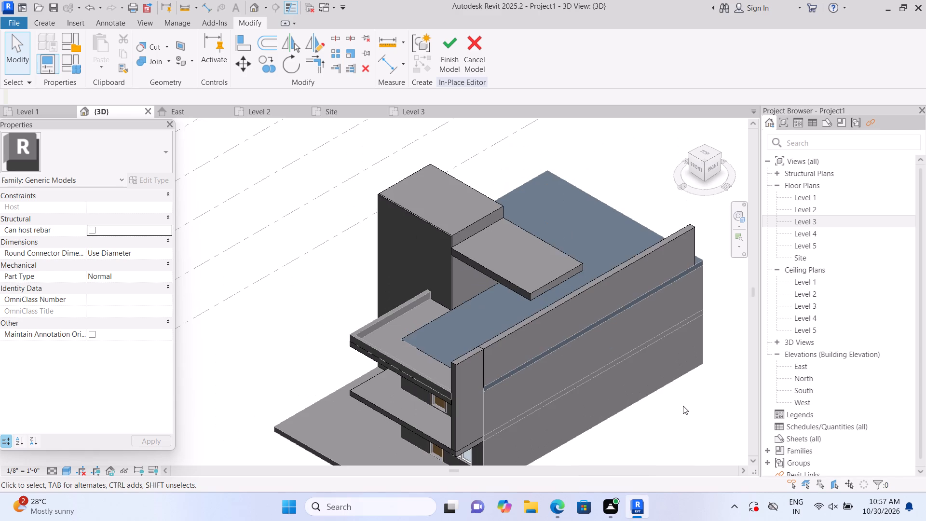
pyautogui.moveTo(682, 406); pyautogui.dragTo(560, 407, button='middle')
pyautogui.scroll(2, 595, 151)
pyautogui.scroll(1, 589, 209)
pyautogui.scroll(3, 585, 306)
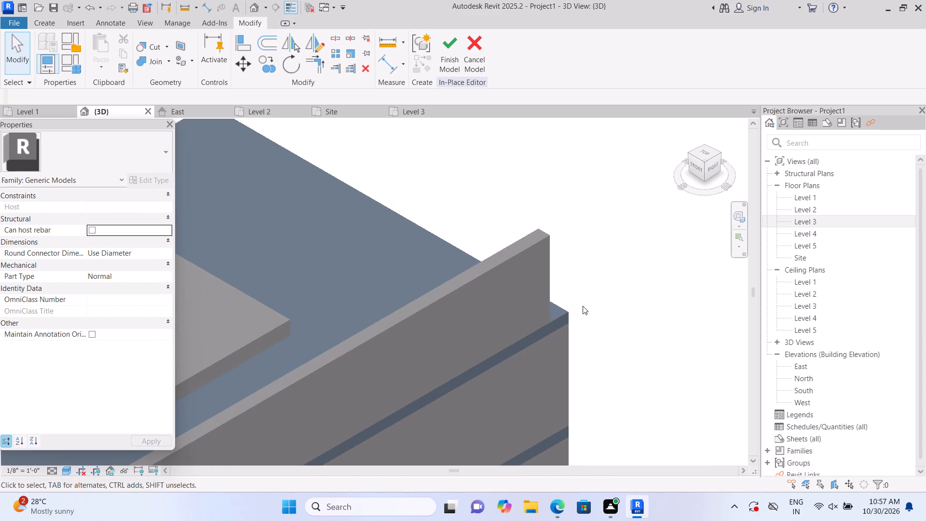
pyautogui.click(448, 325)
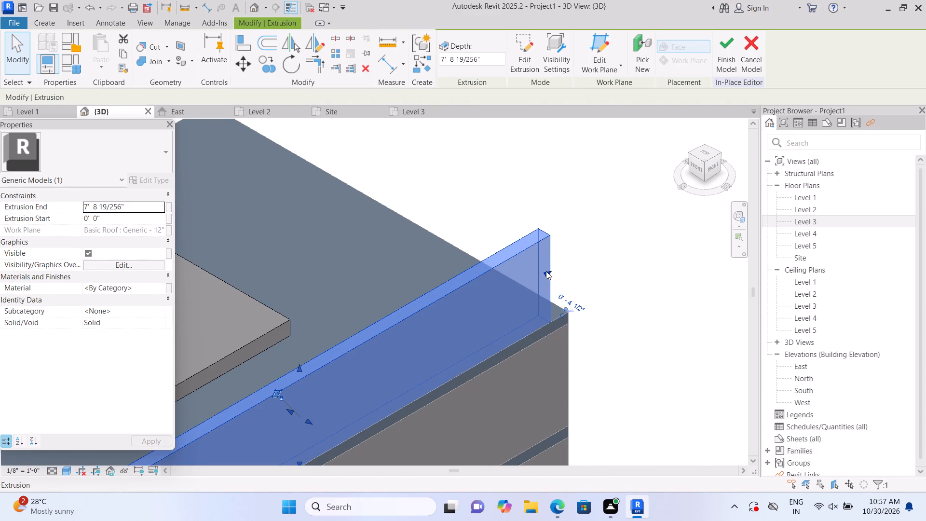
pyautogui.moveTo(546, 271); pyautogui.dragTo(552, 268)
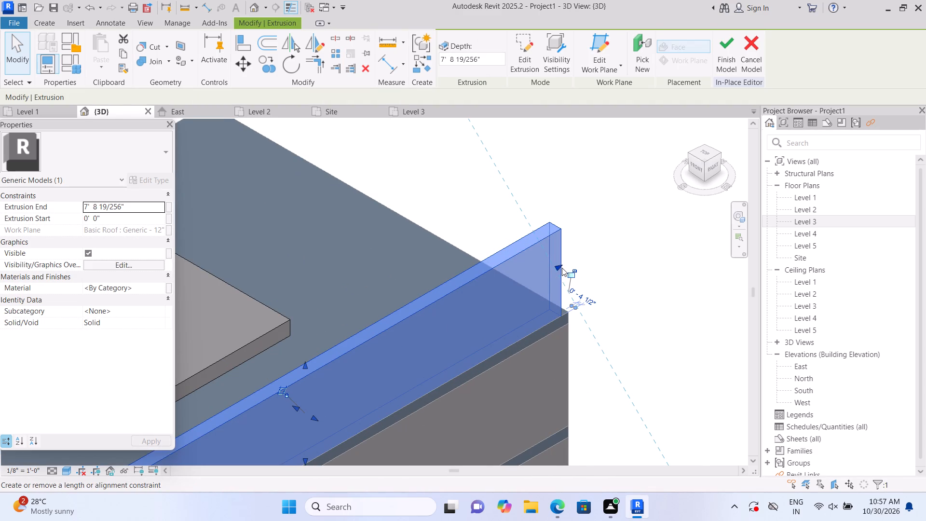
pyautogui.click(558, 265)
pyautogui.click(615, 250)
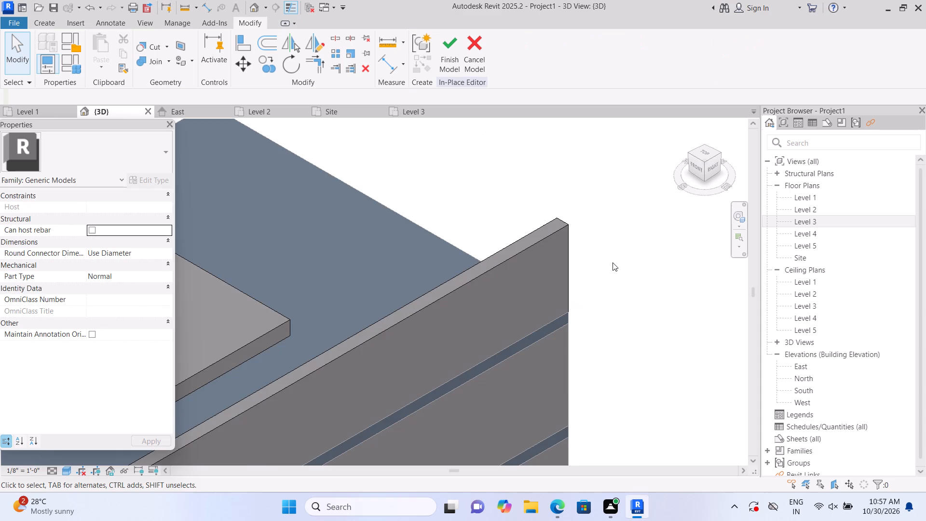
# Join the geometry of the front corner extrusion with the long side parapet.
pyautogui.scroll(-9, 613, 263)
pyautogui.scroll(2, 501, 403)
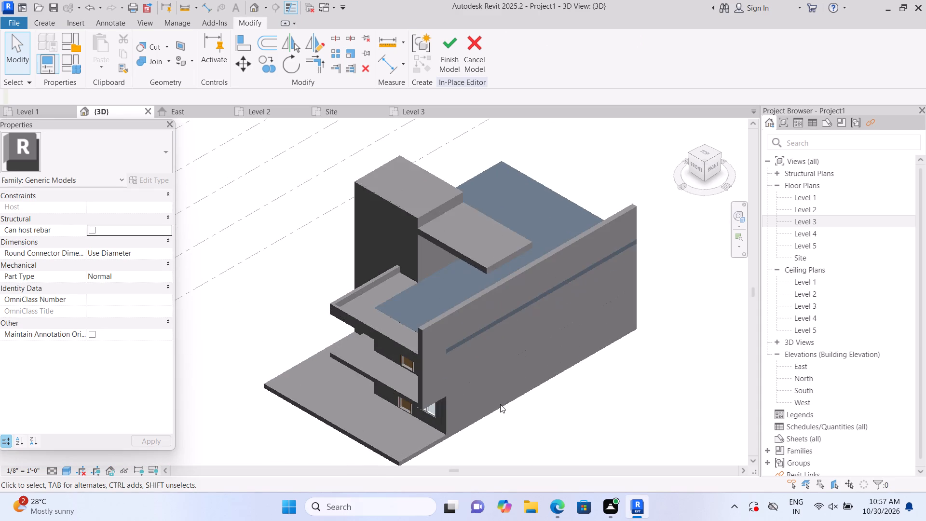
pyautogui.moveTo(513, 412); pyautogui.dragTo(554, 391, button='middle')
pyautogui.scroll(2, 533, 398)
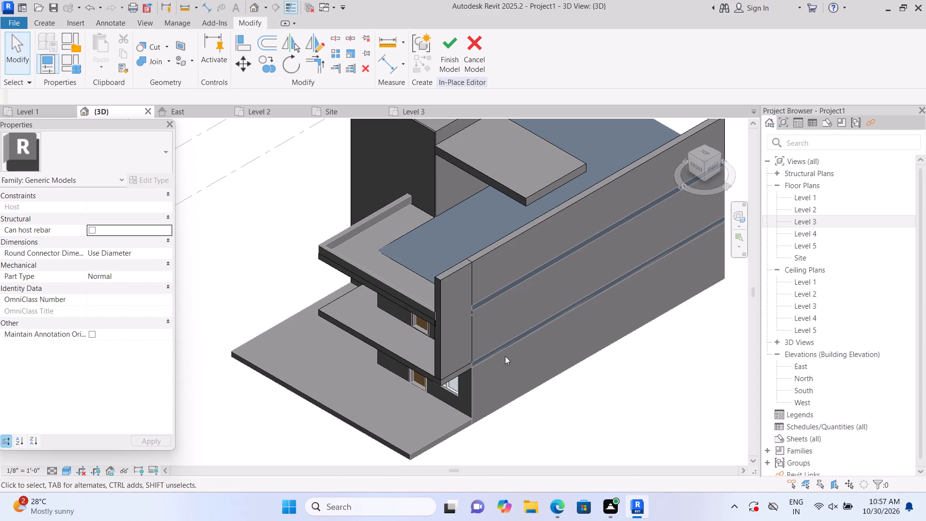
pyautogui.click(167, 60)
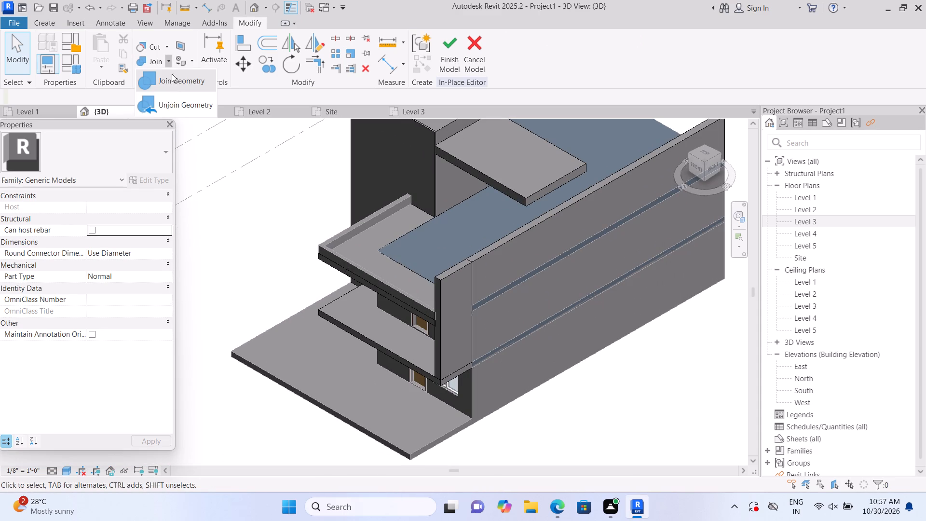
pyautogui.click(174, 78)
pyautogui.click(445, 293)
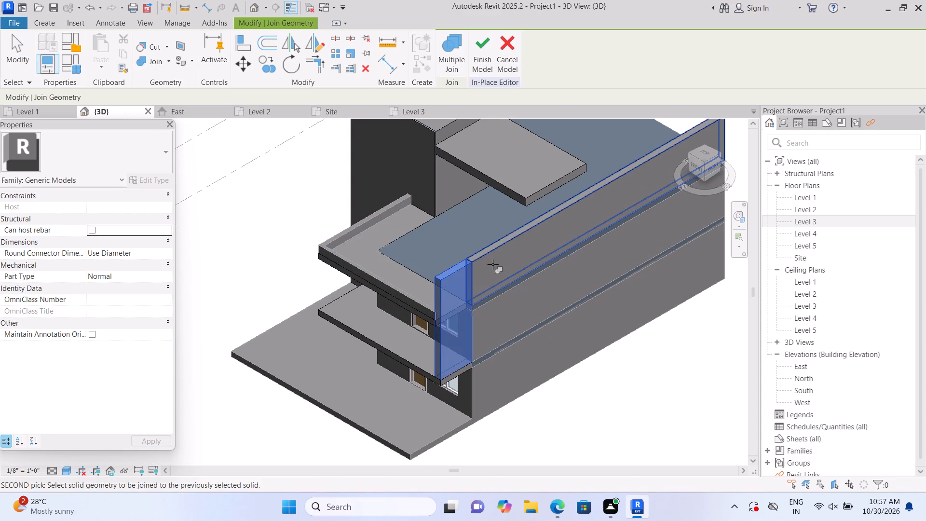
pyautogui.click(493, 264)
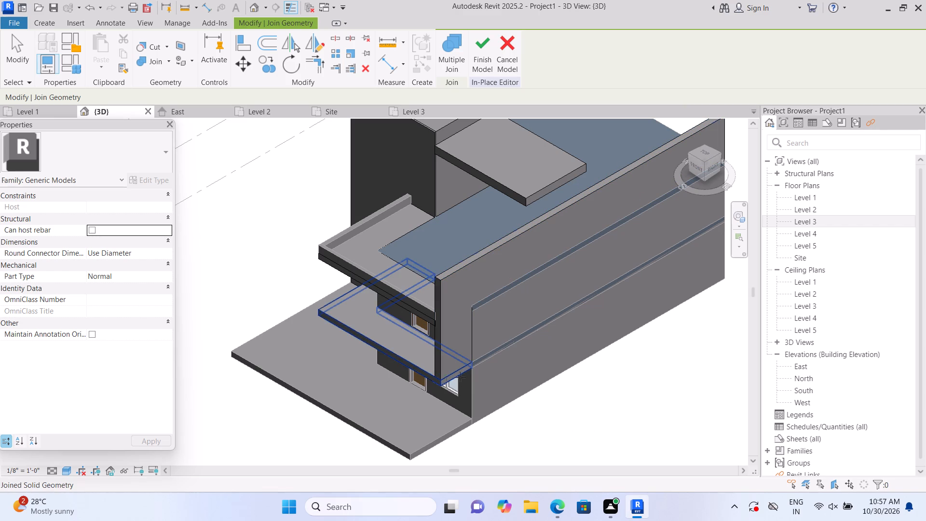
# Join the lower canopy's geometry with the corner extrusion beside it.
pyautogui.click(446, 375)
pyautogui.click(458, 352)
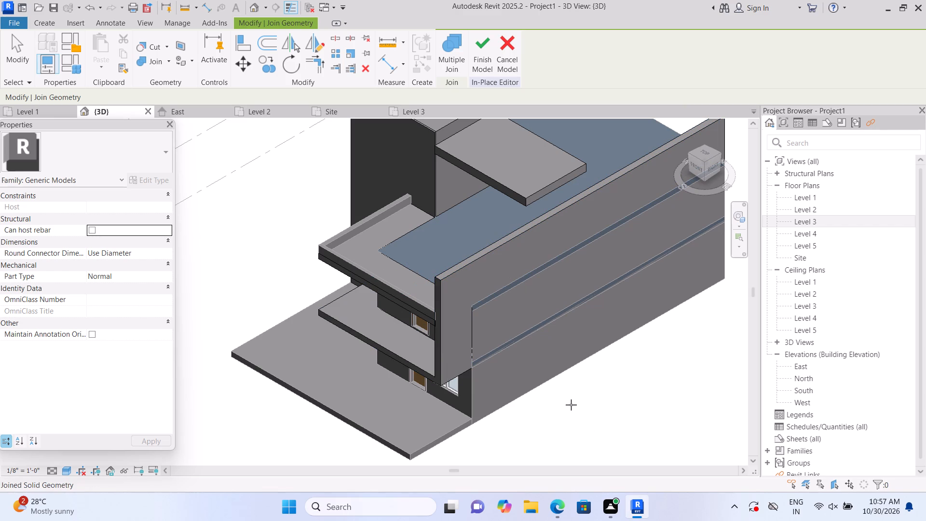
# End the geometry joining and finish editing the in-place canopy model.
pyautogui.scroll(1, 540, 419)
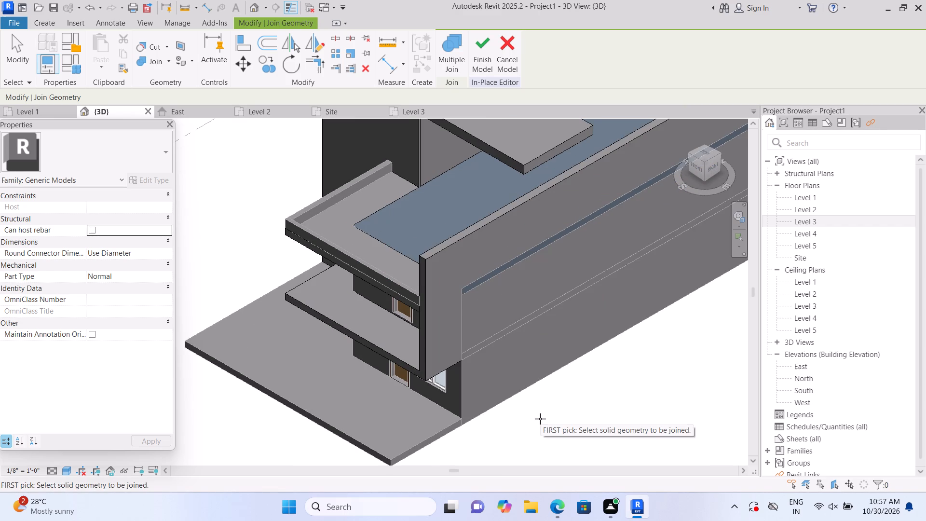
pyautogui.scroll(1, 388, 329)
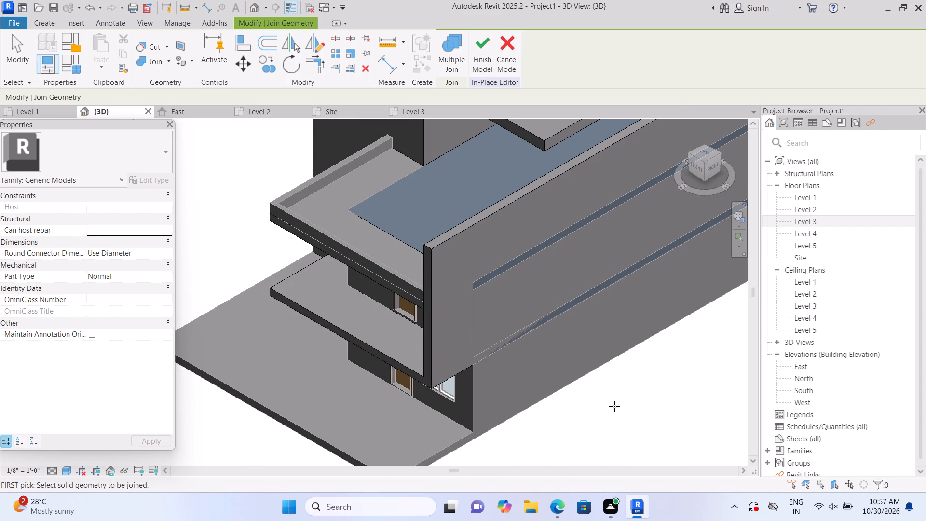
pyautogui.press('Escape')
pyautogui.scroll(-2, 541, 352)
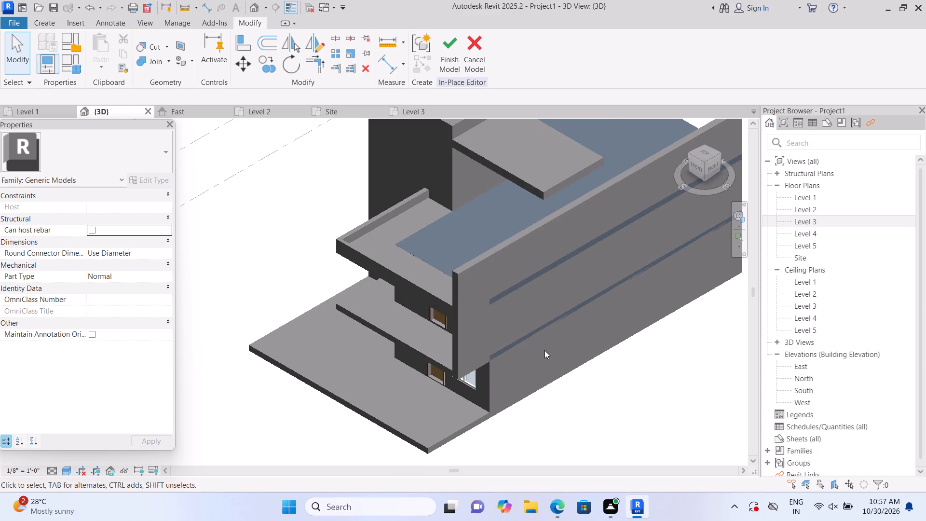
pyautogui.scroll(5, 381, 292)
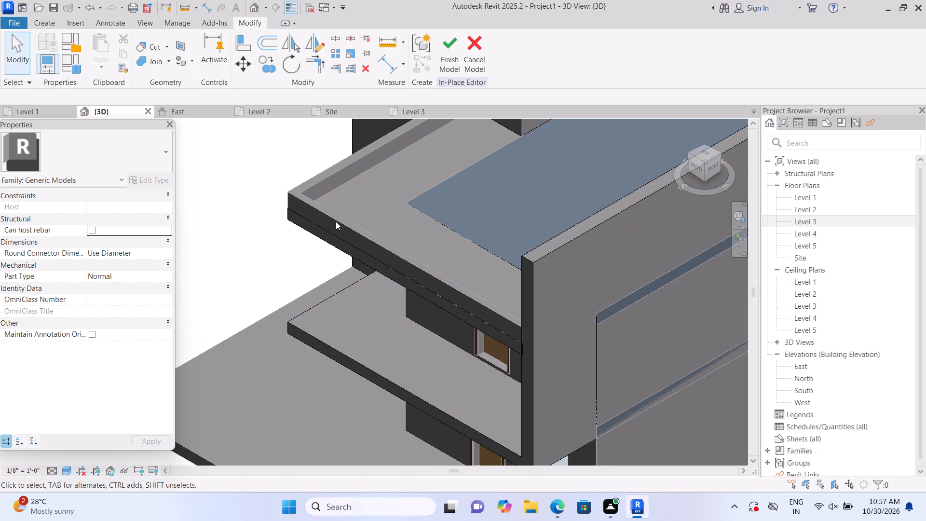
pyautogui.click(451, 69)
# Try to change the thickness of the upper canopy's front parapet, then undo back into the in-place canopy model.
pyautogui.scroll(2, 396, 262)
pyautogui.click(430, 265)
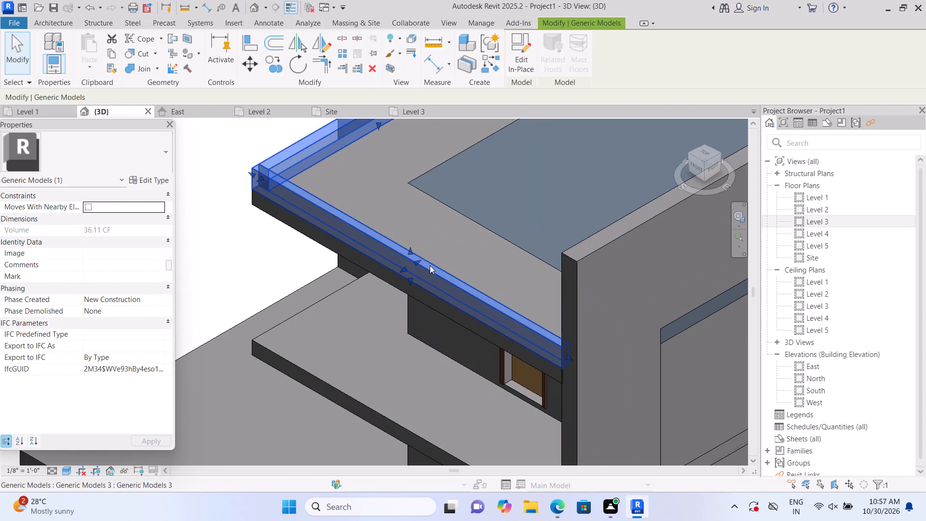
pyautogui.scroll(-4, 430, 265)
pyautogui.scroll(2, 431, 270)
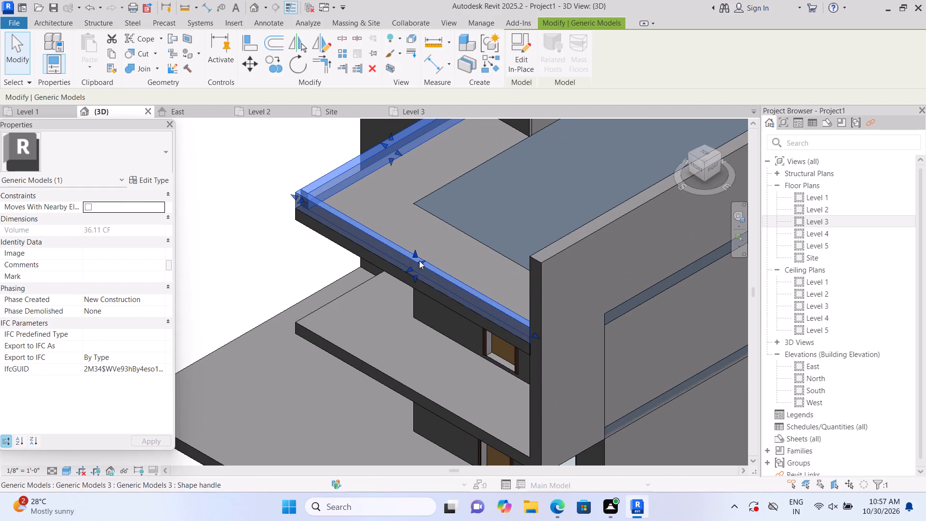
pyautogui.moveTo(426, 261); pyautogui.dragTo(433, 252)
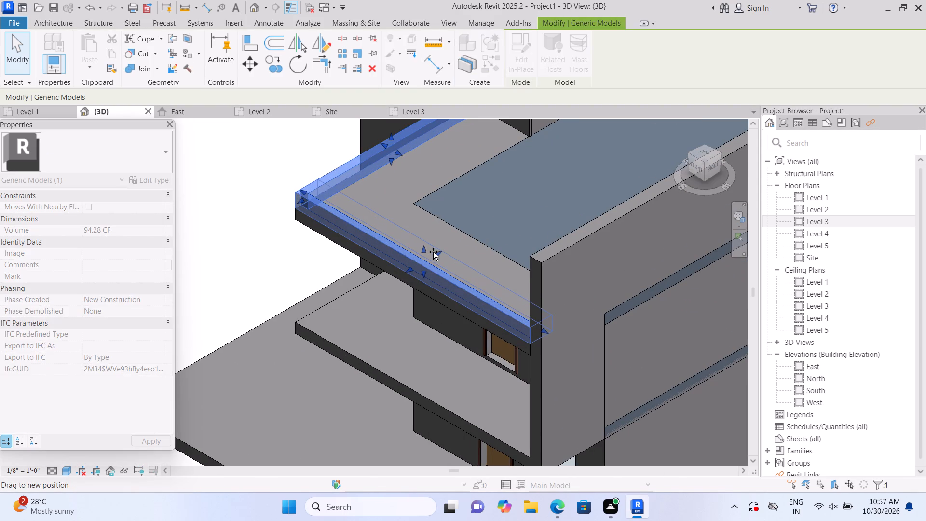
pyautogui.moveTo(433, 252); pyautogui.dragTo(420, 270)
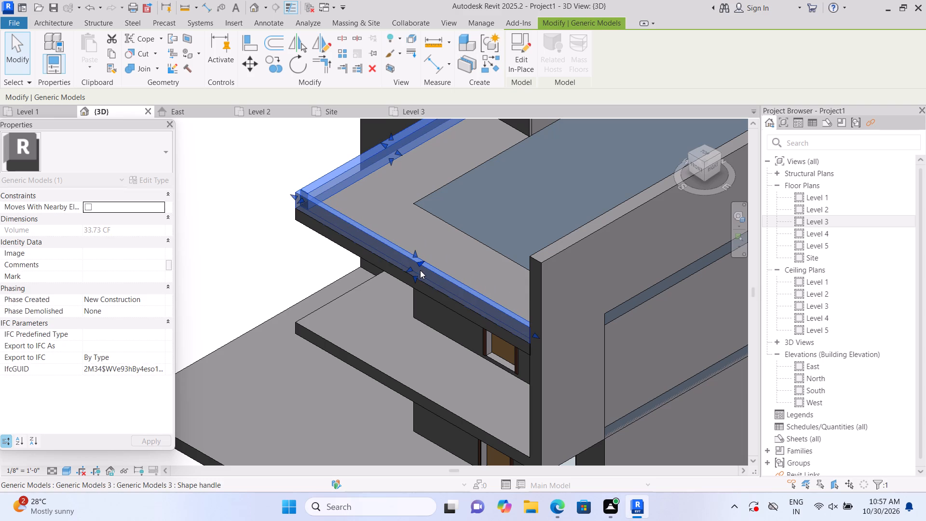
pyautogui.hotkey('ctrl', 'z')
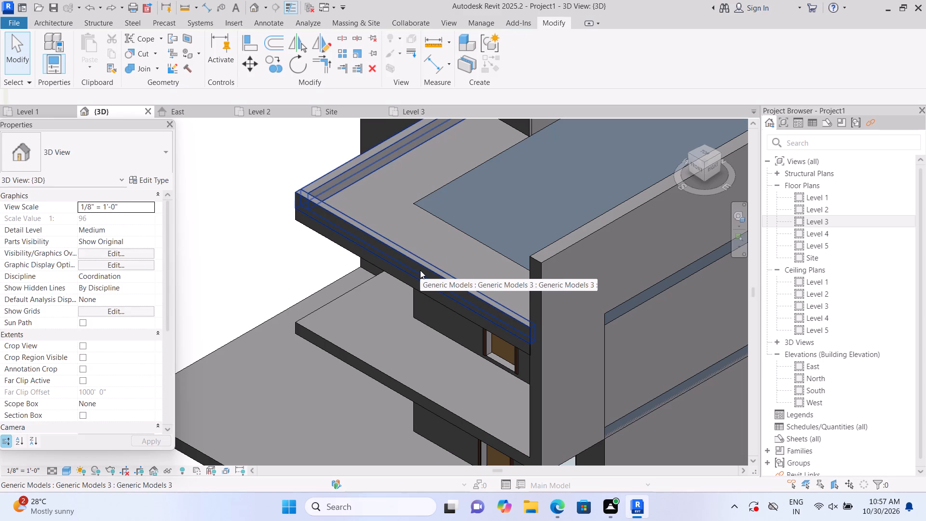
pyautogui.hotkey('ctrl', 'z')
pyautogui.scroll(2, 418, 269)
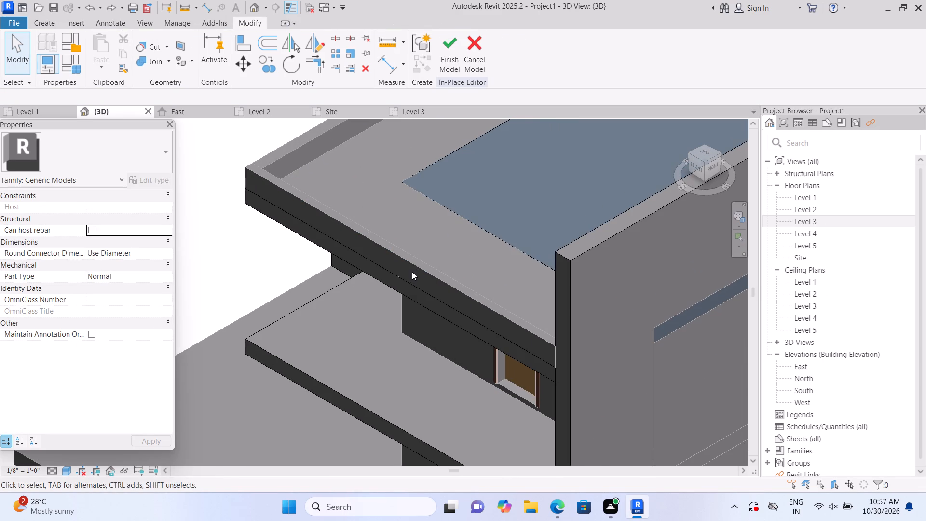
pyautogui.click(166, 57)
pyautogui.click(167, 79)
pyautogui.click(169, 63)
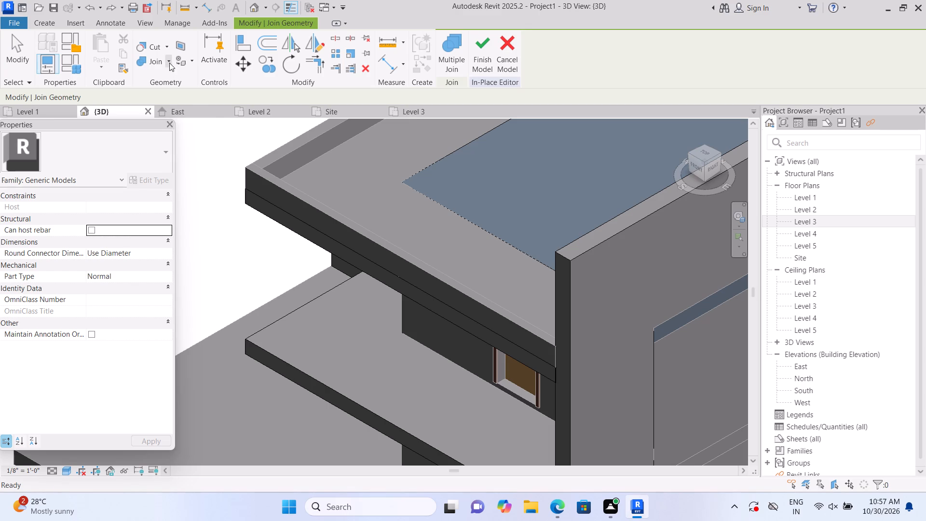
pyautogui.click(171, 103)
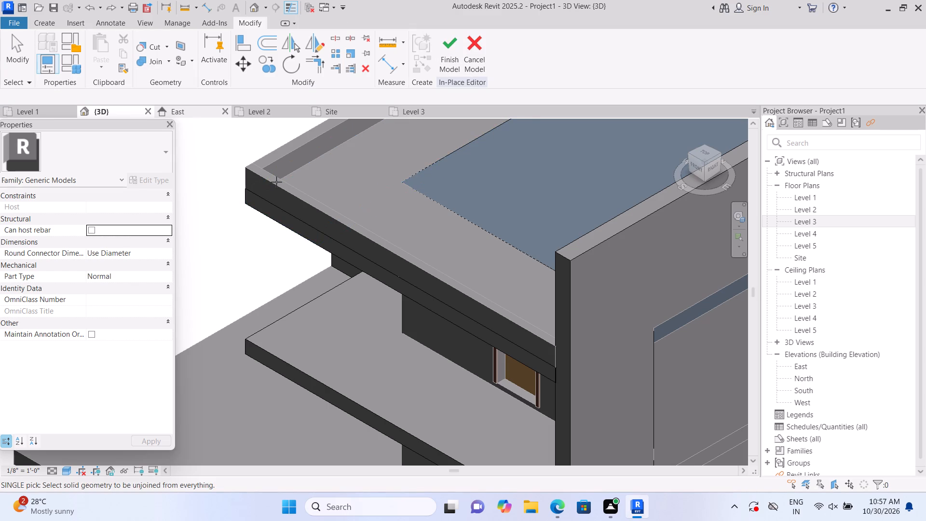
# Finish the in-place canopy model.
pyautogui.click(442, 66)
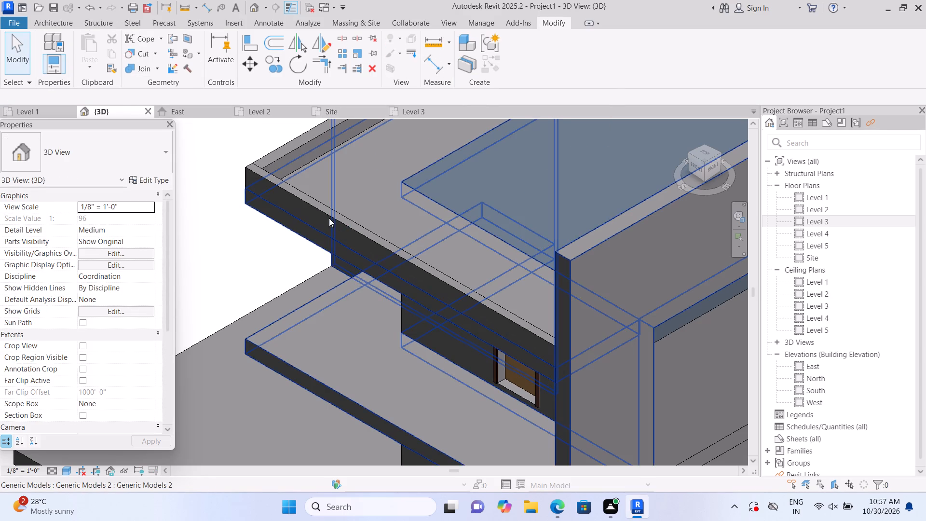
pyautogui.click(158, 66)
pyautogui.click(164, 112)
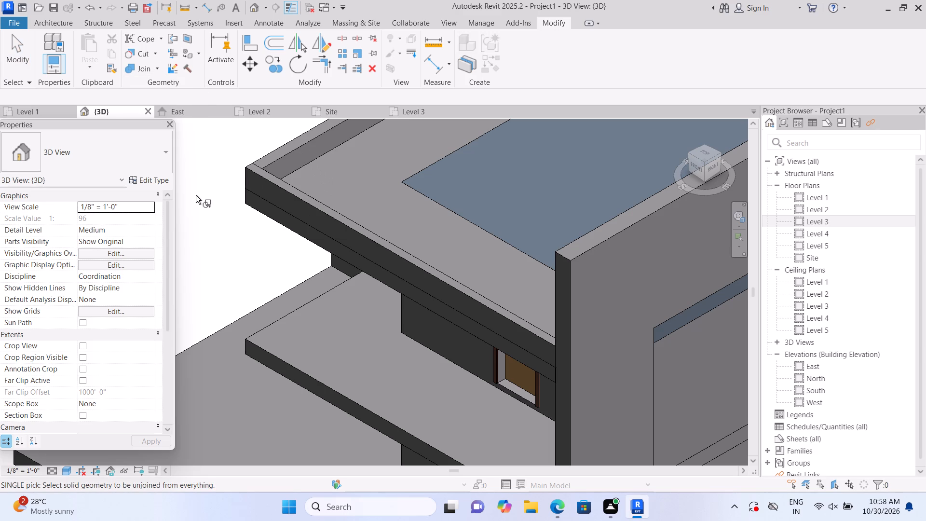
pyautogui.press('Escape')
# Raise the top of the upper canopy's front parapet to an extrusion end of about 2' 3".
pyautogui.click(296, 196)
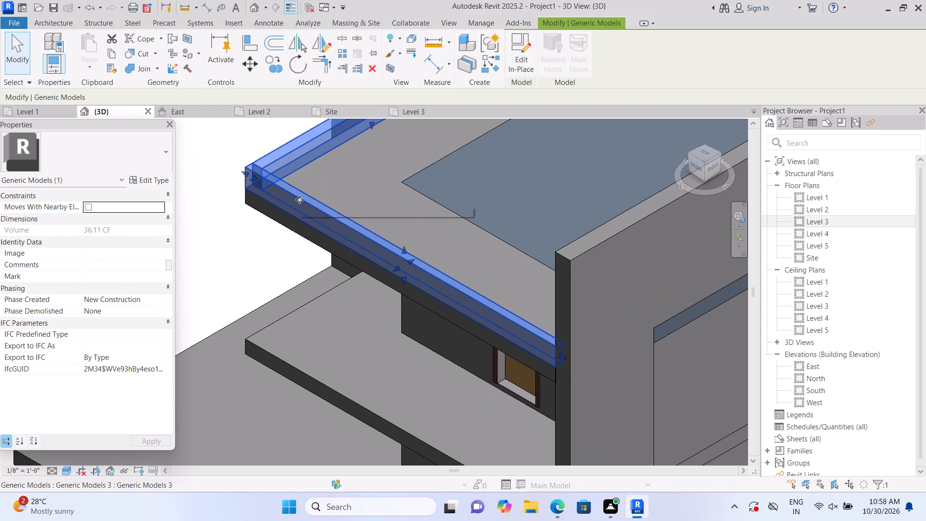
pyautogui.scroll(1, 338, 213)
pyautogui.moveTo(411, 253); pyautogui.dragTo(416, 247)
pyautogui.click(210, 259)
# Raise the upper canopy's side parapet to an extrusion end of about 2' 2 3/8", close to the front parapet's height.
pyautogui.scroll(-5, 215, 260)
pyautogui.moveTo(228, 270); pyautogui.dragTo(300, 344, button='middle')
pyautogui.click(335, 269)
pyautogui.scroll(2, 337, 268)
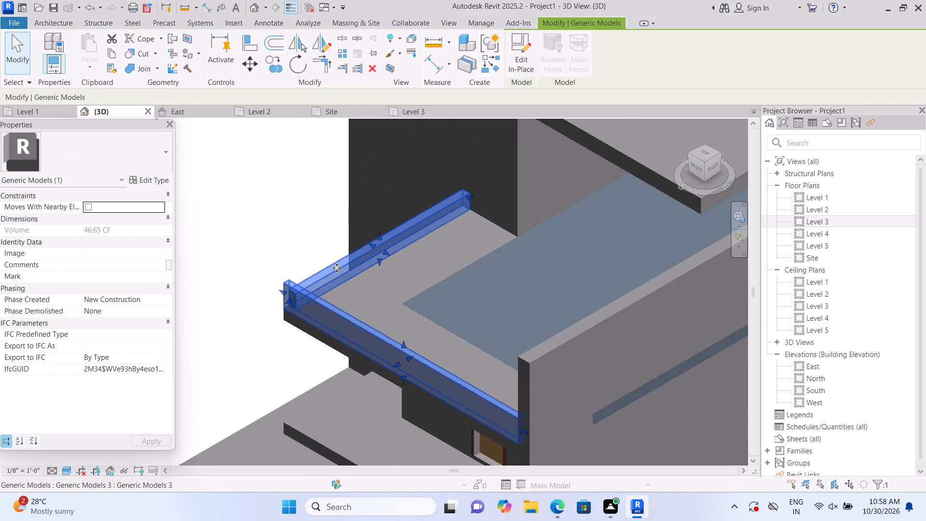
pyautogui.scroll(1, 363, 255)
pyautogui.click(381, 234)
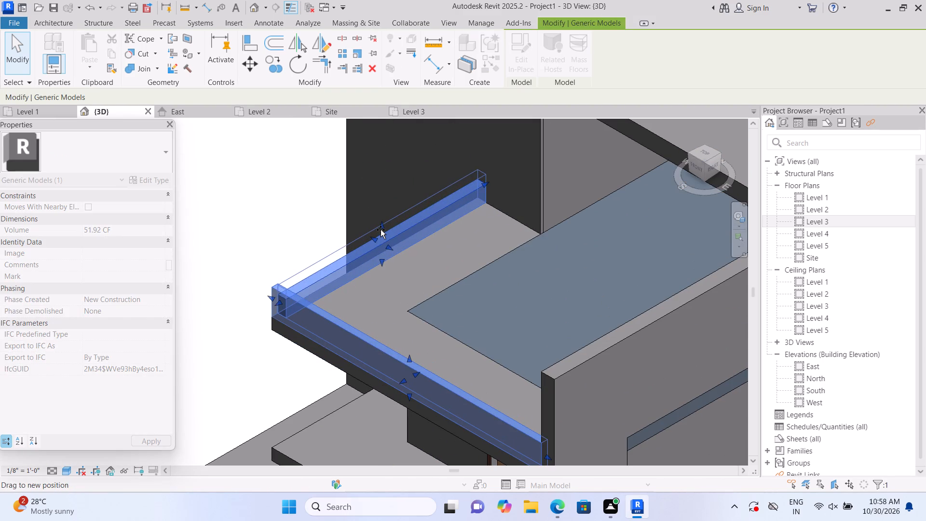
pyautogui.click(382, 226)
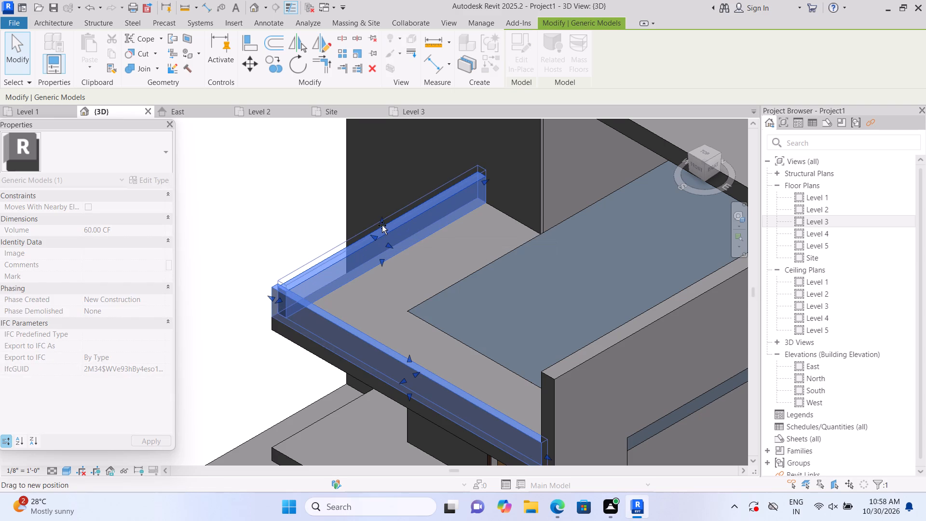
pyautogui.click(314, 223)
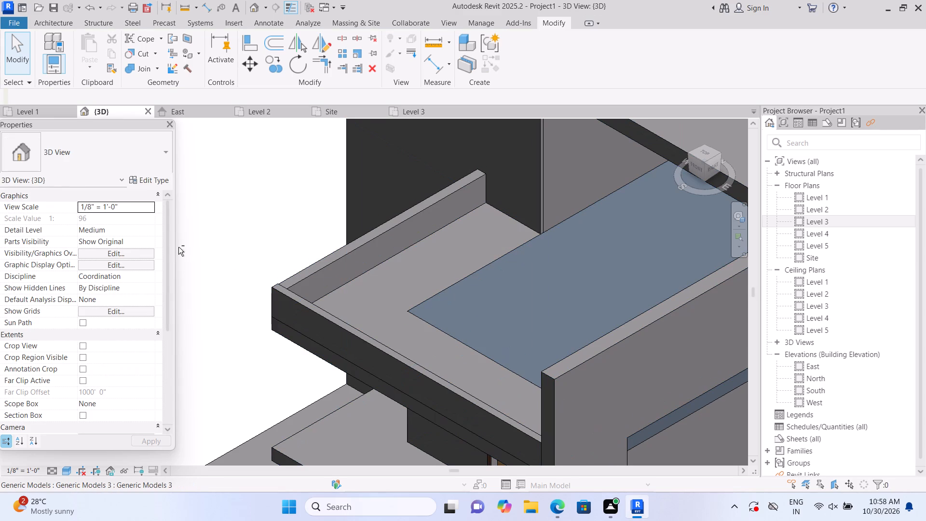
# Examine the building's front and the corner where the upper canopy's side and front parapets meet.
pyautogui.keyDown('shift'); pyautogui.moveTo(181, 249); pyautogui.dragTo(274, 302, button='middle'); pyautogui.keyUp('shift')
pyautogui.moveTo(360, 301); pyautogui.dragTo(282, 151, button='middle')
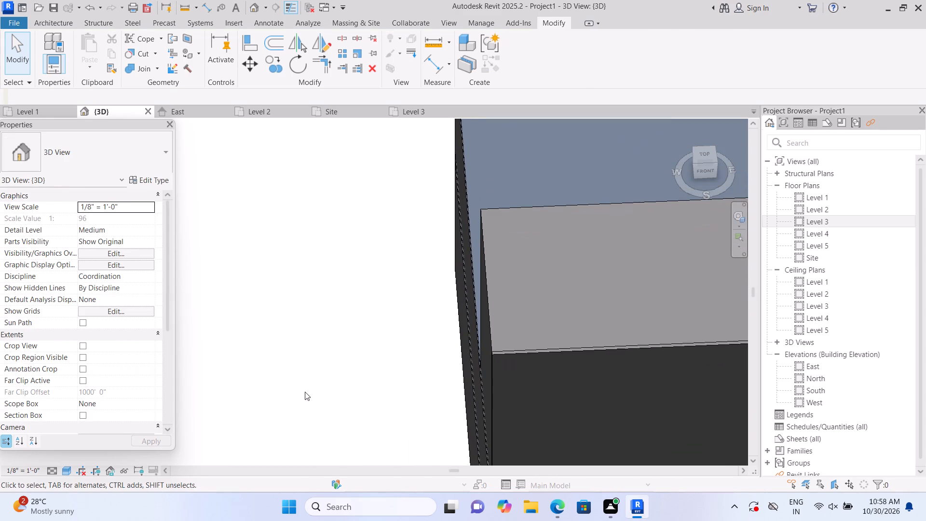
pyautogui.keyDown('shift'); pyautogui.moveTo(275, 380); pyautogui.dragTo(311, 391, button='middle'); pyautogui.keyUp('shift')
pyautogui.moveTo(344, 385); pyautogui.dragTo(224, 210, button='middle')
pyautogui.scroll(1, 224, 208)
pyautogui.scroll(-2, 265, 270)
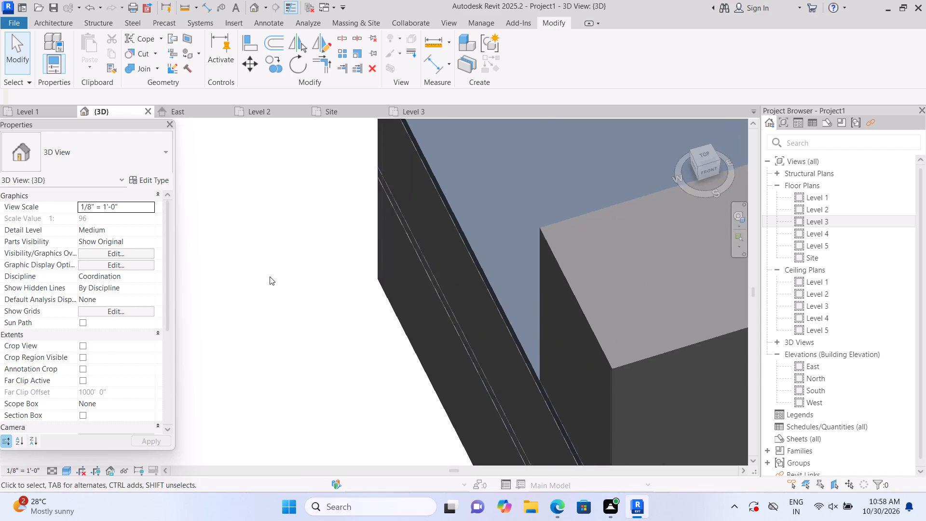
pyautogui.scroll(-4, 270, 276)
pyautogui.moveTo(490, 436); pyautogui.dragTo(457, 272, button='middle')
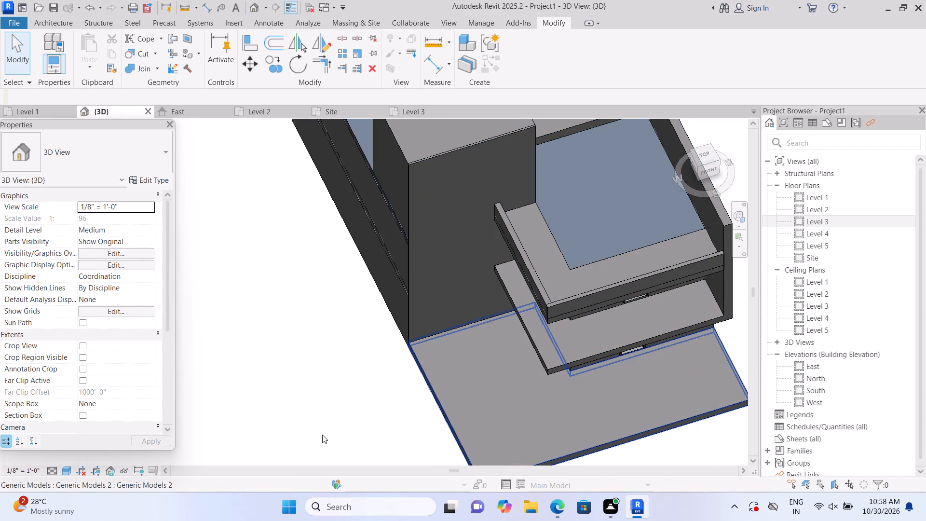
pyautogui.keyDown('shift'); pyautogui.moveTo(323, 435); pyautogui.dragTo(331, 362, button='middle'); pyautogui.keyUp('shift')
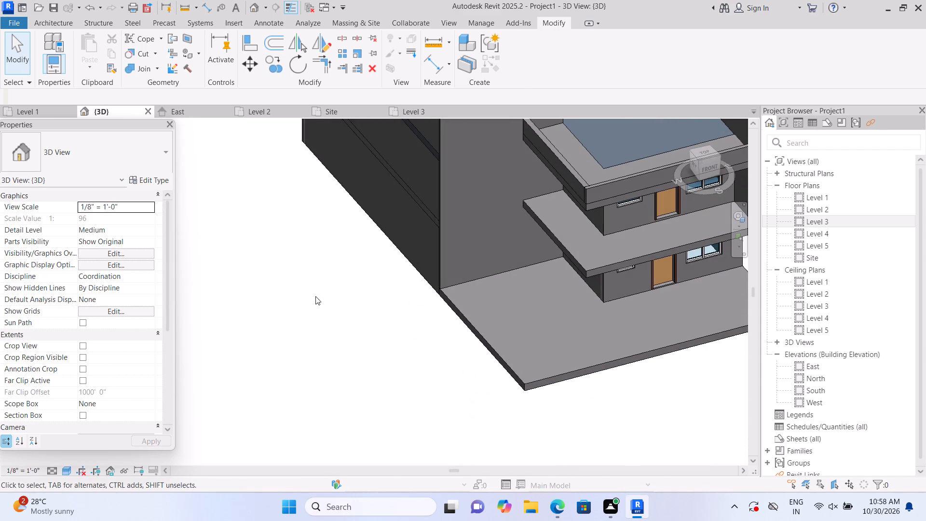
pyautogui.keyDown('shift'); pyautogui.moveTo(304, 365); pyautogui.dragTo(313, 319, button='middle'); pyautogui.keyUp('shift')
pyautogui.scroll(1, 340, 245)
pyautogui.moveTo(339, 249); pyautogui.dragTo(196, 444, button='middle')
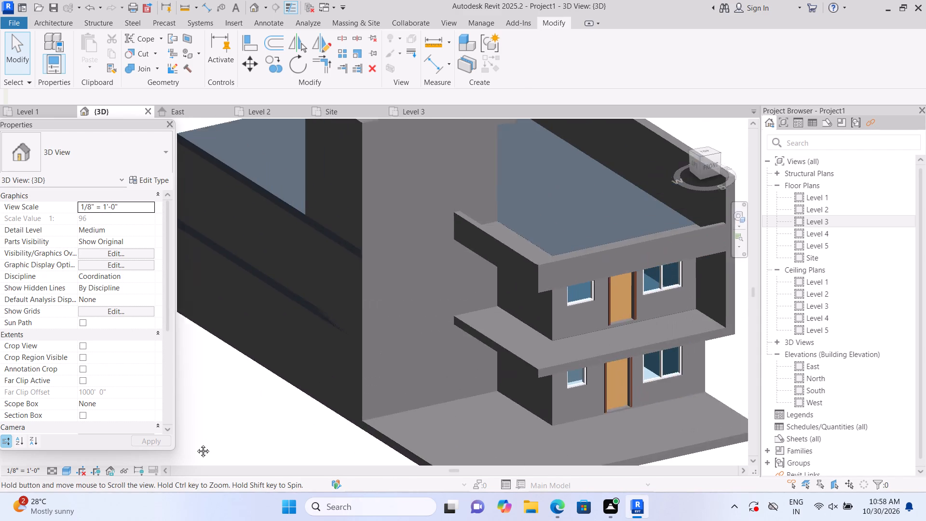
pyautogui.moveTo(196, 444); pyautogui.dragTo(194, 444, button='middle')
pyautogui.scroll(1, 491, 351)
pyautogui.scroll(4, 535, 256)
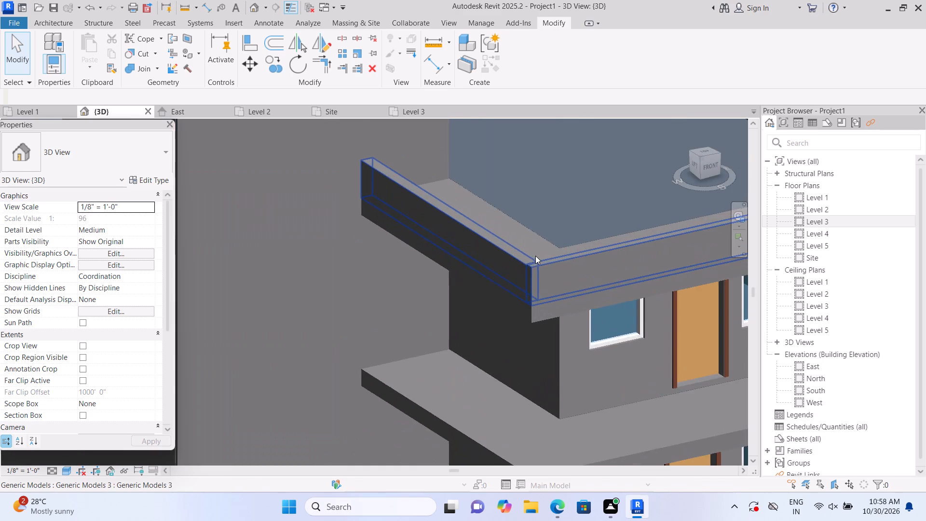
pyautogui.scroll(2, 495, 246)
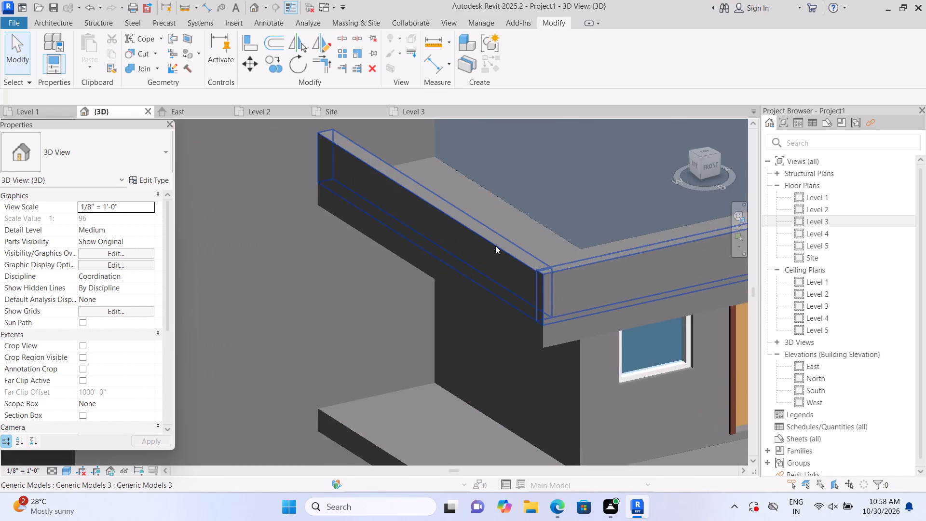
pyautogui.scroll(5, 495, 246)
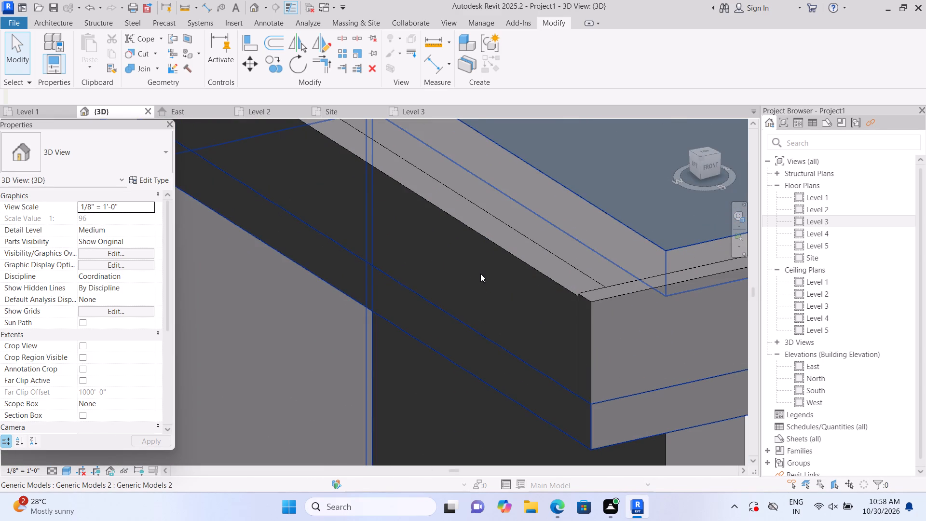
# Edit the parapet model in place and raise the side parapet's extrusion end to about 2' 3", level with the front parapet.
pyautogui.click(480, 274)
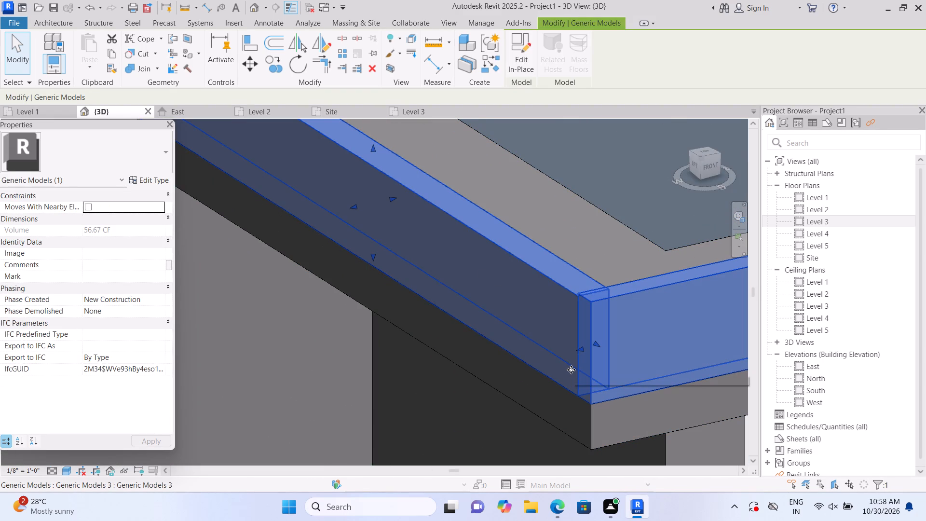
pyautogui.press('Escape')
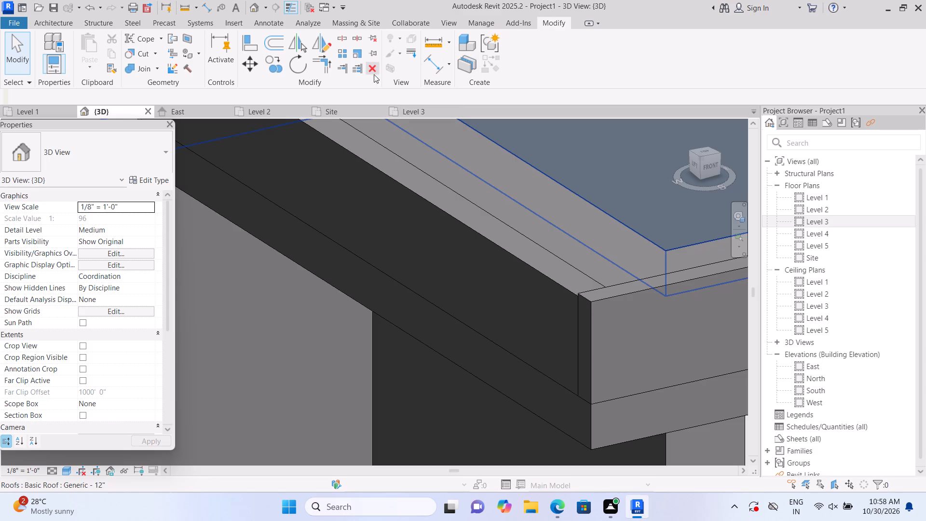
pyautogui.click(462, 206)
pyautogui.click(516, 62)
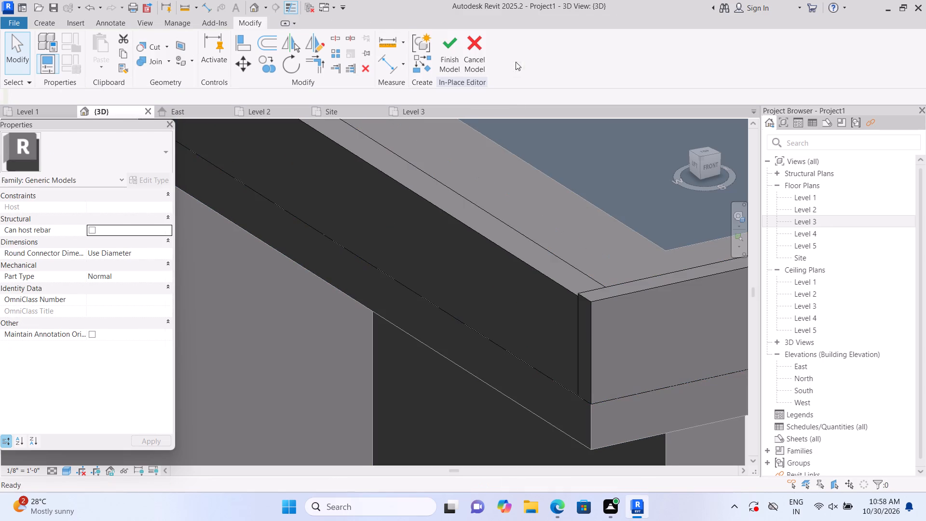
pyautogui.click(545, 284)
pyautogui.scroll(2, 559, 308)
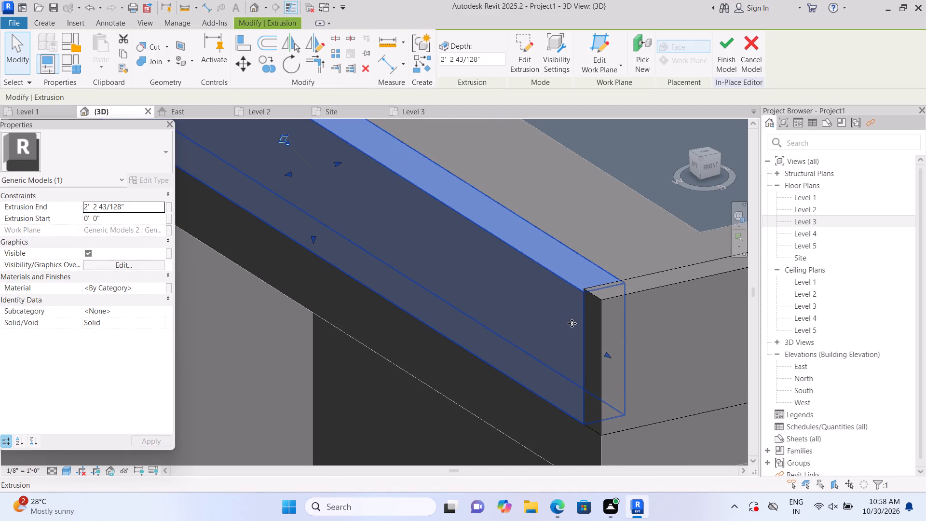
pyautogui.scroll(-2, 368, 208)
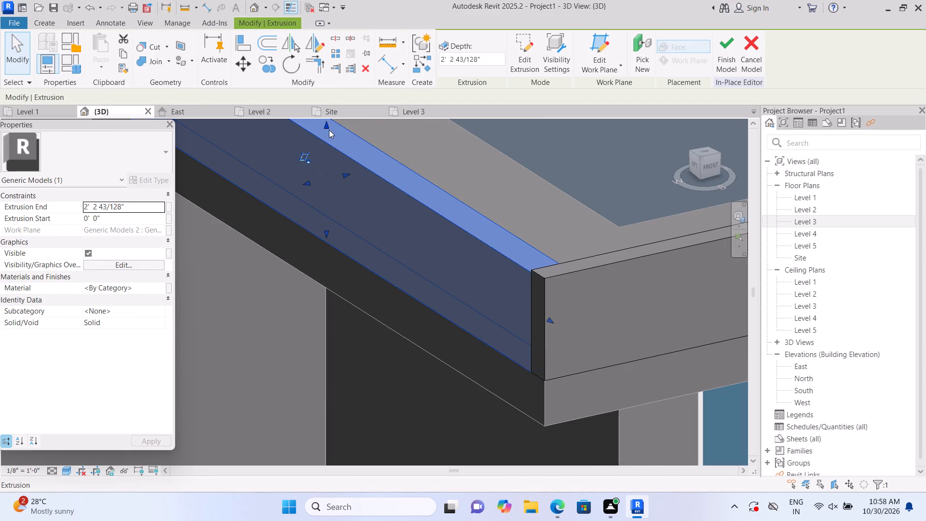
pyautogui.click(325, 125)
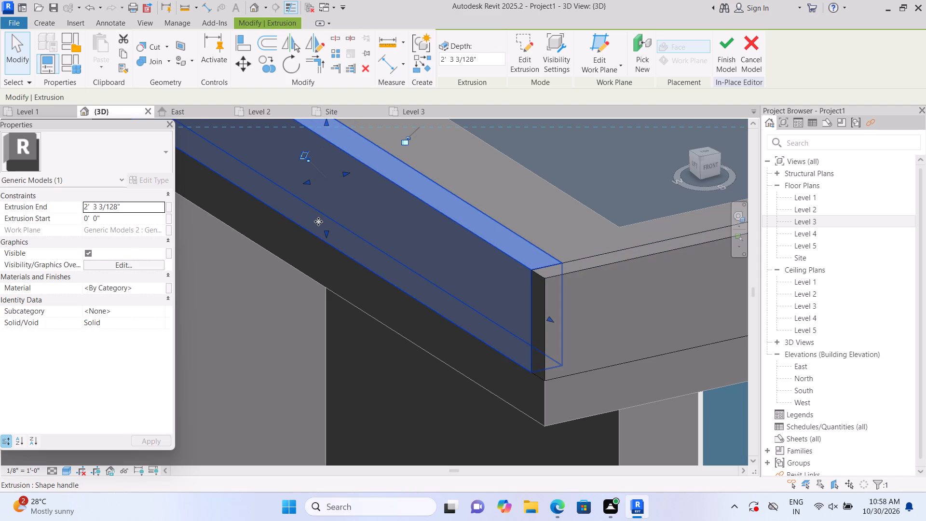
pyautogui.press('Escape')
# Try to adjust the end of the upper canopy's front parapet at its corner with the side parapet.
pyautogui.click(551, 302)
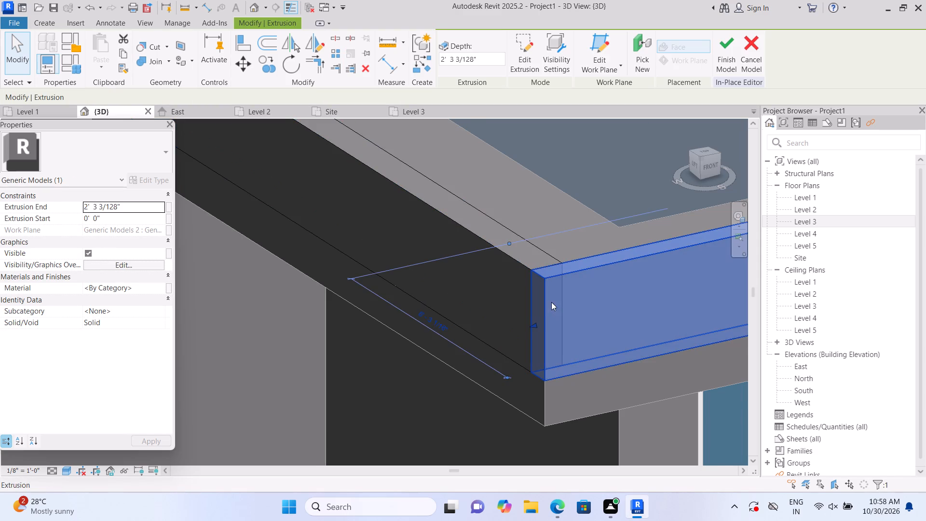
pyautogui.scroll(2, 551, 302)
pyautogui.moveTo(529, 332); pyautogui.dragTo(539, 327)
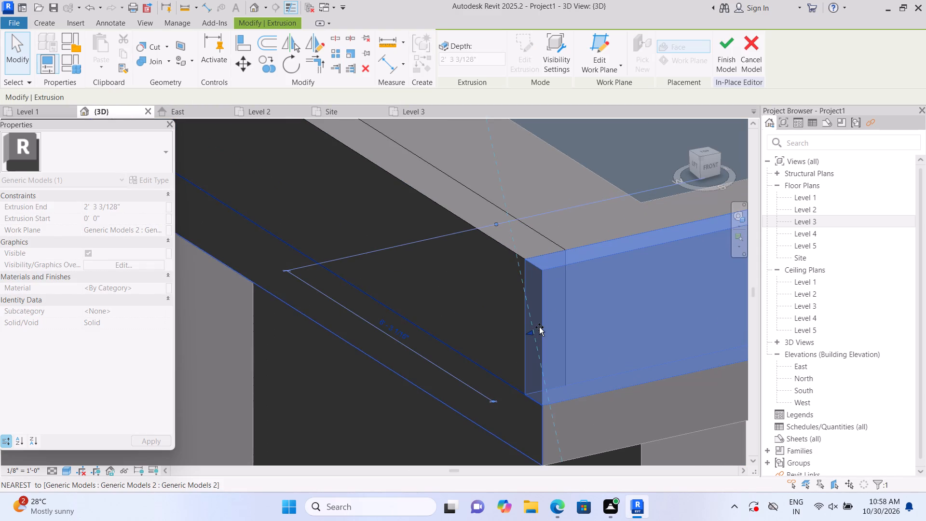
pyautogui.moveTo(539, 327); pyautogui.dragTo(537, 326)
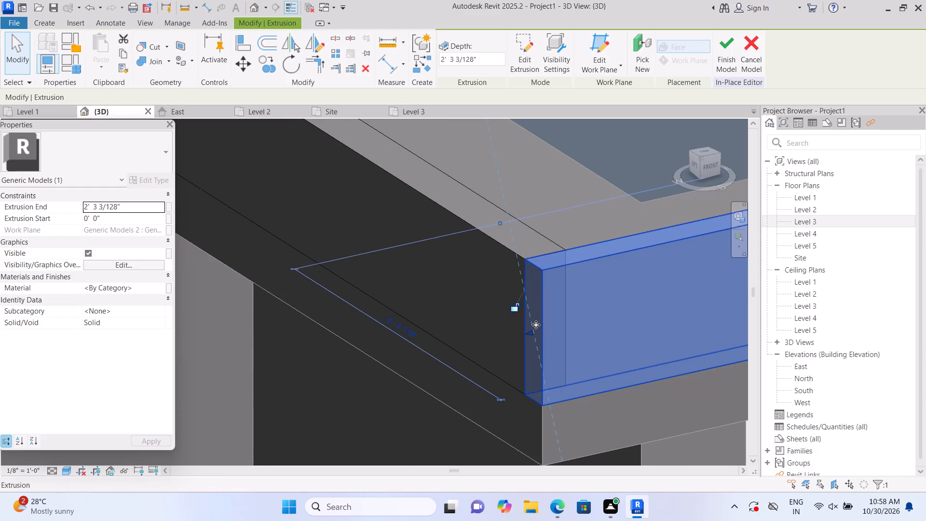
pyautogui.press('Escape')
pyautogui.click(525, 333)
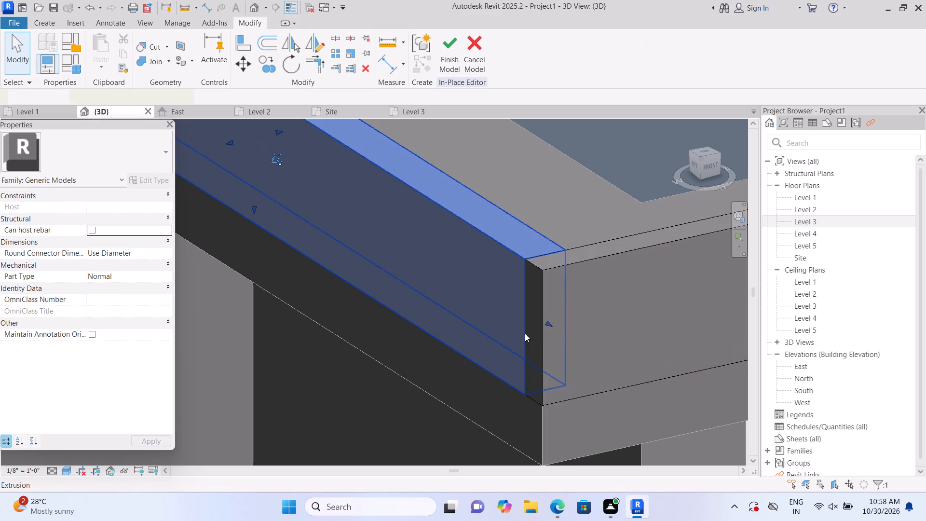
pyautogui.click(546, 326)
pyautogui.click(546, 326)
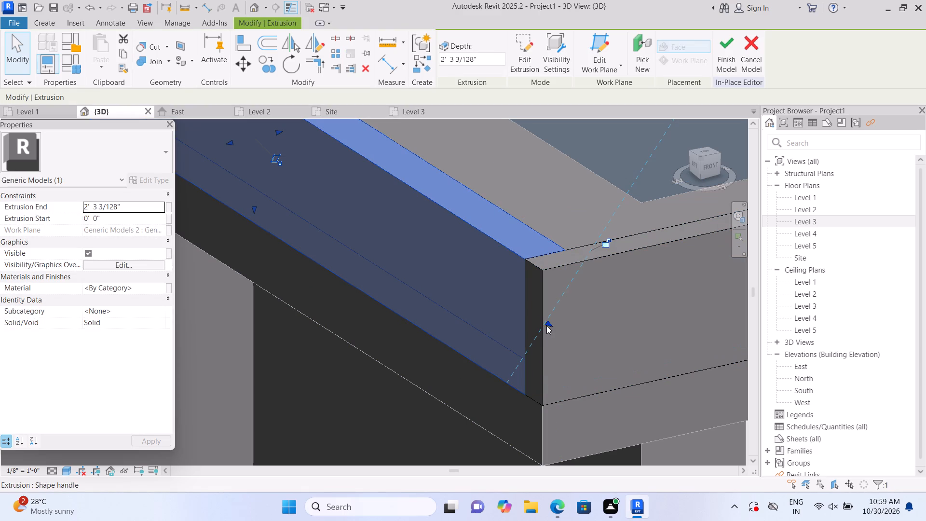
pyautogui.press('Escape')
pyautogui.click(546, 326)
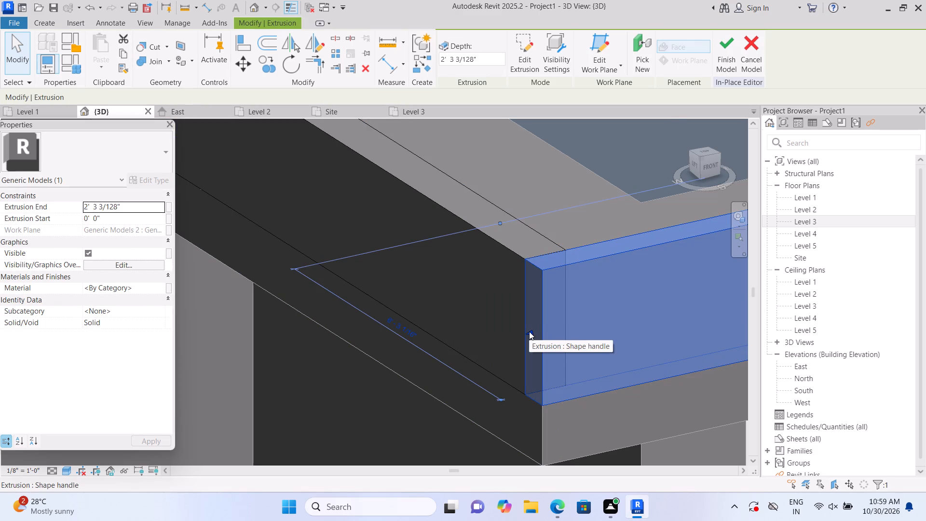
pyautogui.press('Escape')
# Join the upper canopy's side parapet with its front parapet into one solid.
pyautogui.scroll(-10, 529, 334)
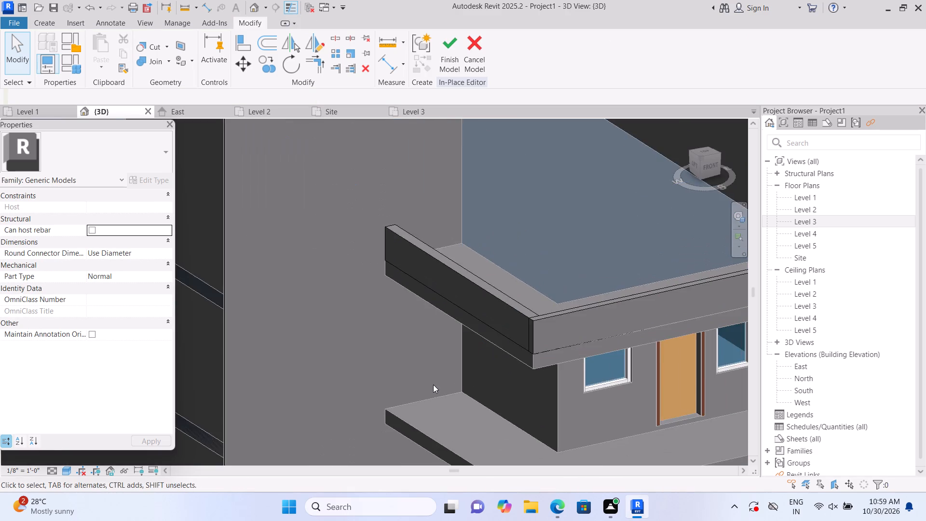
pyautogui.scroll(-3, 433, 384)
pyautogui.moveTo(462, 400); pyautogui.dragTo(385, 331, button='middle')
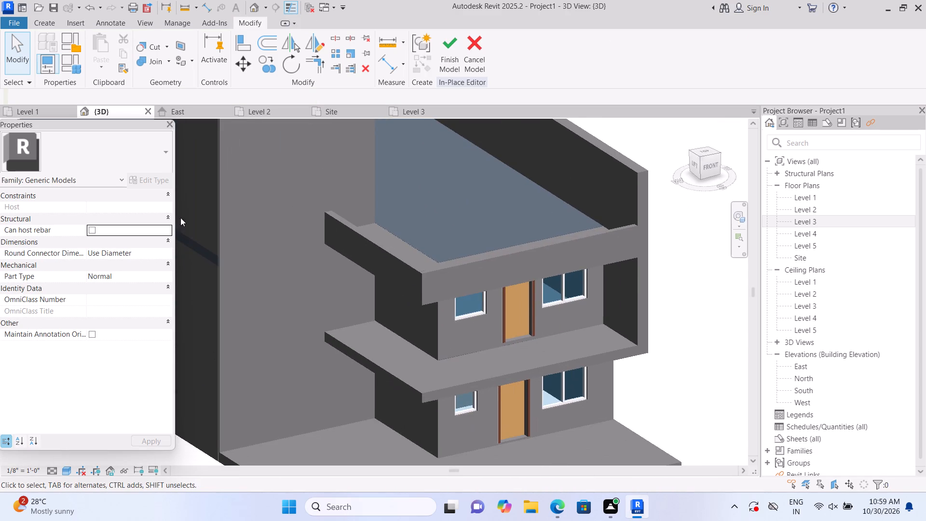
pyautogui.click(170, 56)
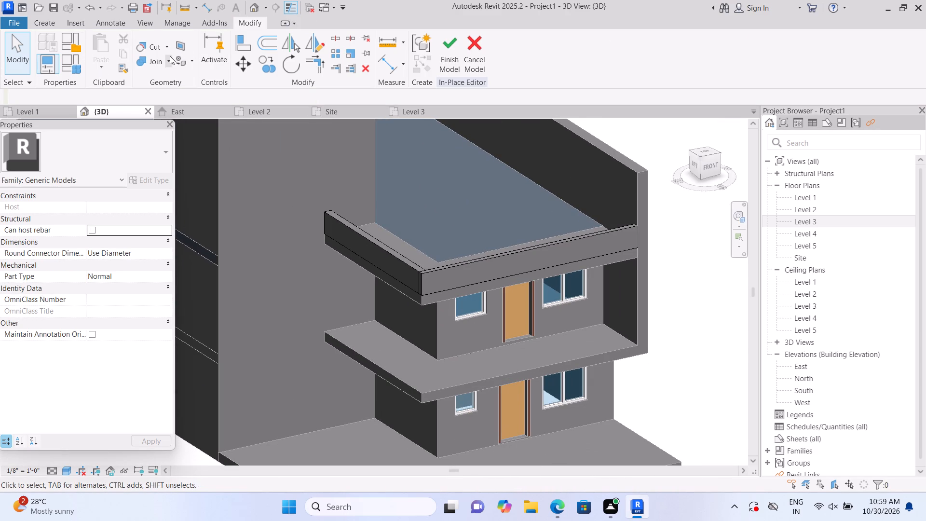
pyautogui.click(167, 82)
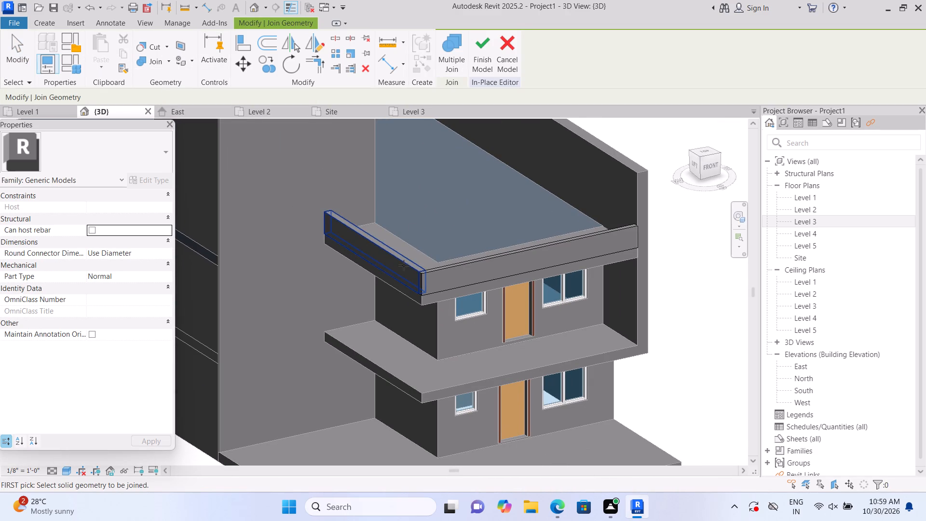
pyautogui.click(404, 266)
pyautogui.click(438, 268)
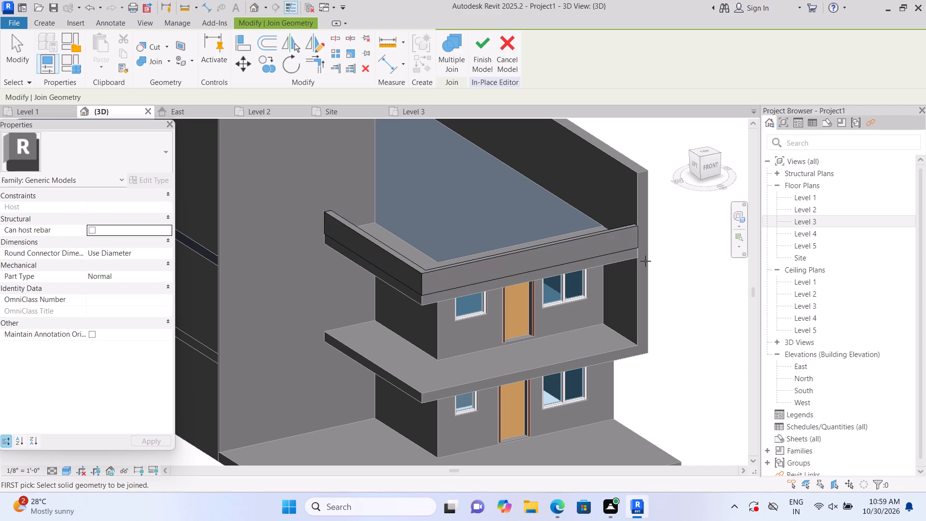
pyautogui.click(604, 236)
pyautogui.click(381, 252)
pyautogui.press('Escape')
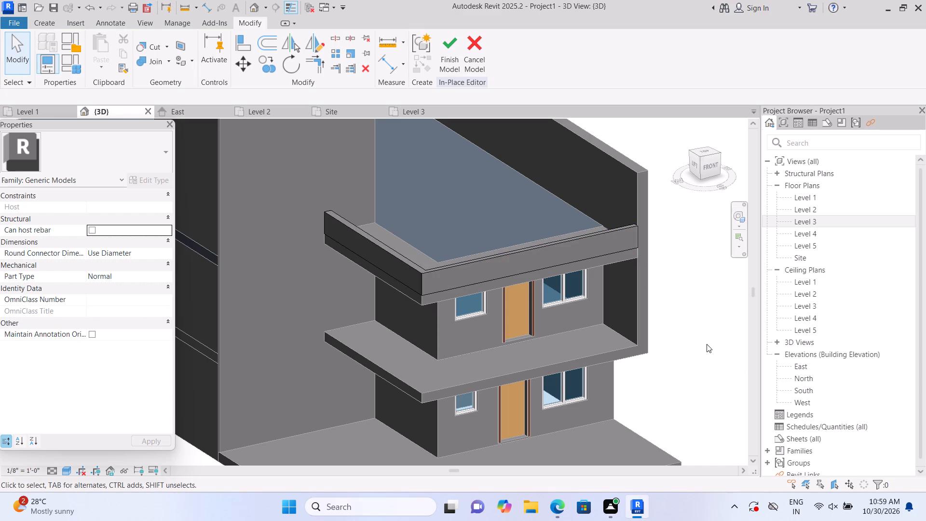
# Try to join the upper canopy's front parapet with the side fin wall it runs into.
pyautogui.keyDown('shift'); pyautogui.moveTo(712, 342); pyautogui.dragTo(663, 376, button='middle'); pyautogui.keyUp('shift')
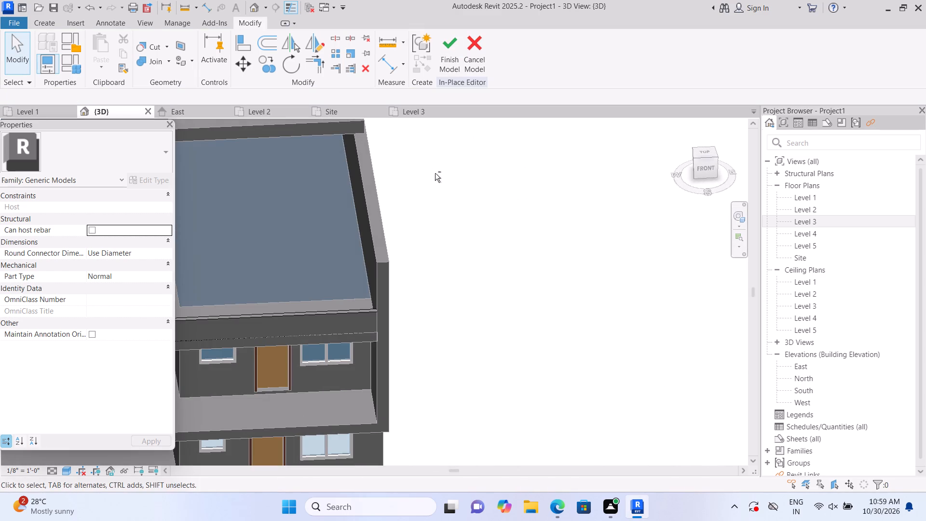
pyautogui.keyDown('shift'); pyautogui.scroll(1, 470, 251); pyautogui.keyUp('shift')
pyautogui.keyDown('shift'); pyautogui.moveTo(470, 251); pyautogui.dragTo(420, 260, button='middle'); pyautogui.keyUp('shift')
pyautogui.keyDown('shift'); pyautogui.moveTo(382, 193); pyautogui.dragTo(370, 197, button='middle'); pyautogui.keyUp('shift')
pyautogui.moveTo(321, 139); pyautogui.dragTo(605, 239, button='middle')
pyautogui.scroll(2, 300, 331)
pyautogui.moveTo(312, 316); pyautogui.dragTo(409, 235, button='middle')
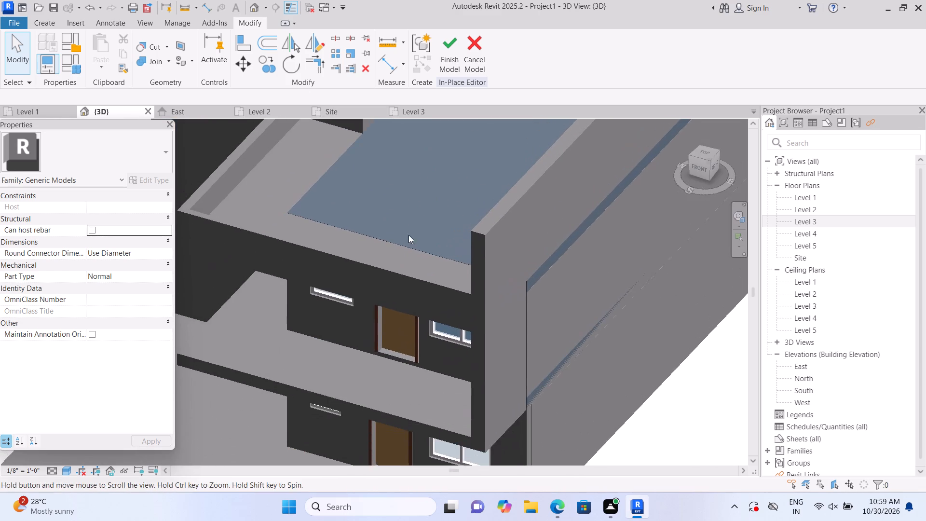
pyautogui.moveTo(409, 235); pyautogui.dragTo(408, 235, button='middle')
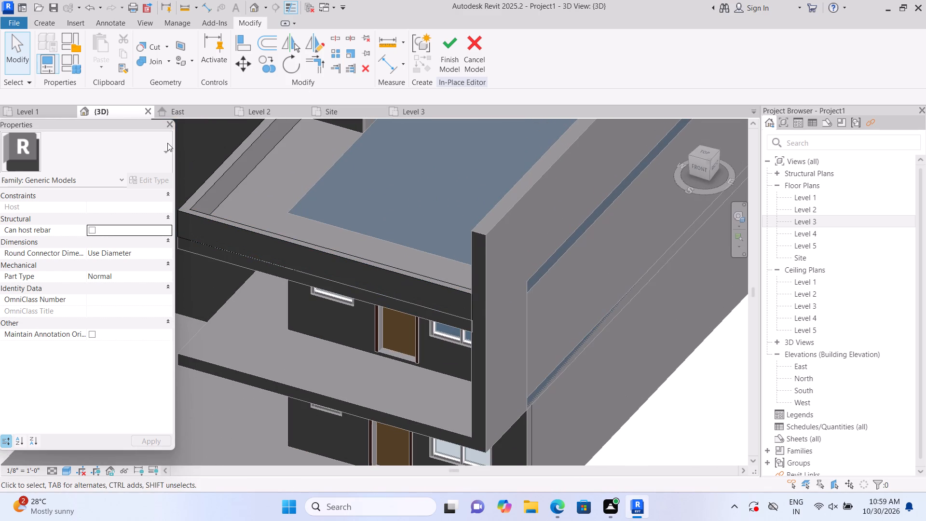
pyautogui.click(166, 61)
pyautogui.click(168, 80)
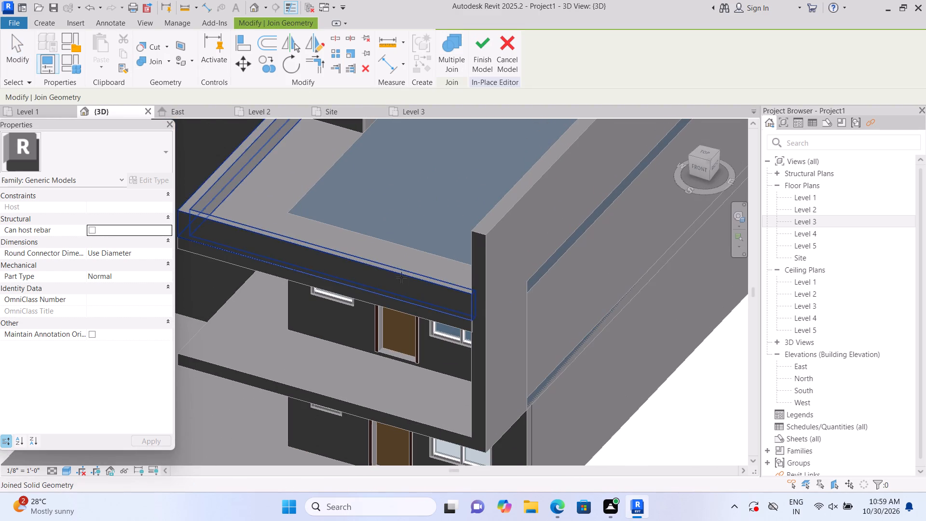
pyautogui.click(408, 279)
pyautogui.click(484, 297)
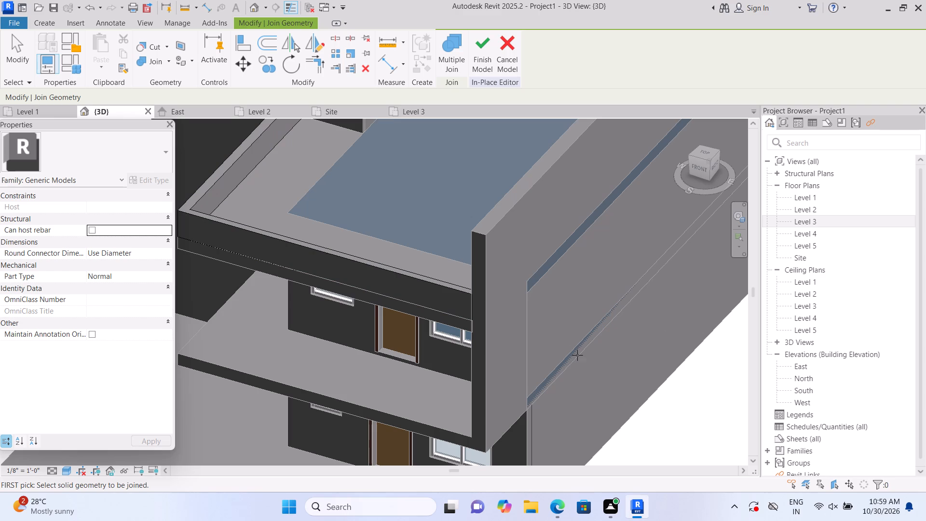
# Open the Level 3 floor plan and finish the in-place parapet model.
pyautogui.scroll(-1, 605, 368)
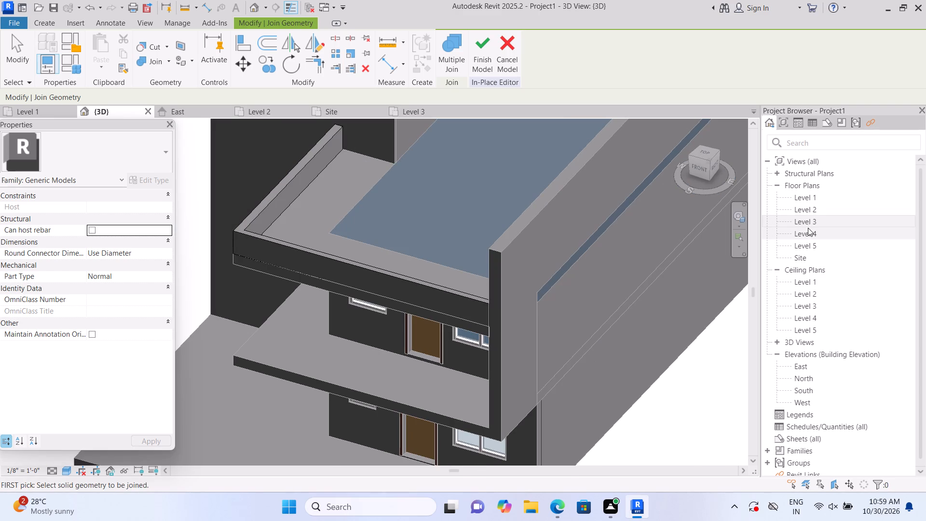
pyautogui.scroll(-1, 804, 235)
pyautogui.scroll(-2, 539, 318)
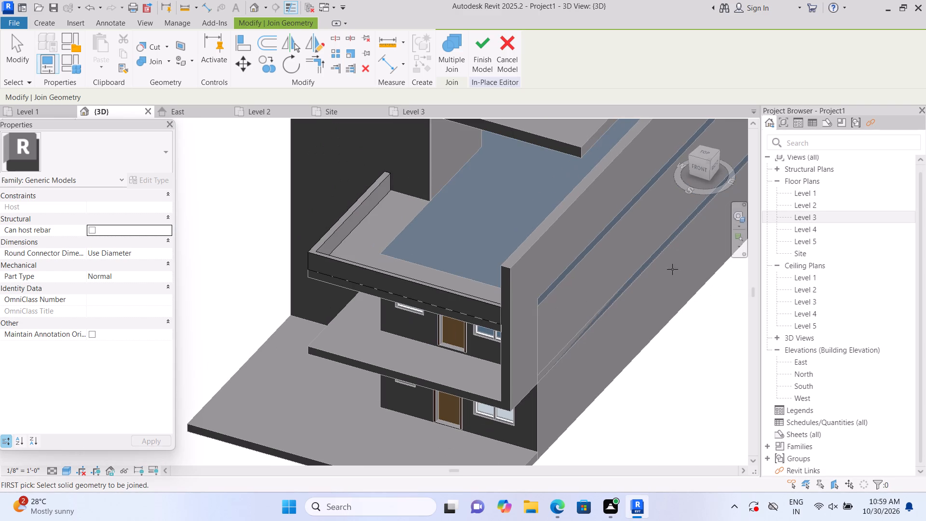
pyautogui.doubleClick(802, 219)
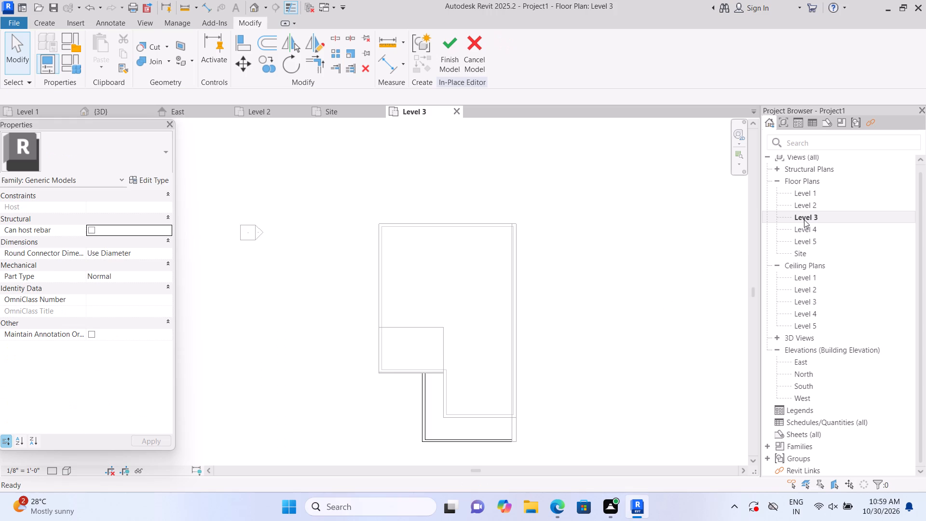
pyautogui.scroll(-2, 556, 298)
pyautogui.moveTo(560, 341); pyautogui.dragTo(531, 247, button='middle')
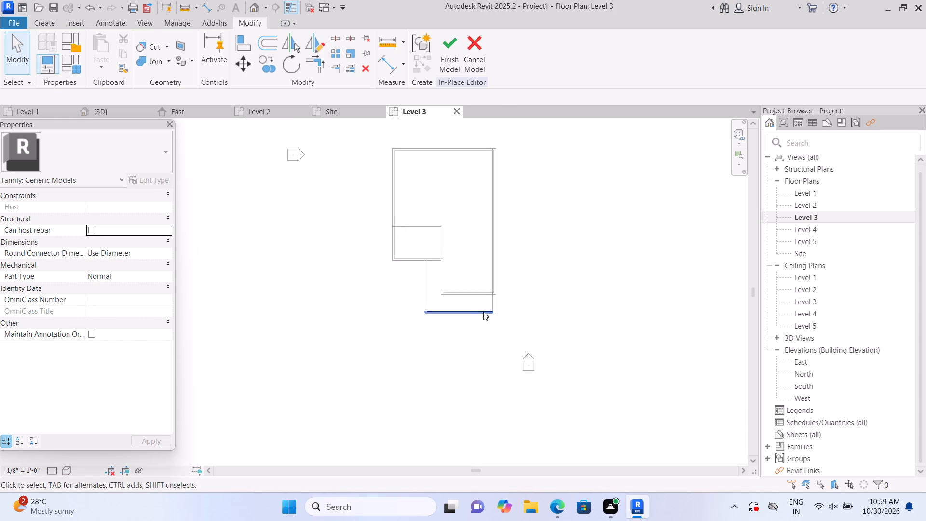
pyautogui.scroll(5, 481, 309)
pyautogui.scroll(2, 307, 296)
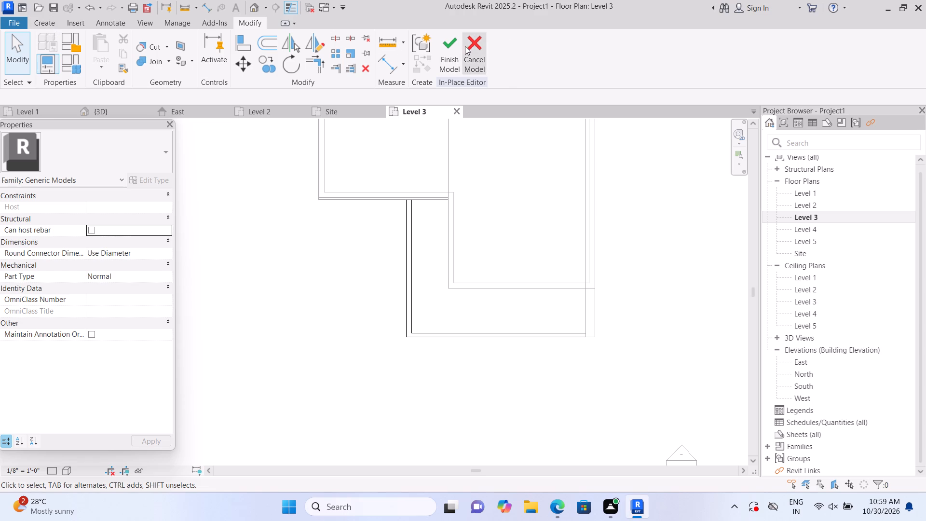
pyautogui.click(450, 63)
# Draw a Curtain Wall 1 wall about 17' 7 9/16" long on Level 3 along the side parapet's inner edge, ending at the front corner.
pyautogui.click(45, 29)
pyautogui.click(52, 21)
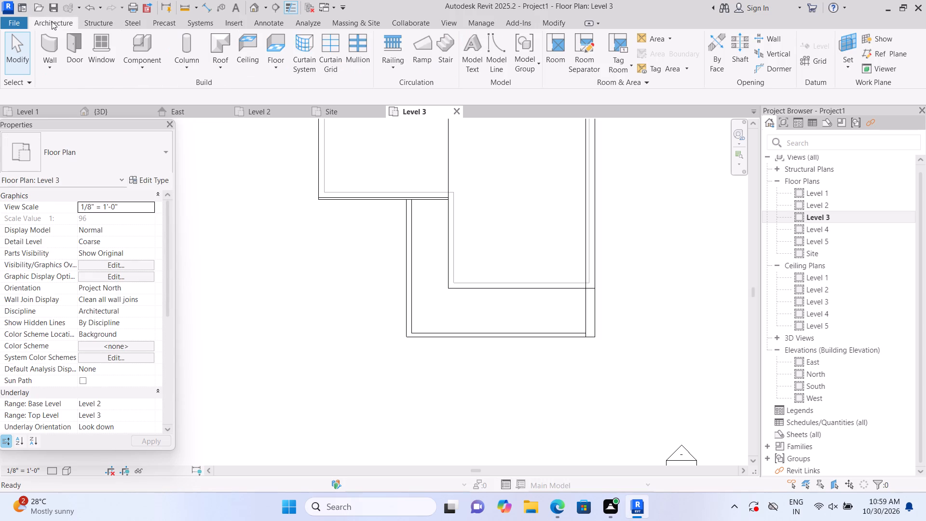
pyautogui.click(54, 41)
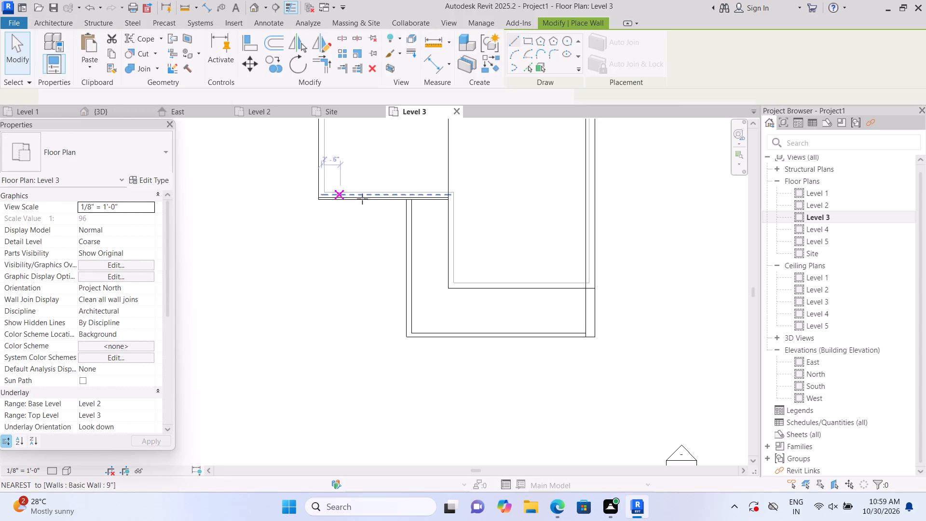
pyautogui.scroll(2, 491, 321)
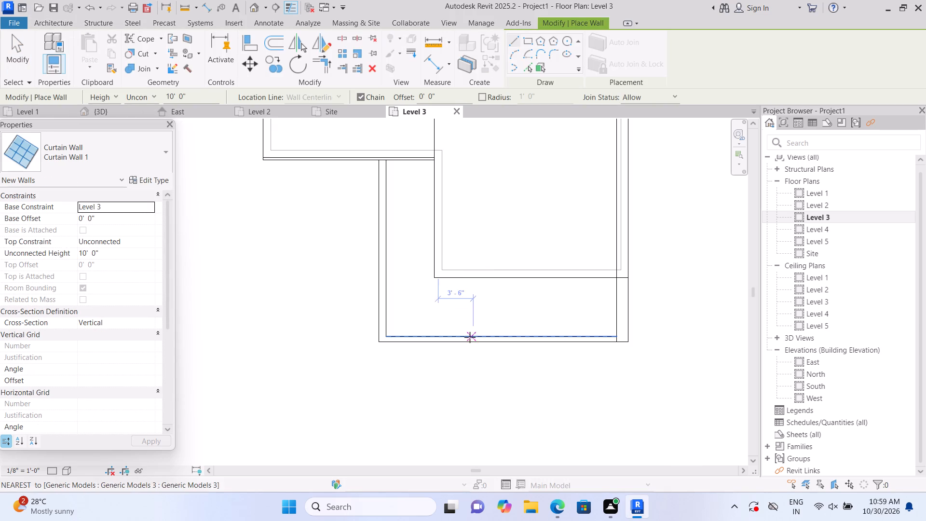
pyautogui.scroll(2, 470, 337)
pyautogui.moveTo(399, 189); pyautogui.dragTo(419, 297, button='middle')
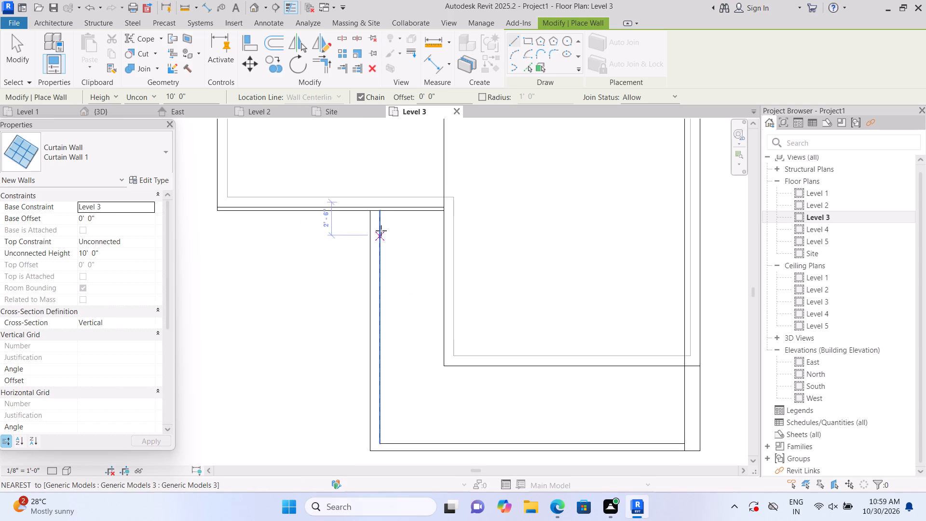
pyautogui.click(382, 214)
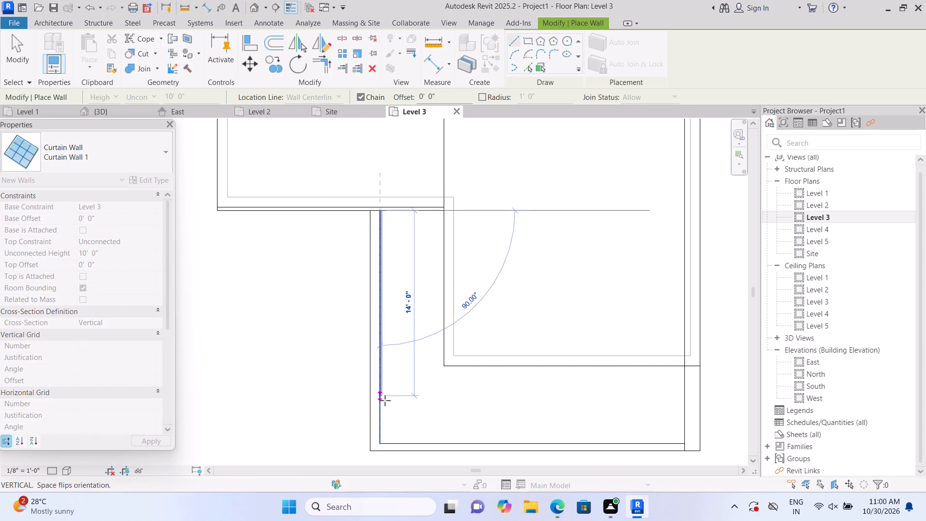
pyautogui.moveTo(387, 413); pyautogui.dragTo(387, 363, button='middle')
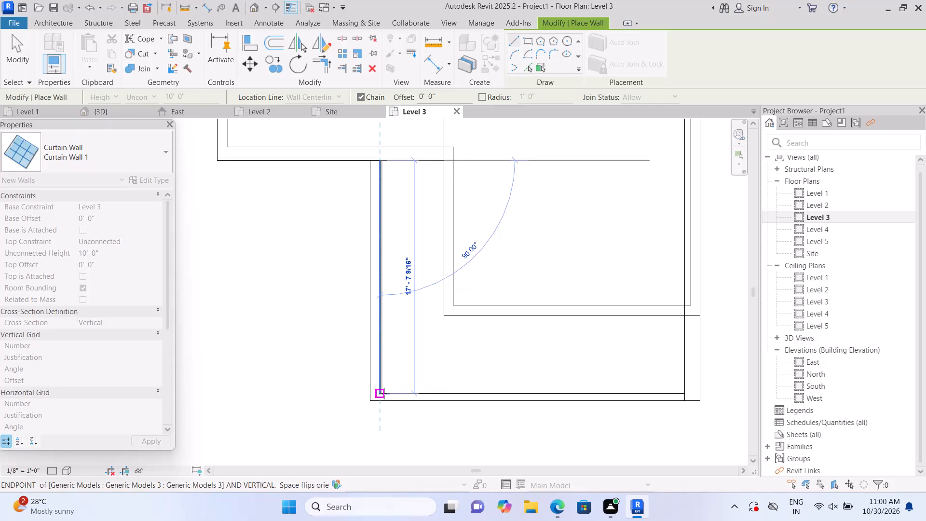
pyautogui.click(384, 394)
pyautogui.click(384, 394)
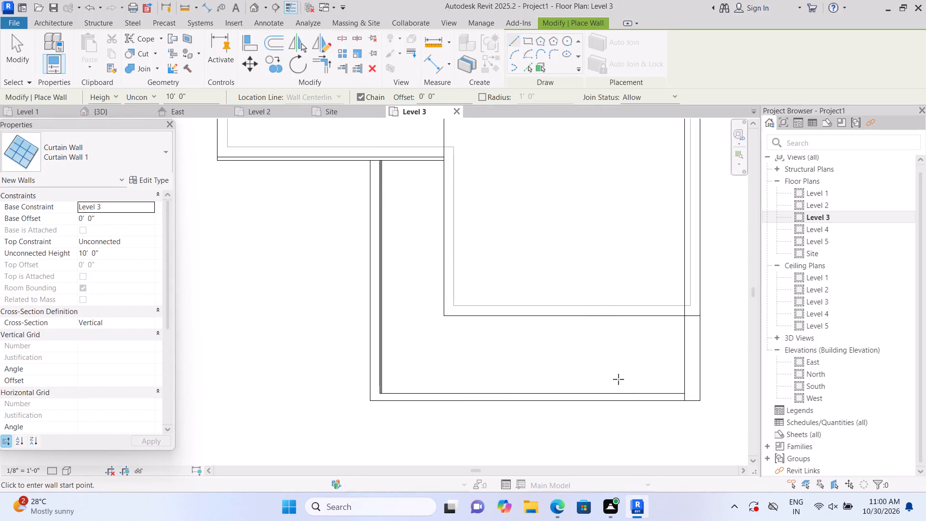
# Draw a second Curtain Wall 1 wall about 23' 1" long along the front parapet's inner edge, from the corner to the side fin wall.
pyautogui.scroll(1, 403, 407)
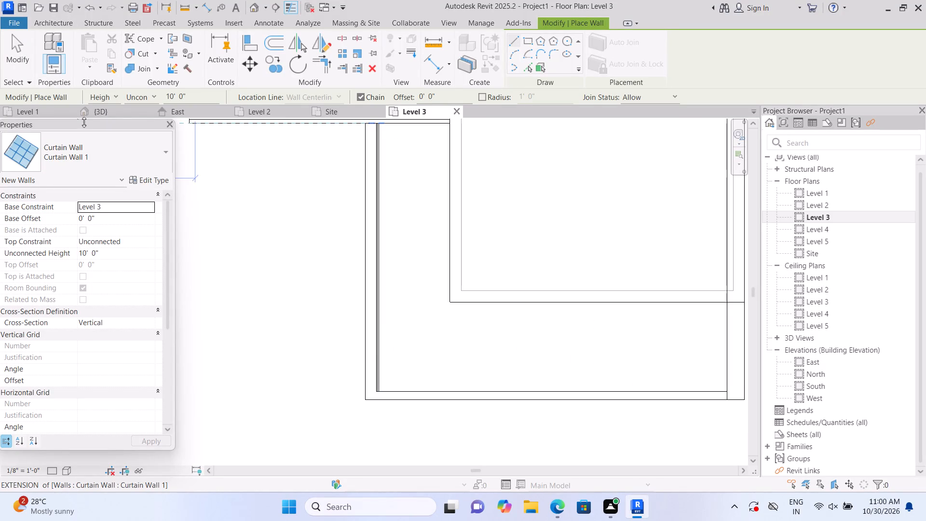
pyautogui.click(89, 141)
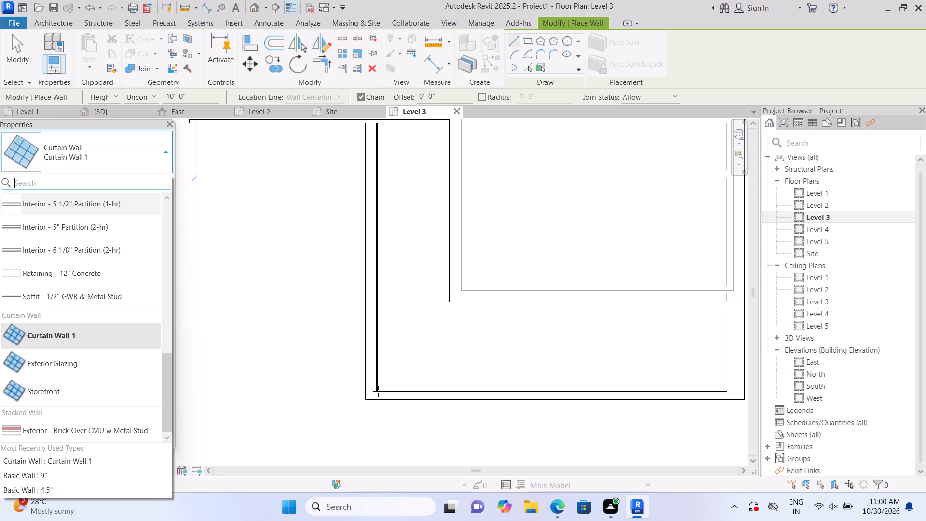
pyautogui.click(379, 390)
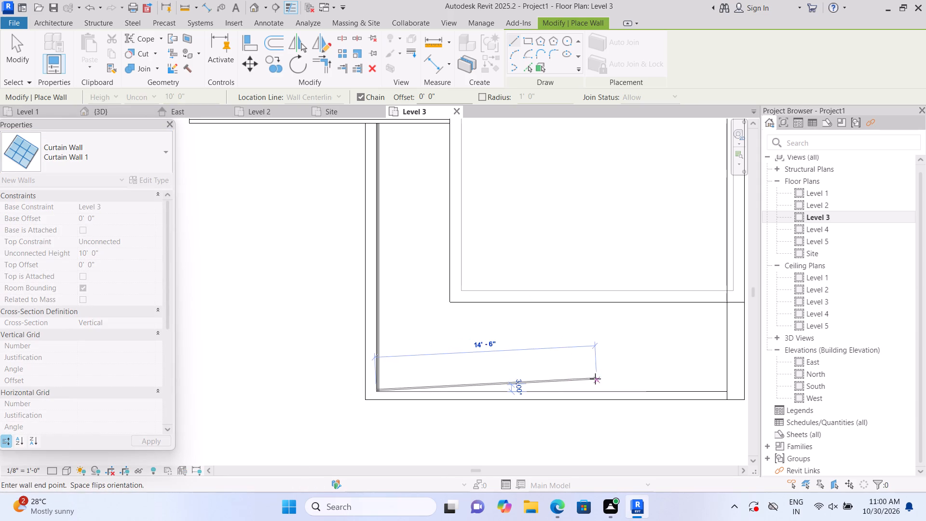
pyautogui.click(723, 390)
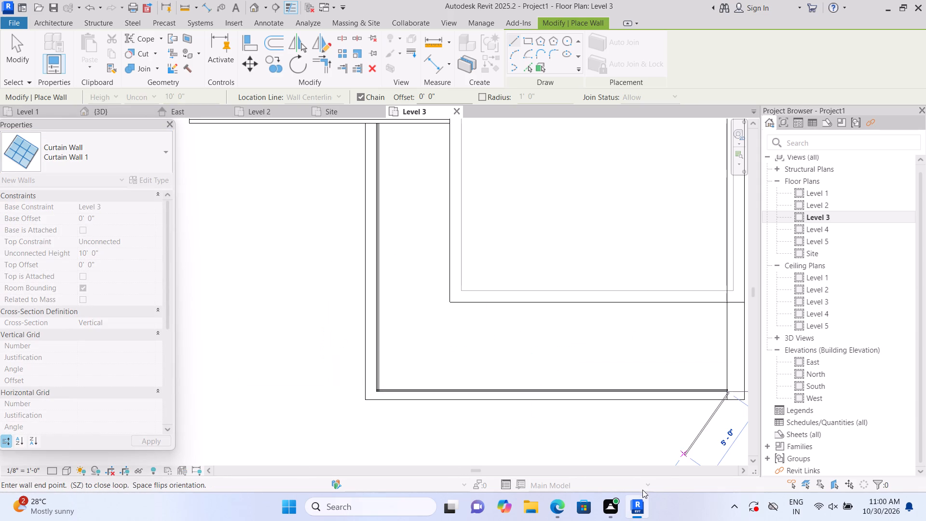
pyautogui.press('Escape')
pyautogui.scroll(5, 688, 435)
pyautogui.moveTo(696, 408); pyautogui.dragTo(559, 475, button='middle')
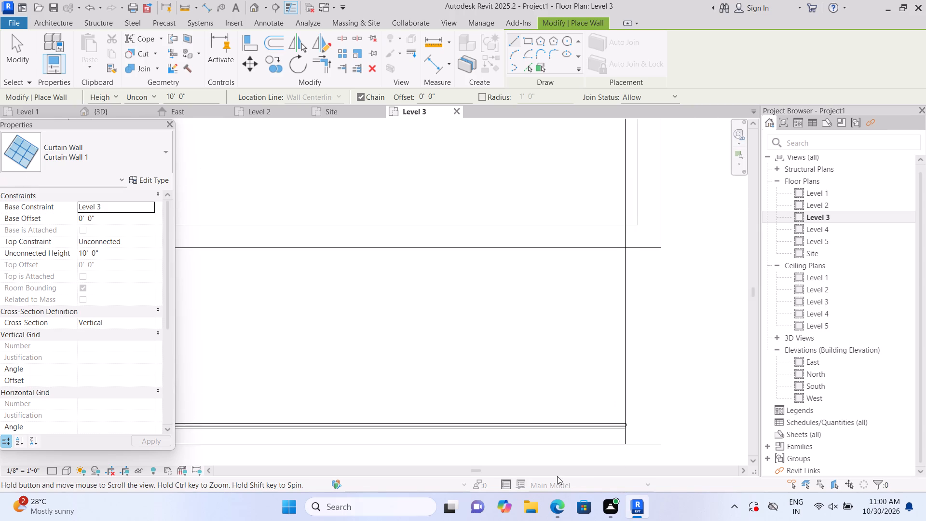
# Open the default 3D view and end wall placement, with the new curtain walls on the upper canopy in view.
pyautogui.scroll(2, 608, 439)
pyautogui.scroll(-9, 612, 433)
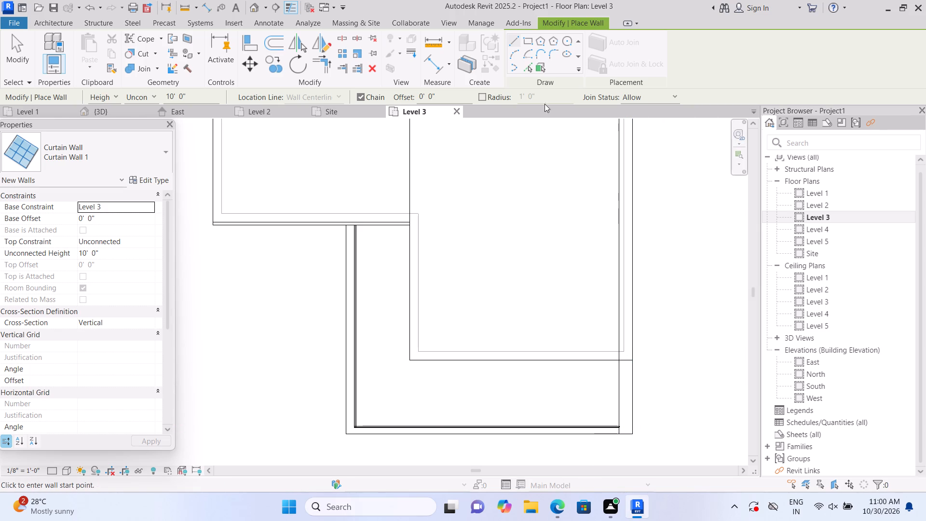
pyautogui.click(250, 7)
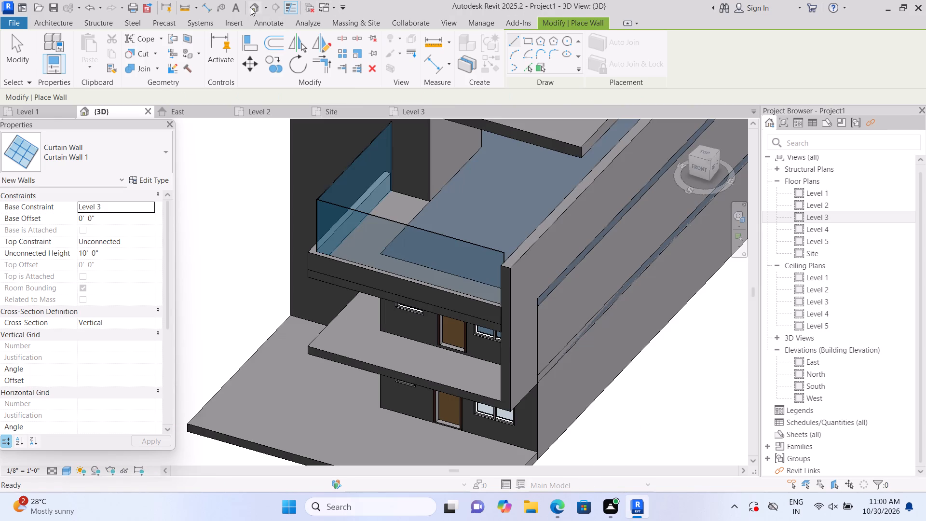
pyautogui.scroll(2, 266, 226)
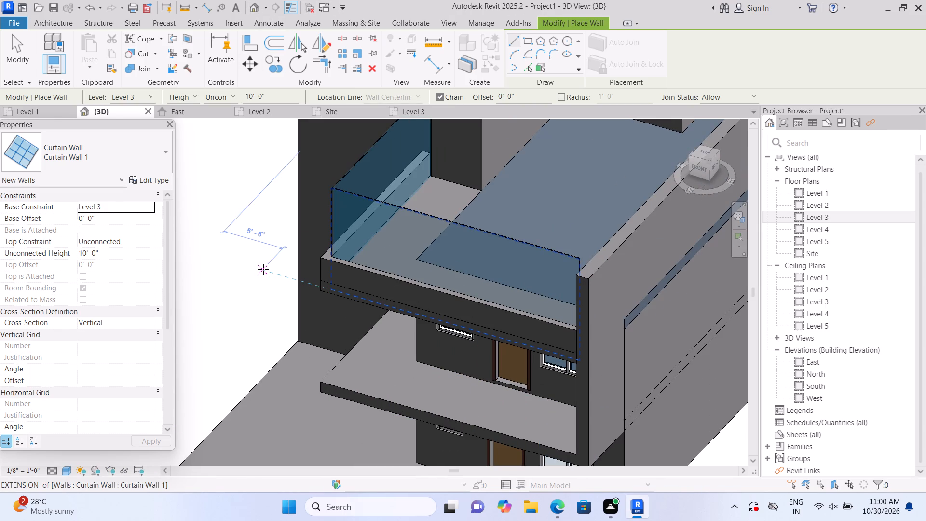
pyautogui.press('Escape')
pyautogui.click(368, 218)
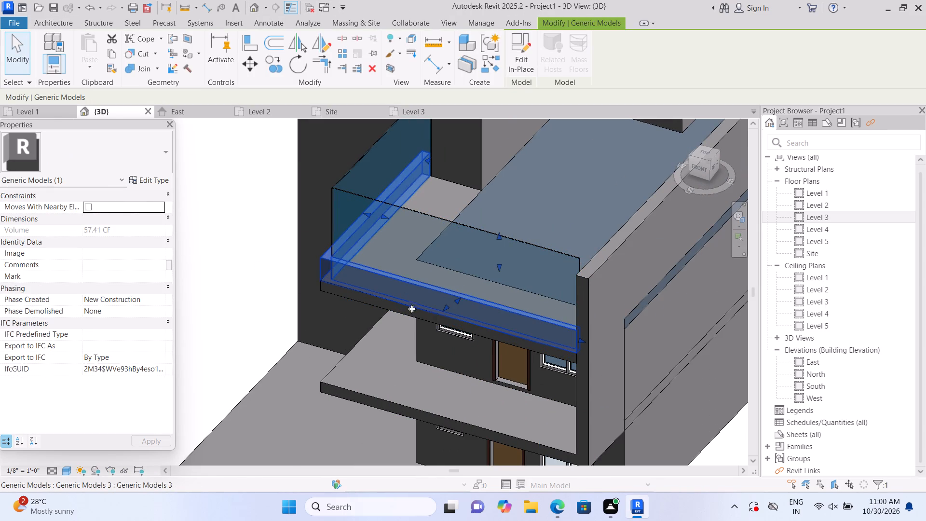
pyautogui.press('Escape')
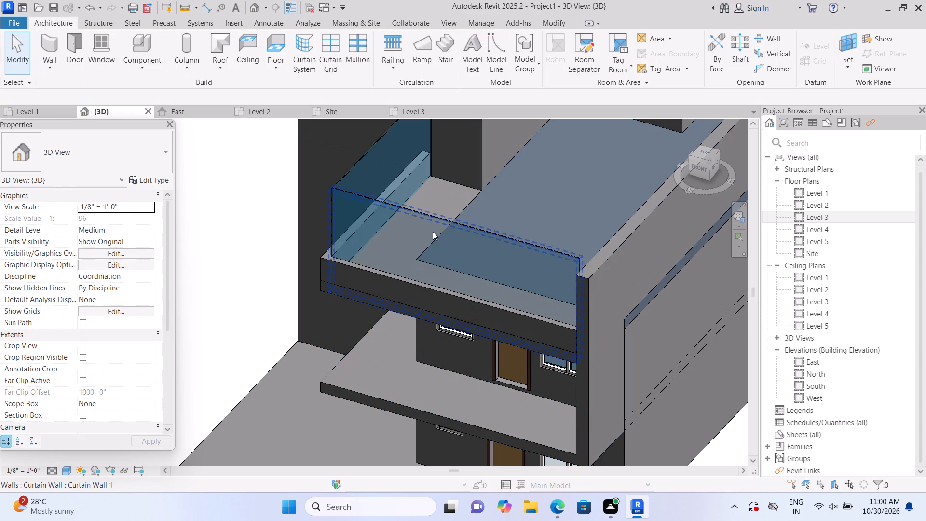
# Reshape the front curtain wall on the upper canopy to a base offset of about 1' 9 7/8" and a height of about 6' 3 7/8".
pyautogui.click(437, 228)
pyautogui.scroll(1, 458, 295)
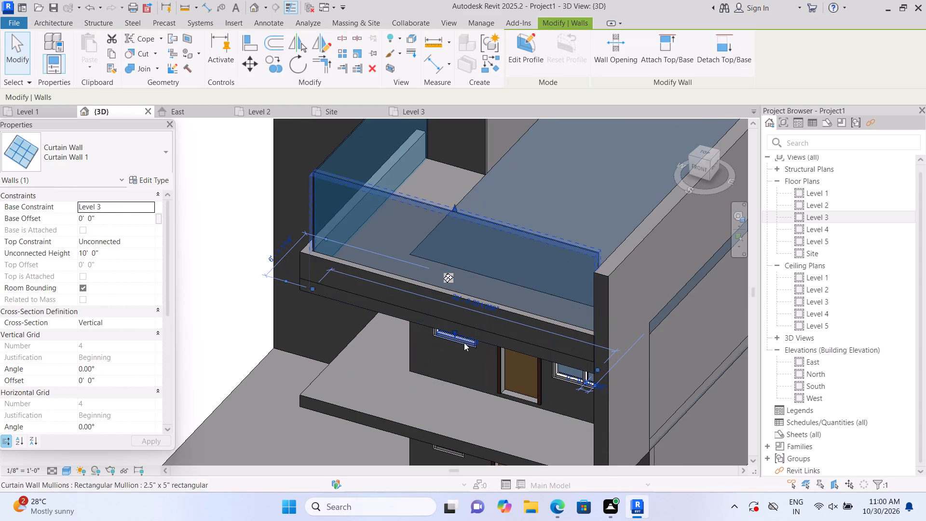
pyautogui.moveTo(453, 332); pyautogui.dragTo(458, 310)
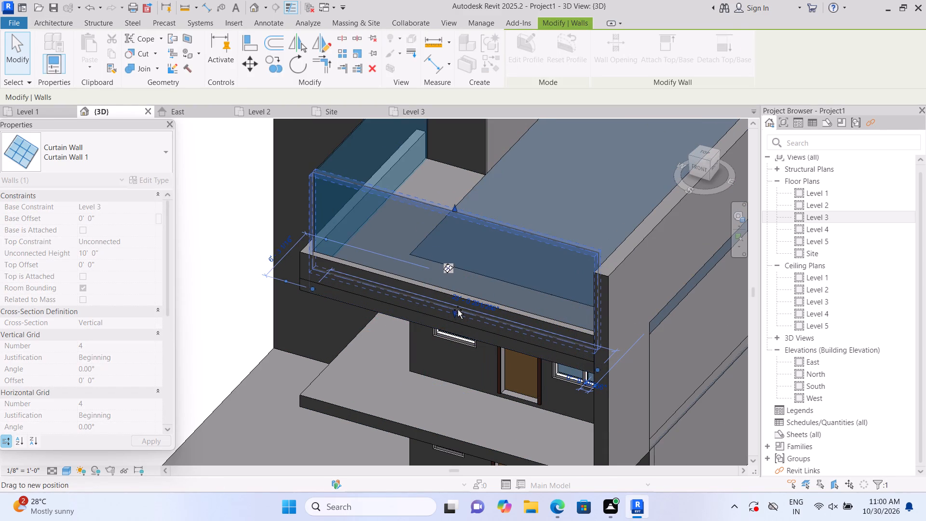
pyautogui.moveTo(458, 310); pyautogui.dragTo(458, 308)
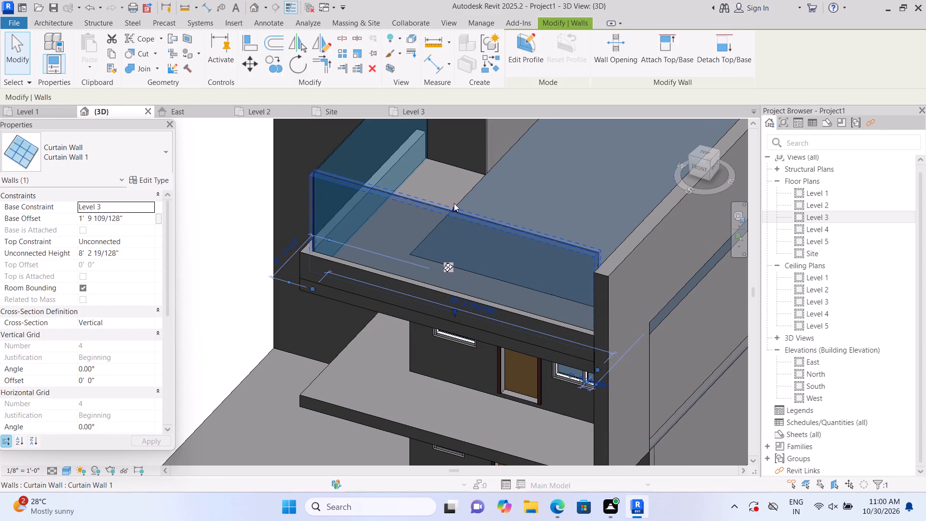
pyautogui.moveTo(455, 206); pyautogui.dragTo(459, 240)
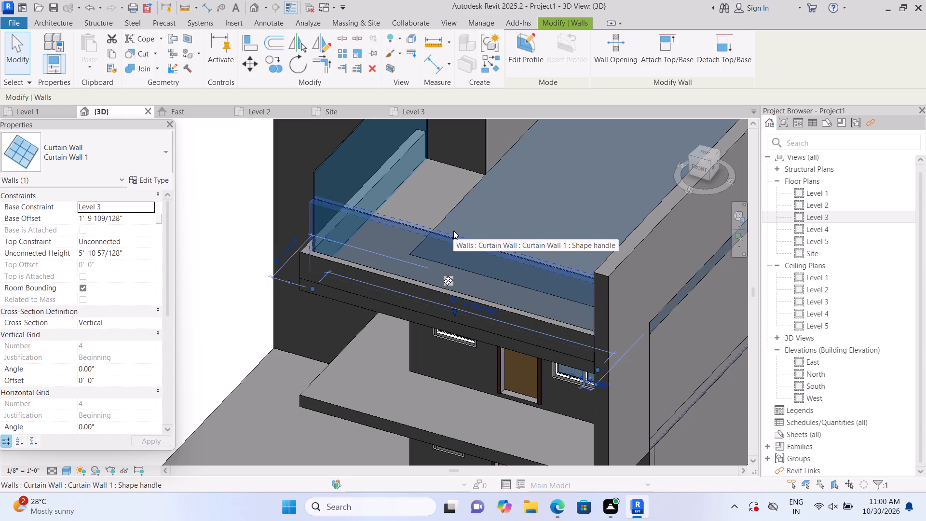
pyautogui.click(454, 236)
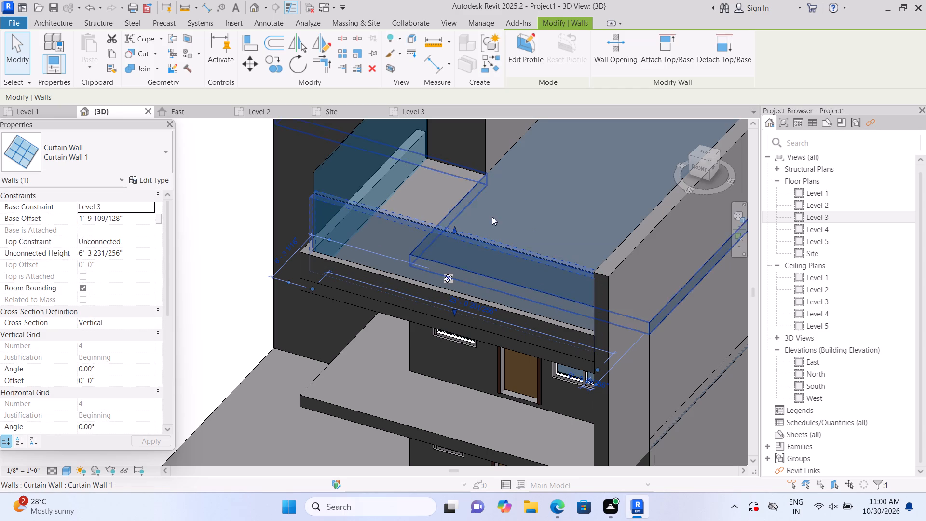
pyautogui.moveTo(196, 231); pyautogui.dragTo(224, 351, button='middle')
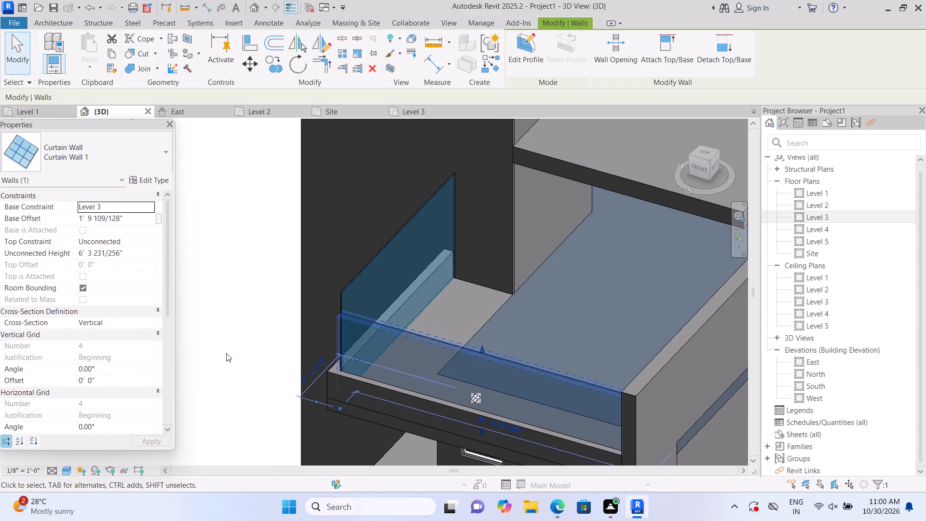
pyautogui.click(226, 354)
# Reshape the side curtain wall on the upper canopy to a base offset of about 1' 11" and a height of about 6' 0 5/8".
pyautogui.scroll(-3, 220, 380)
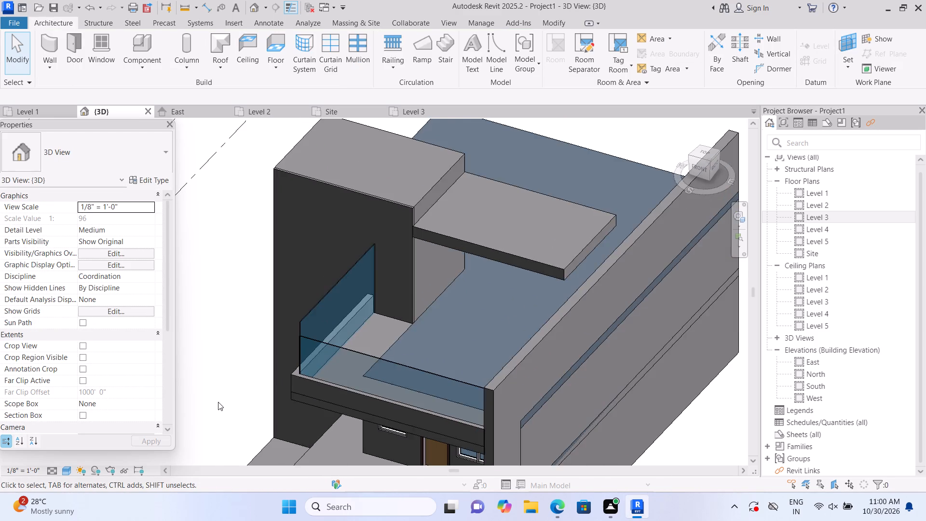
pyautogui.scroll(-4, 218, 402)
pyautogui.moveTo(226, 383); pyautogui.dragTo(305, 283, button='middle')
pyautogui.scroll(1, 226, 383)
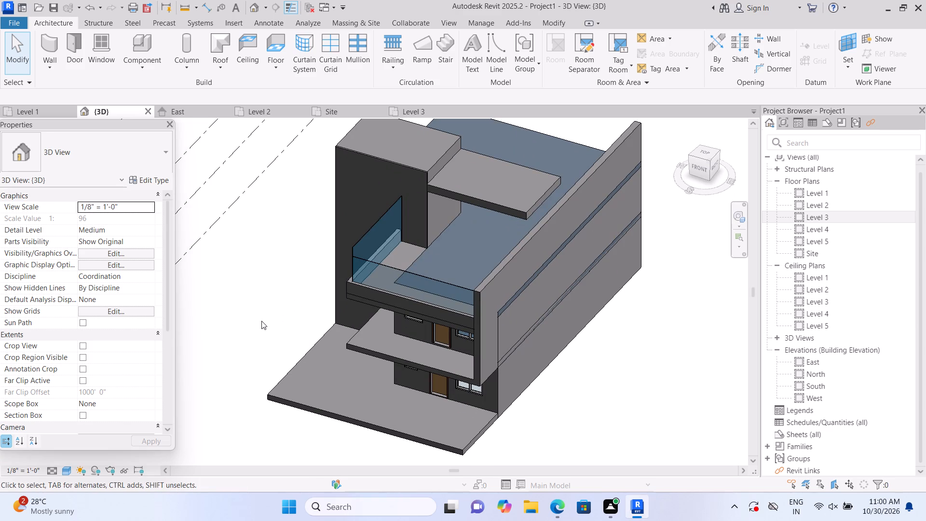
pyautogui.keyDown('shift'); pyautogui.moveTo(245, 337); pyautogui.dragTo(334, 385, button='middle'); pyautogui.keyUp('shift')
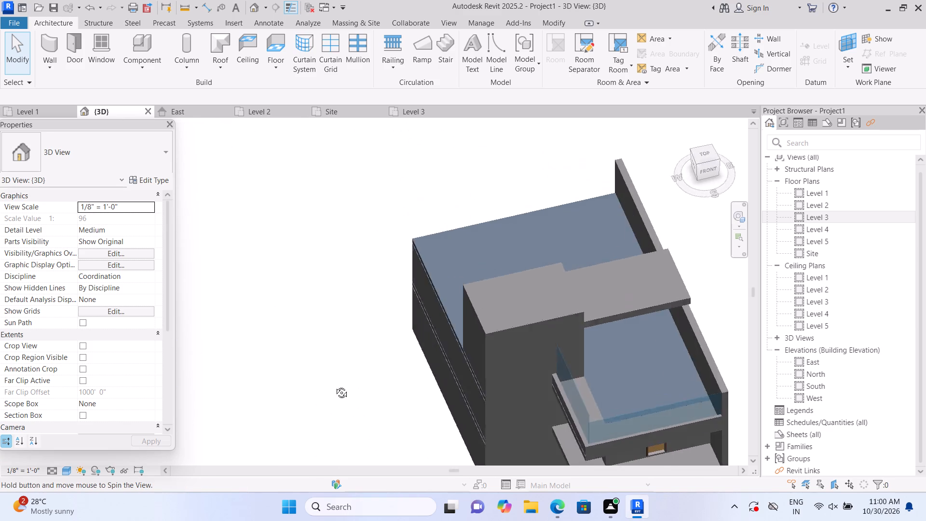
pyautogui.keyDown('shift'); pyautogui.moveTo(334, 385); pyautogui.dragTo(381, 393, button='middle'); pyautogui.keyUp('shift')
pyautogui.moveTo(375, 388); pyautogui.dragTo(155, 328, button='middle')
pyautogui.scroll(1, 157, 327)
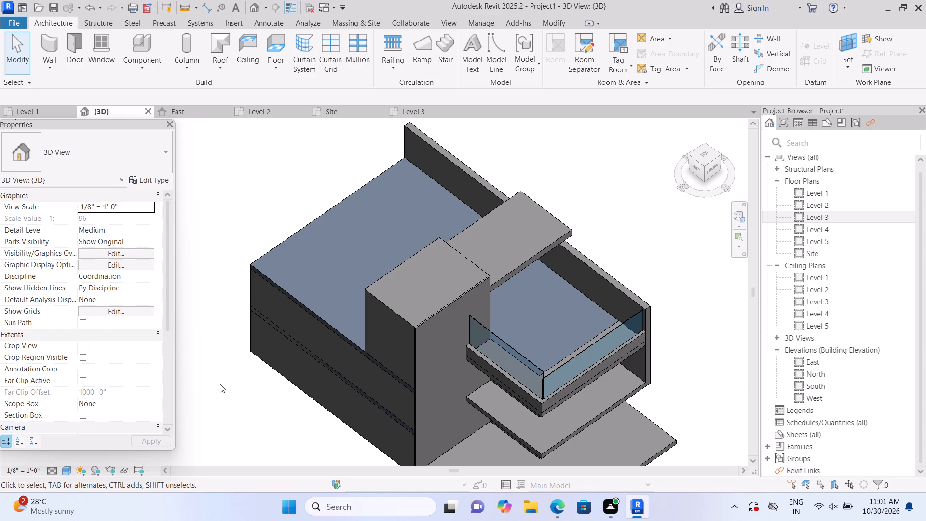
pyautogui.keyDown('shift'); pyautogui.moveTo(220, 384); pyautogui.dragTo(268, 397, button='middle'); pyautogui.keyUp('shift')
pyautogui.moveTo(272, 399); pyautogui.dragTo(231, 383, button='middle')
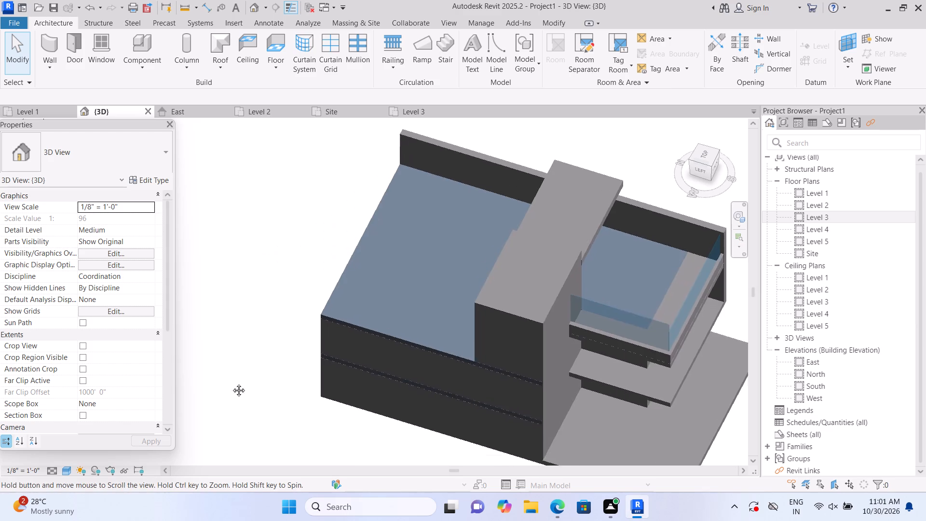
pyautogui.moveTo(231, 383); pyautogui.dragTo(117, 354, button='middle')
pyautogui.scroll(3, 596, 272)
pyautogui.scroll(3, 486, 316)
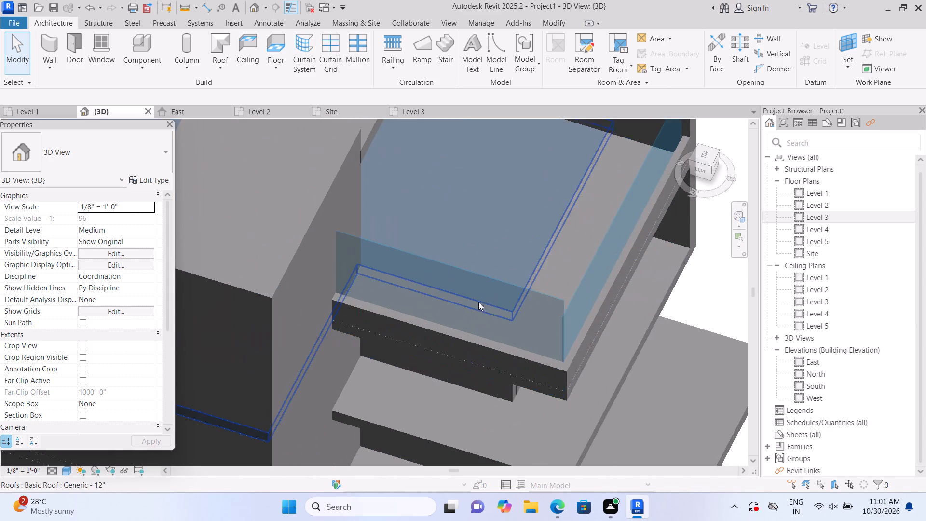
pyautogui.scroll(2, 478, 295)
pyautogui.click(499, 284)
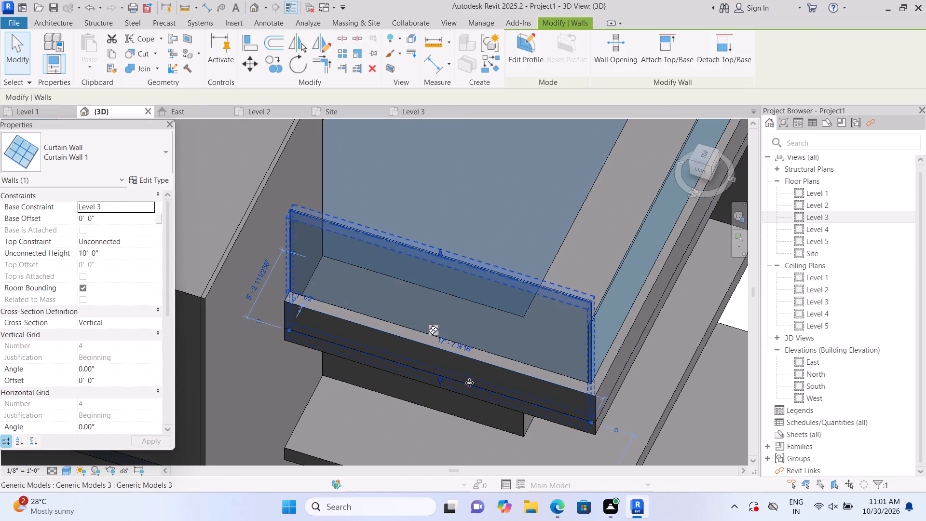
pyautogui.moveTo(440, 380); pyautogui.dragTo(450, 354)
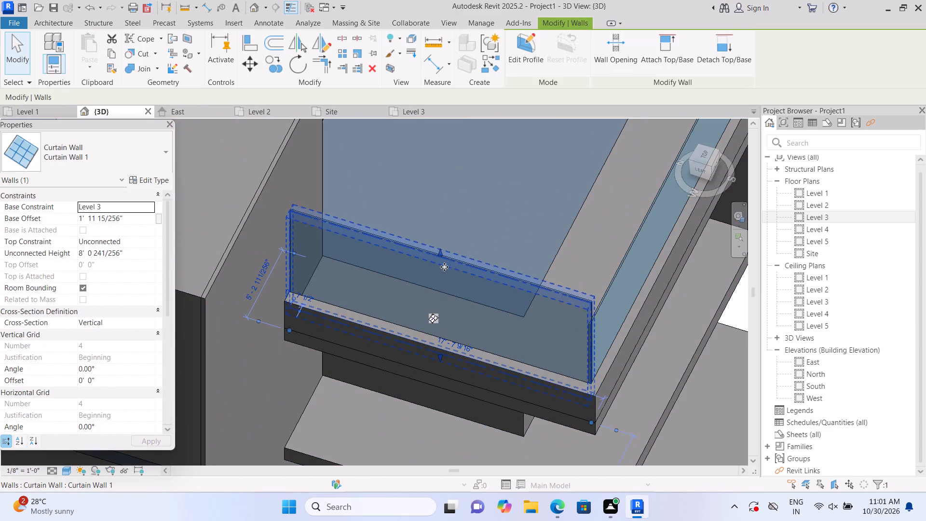
pyautogui.moveTo(439, 248); pyautogui.dragTo(443, 275)
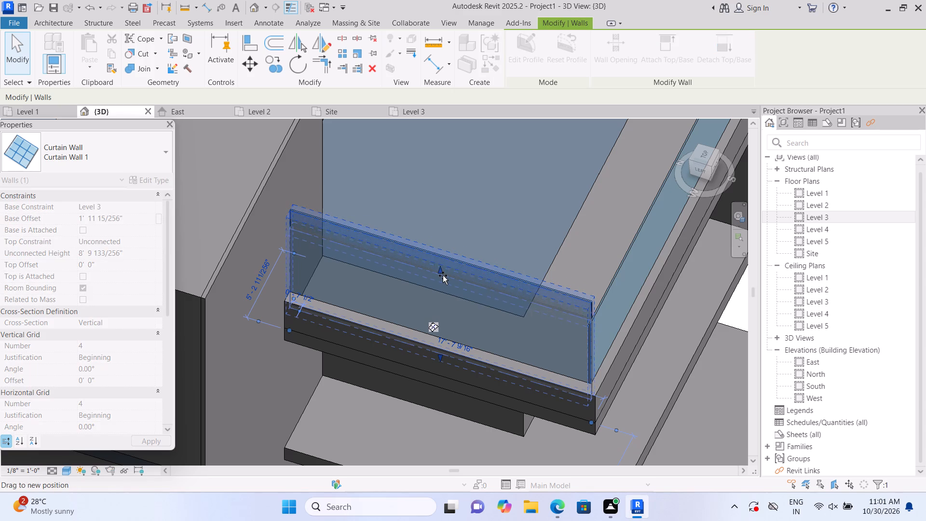
pyautogui.moveTo(443, 275); pyautogui.dragTo(443, 281)
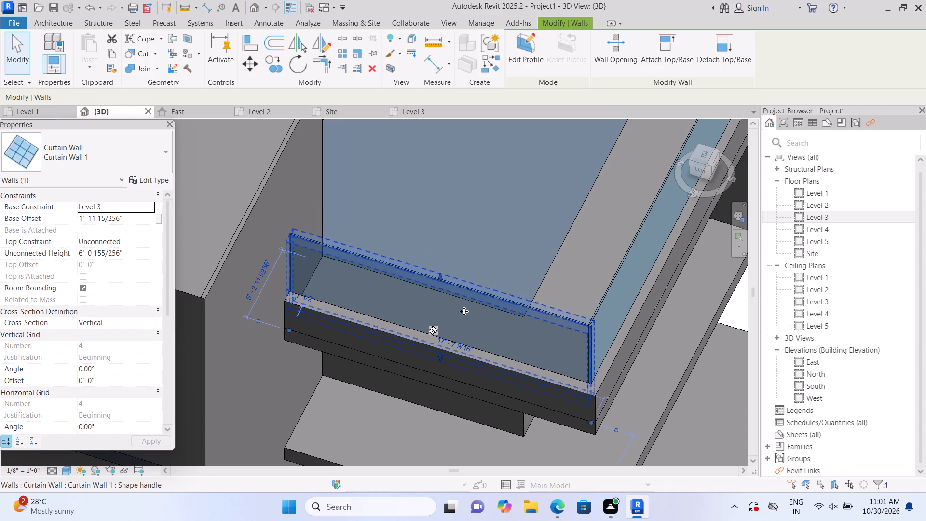
pyautogui.scroll(1, 464, 311)
pyautogui.press('Escape')
pyautogui.press('Escape')
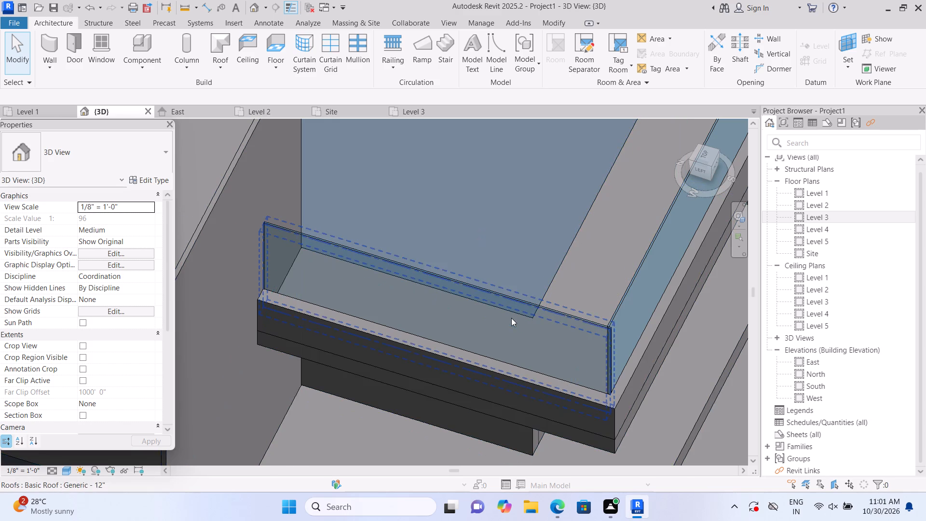
# Fine-tune the side curtain wall's top edge to meet the front curtain wall's top at the corner, at about 6' 1" unconnected height.
pyautogui.scroll(1, 607, 444)
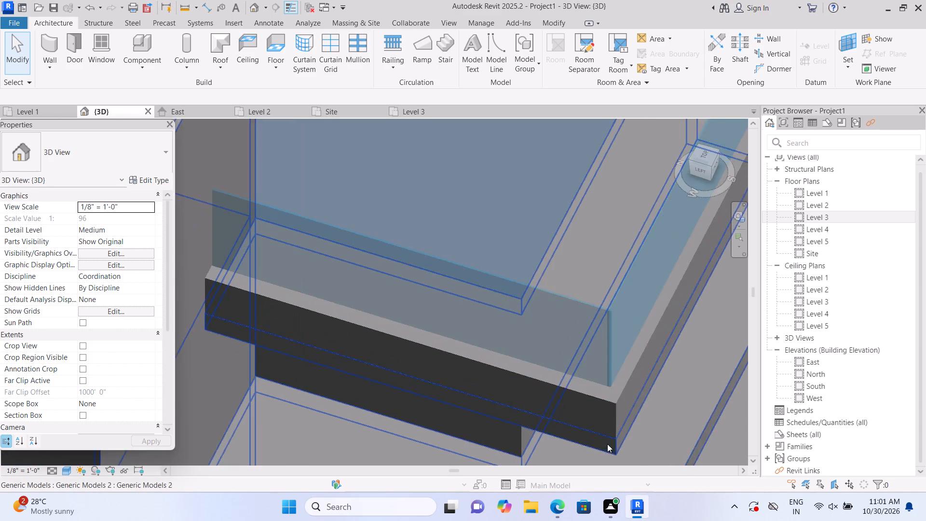
pyautogui.moveTo(607, 444); pyautogui.dragTo(552, 432, button='middle')
pyautogui.click(488, 288)
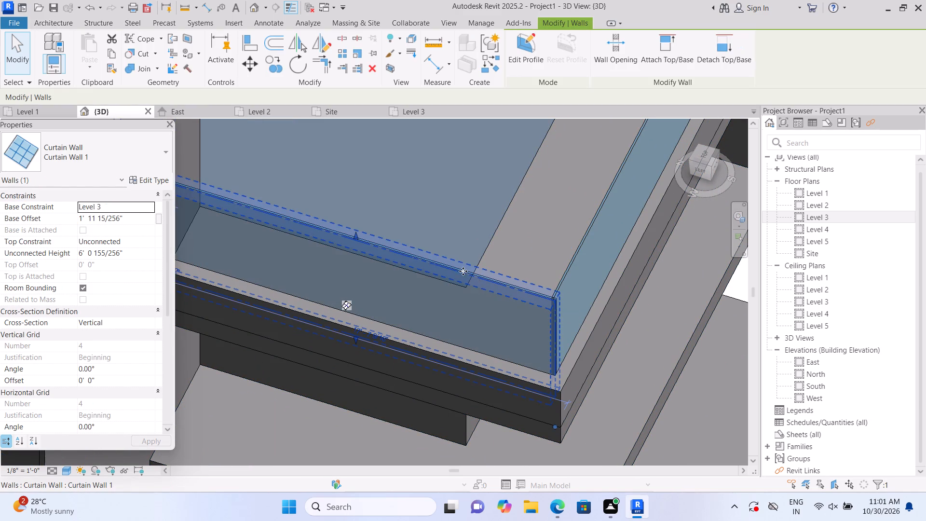
pyautogui.moveTo(354, 234); pyautogui.dragTo(353, 246)
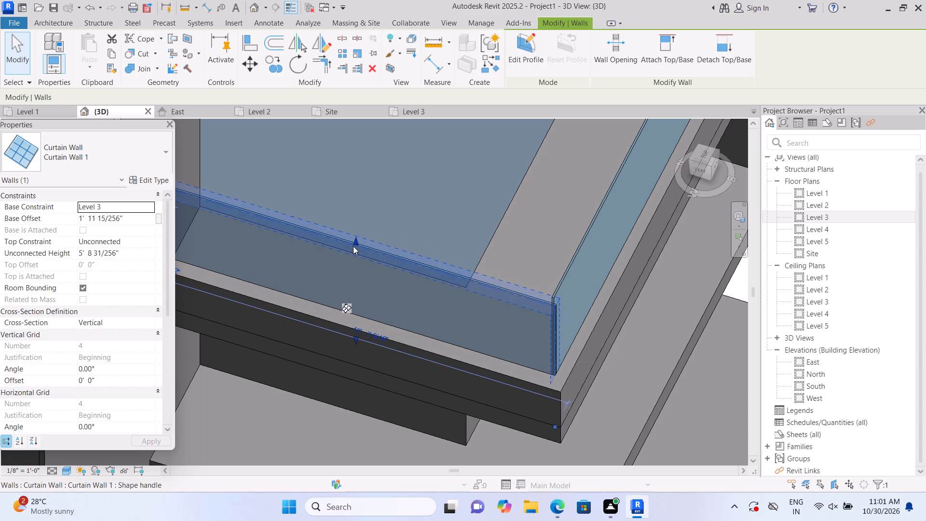
pyautogui.click(354, 240)
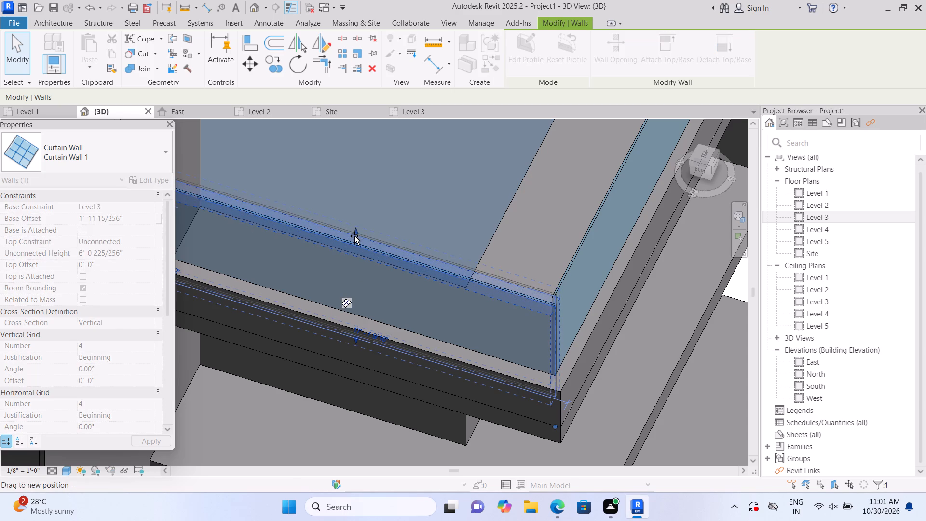
pyautogui.press('Escape')
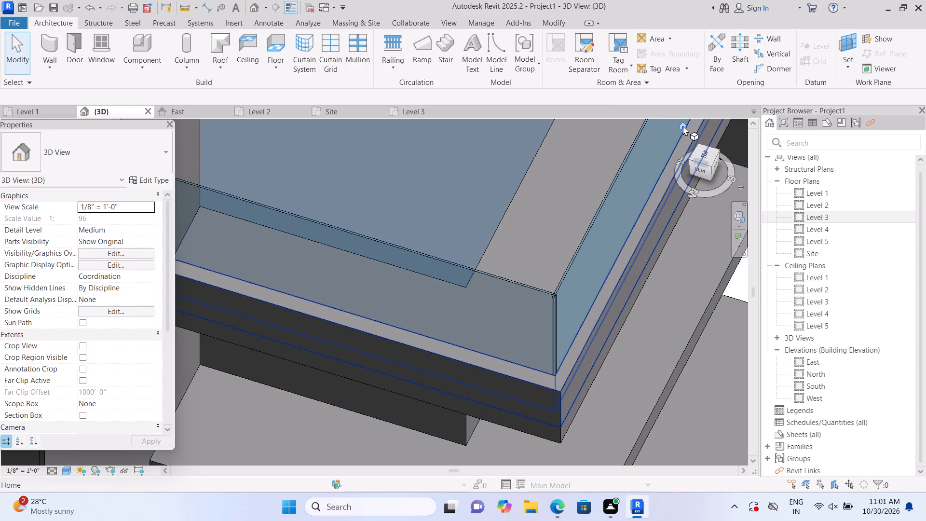
# Return to the home 3D orientation and examine the curtain walls along the upper canopy's parapets.
pyautogui.click(683, 125)
pyautogui.scroll(7, 180, 334)
pyautogui.moveTo(238, 289); pyautogui.dragTo(216, 350, button='middle')
pyautogui.scroll(3, 257, 362)
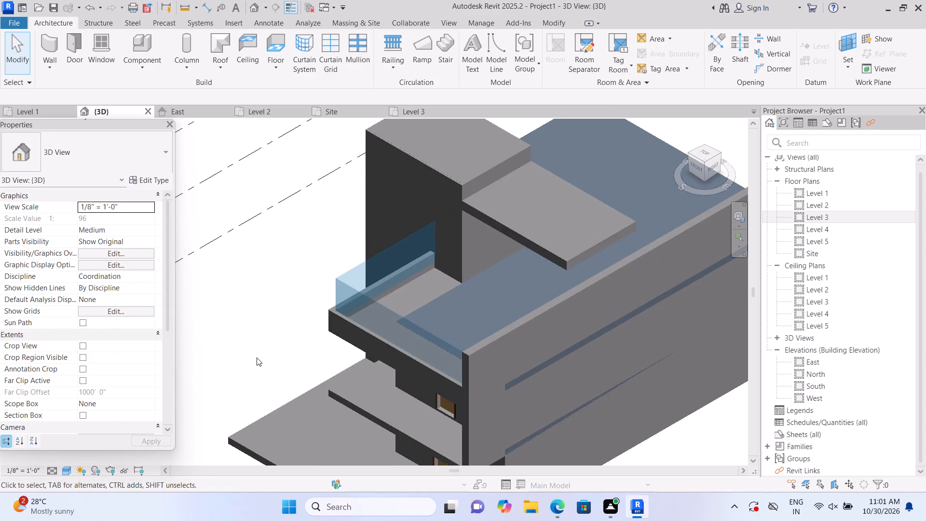
pyautogui.scroll(2, 257, 356)
pyautogui.moveTo(257, 356); pyautogui.dragTo(190, 374, button='middle')
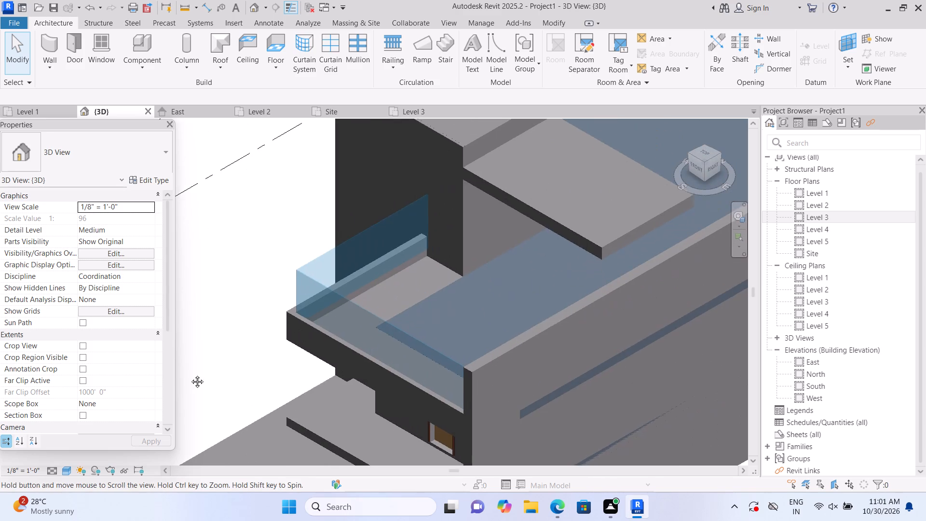
pyautogui.moveTo(190, 374); pyautogui.dragTo(162, 381, button='middle')
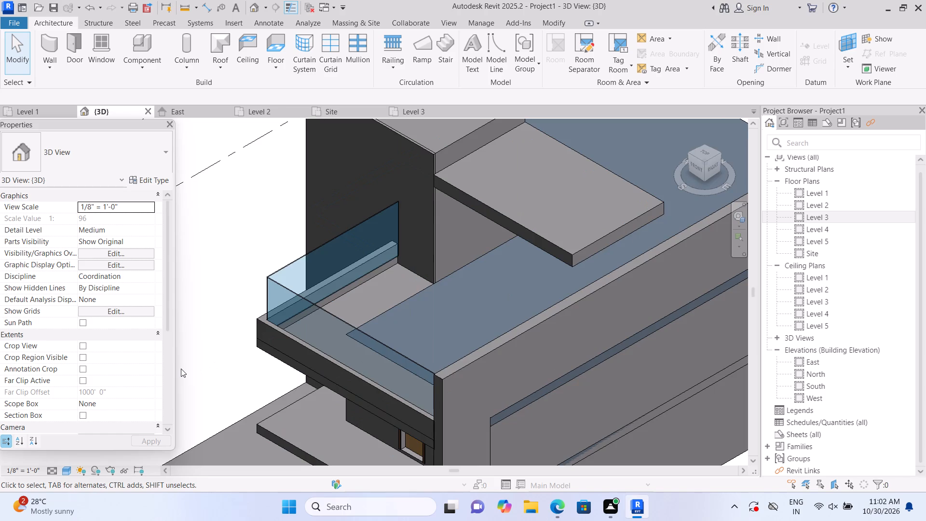
pyautogui.scroll(-2, 181, 369)
pyautogui.moveTo(183, 369); pyautogui.dragTo(236, 301, button='middle')
pyautogui.scroll(-1, 237, 301)
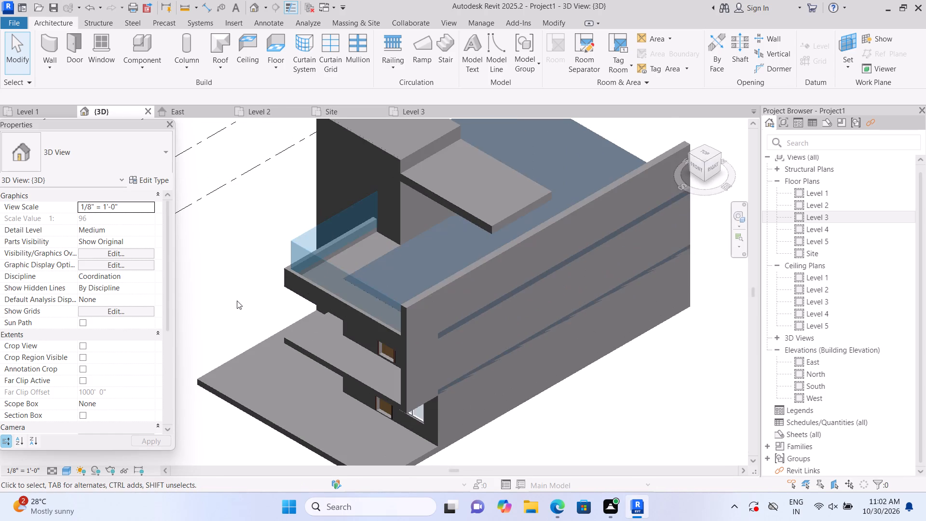
pyautogui.moveTo(237, 305); pyautogui.dragTo(191, 385, button='middle')
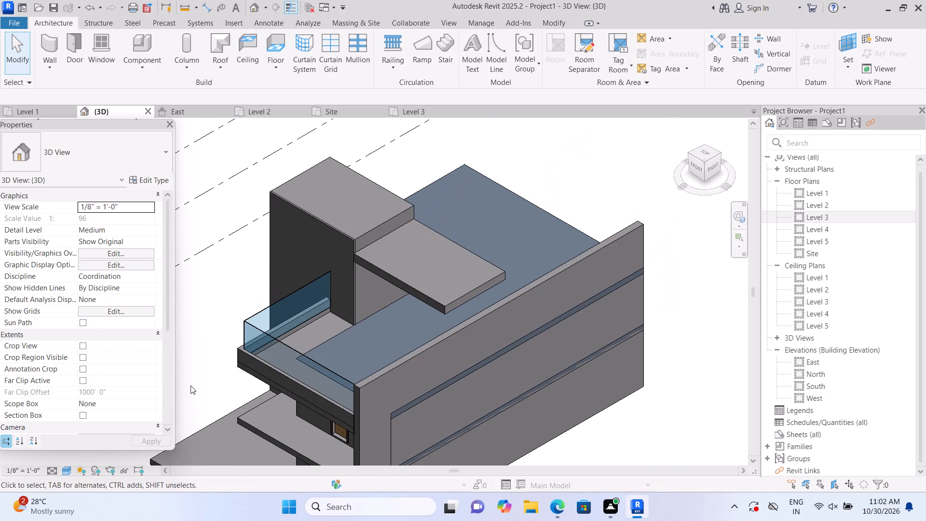
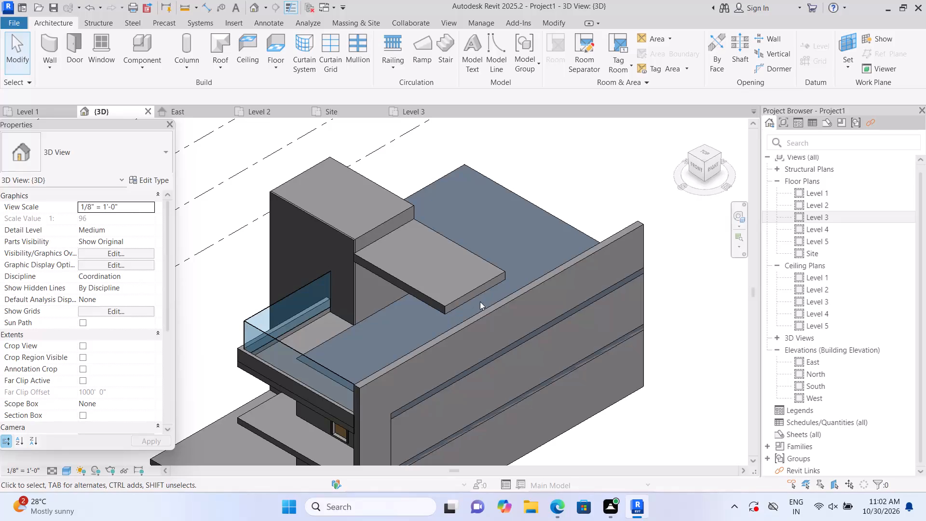
# Stretch the projecting roof slab's free end outward toward the long side parapet wall using its shape handle.
pyautogui.scroll(4, 469, 298)
pyautogui.click(449, 295)
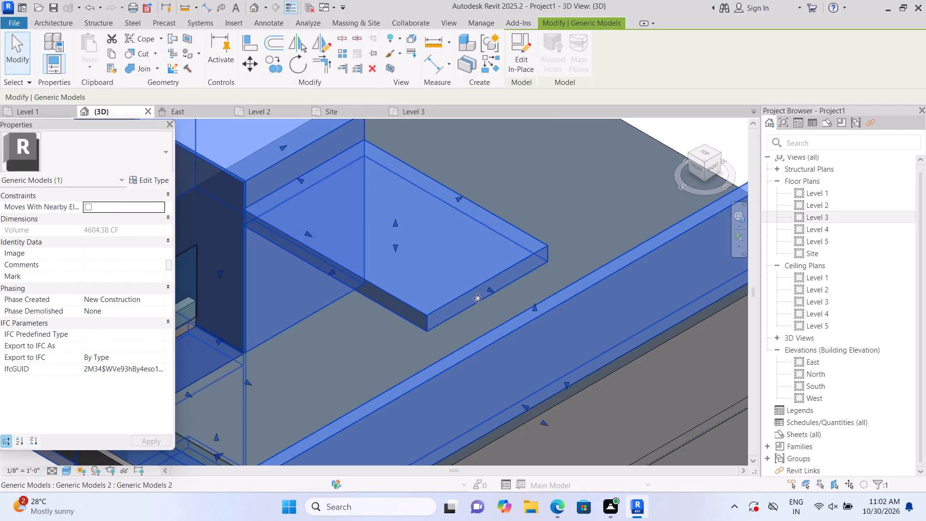
pyautogui.moveTo(490, 289); pyautogui.dragTo(517, 294)
pyautogui.press('Escape')
pyautogui.scroll(-3, 505, 319)
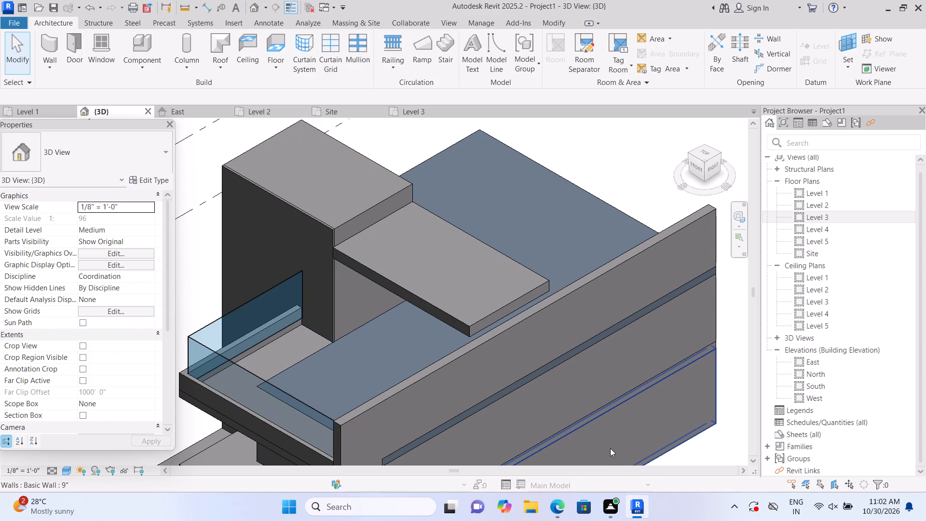
# Shorten the projecting roof slab slightly by pulling its free end back from the long parapet wall.
pyautogui.keyDown('shift'); pyautogui.moveTo(617, 450); pyautogui.dragTo(598, 376, button='middle'); pyautogui.keyUp('shift')
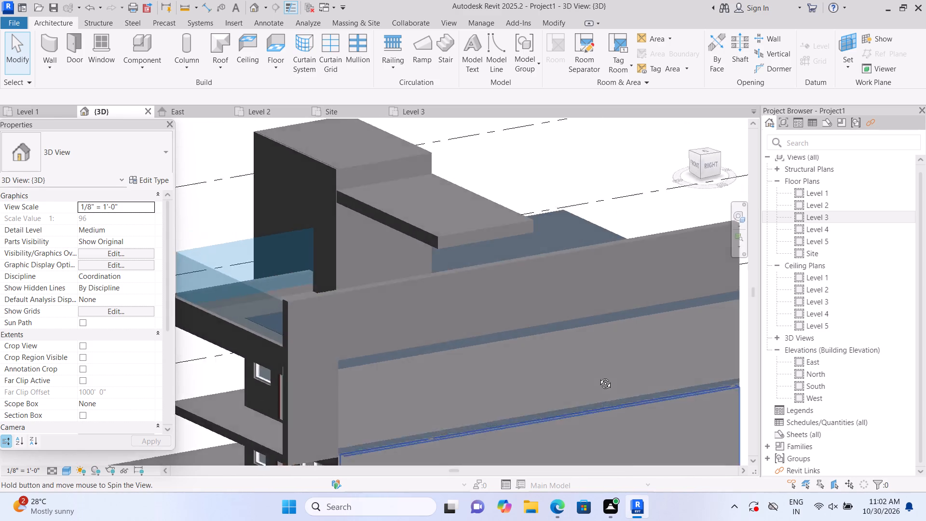
pyautogui.keyDown('shift'); pyautogui.moveTo(598, 376); pyautogui.dragTo(645, 414, button='middle'); pyautogui.keyUp('shift')
pyautogui.click(535, 312)
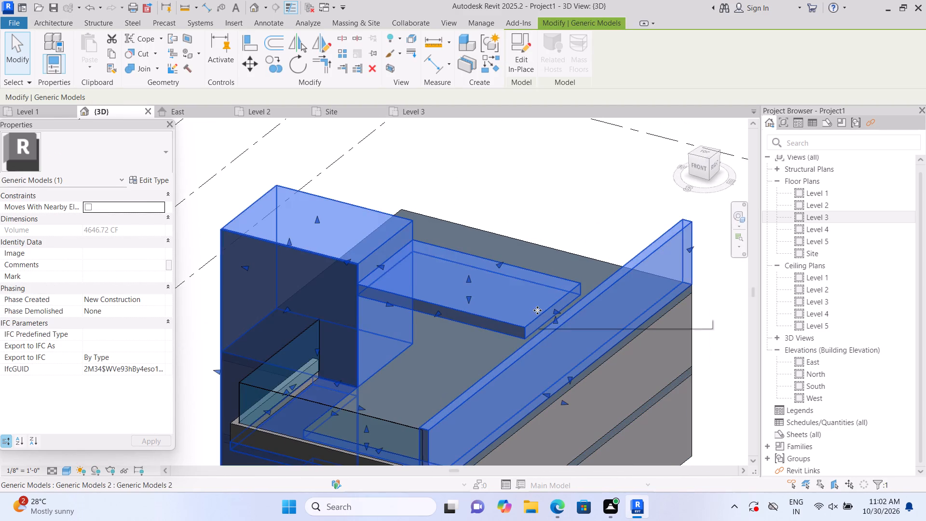
pyautogui.moveTo(558, 312); pyautogui.dragTo(536, 306)
pyautogui.doubleClick(583, 233)
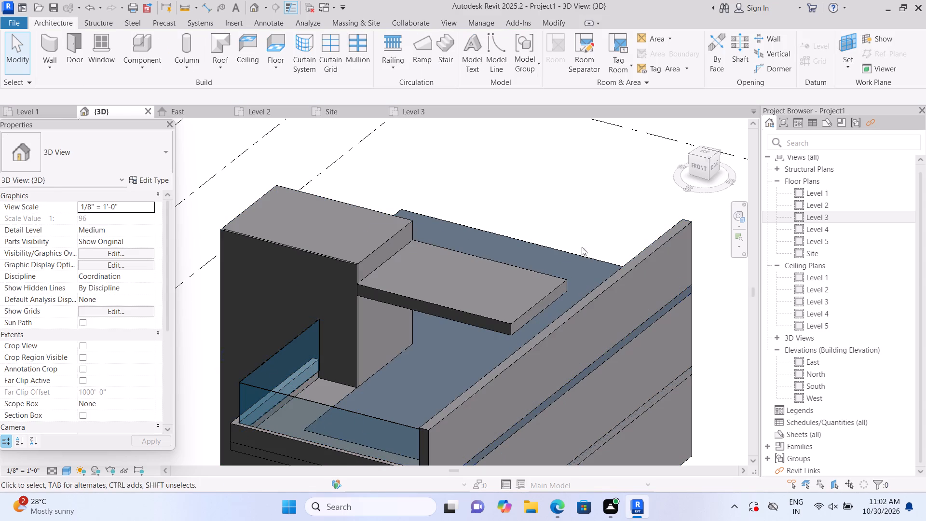
# Edit the roof generic model in place and start a new extrusion, setting its work plane by picking a model face.
pyautogui.doubleClick(567, 306)
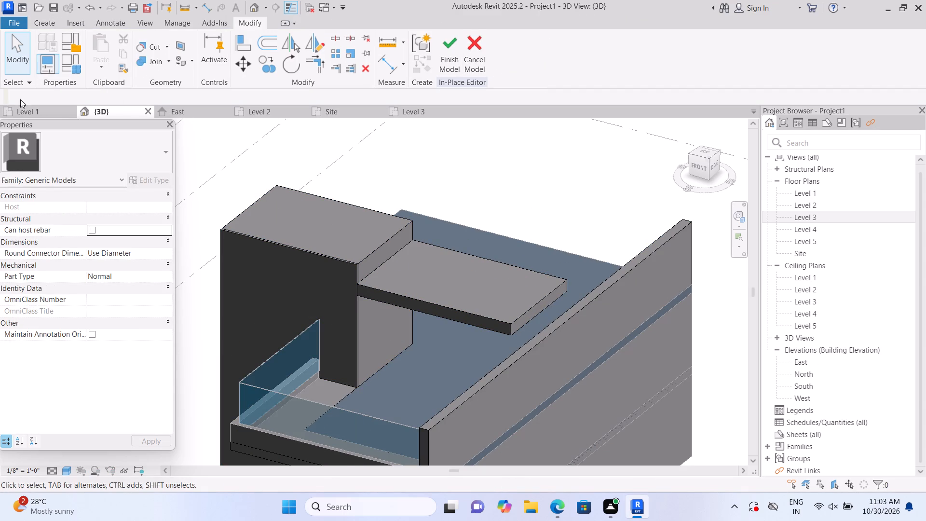
pyautogui.click(49, 27)
pyautogui.click(110, 42)
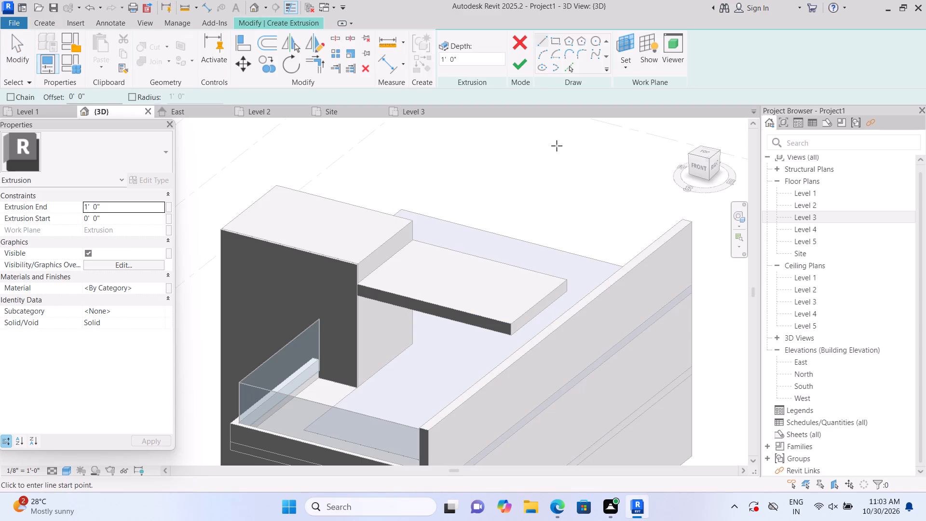
pyautogui.click(627, 69)
pyautogui.click(641, 113)
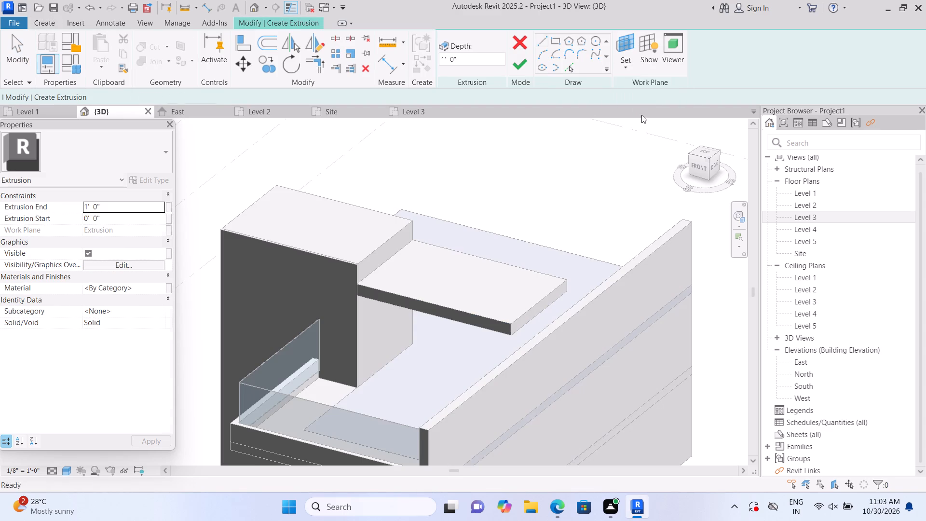
pyautogui.scroll(3, 610, 323)
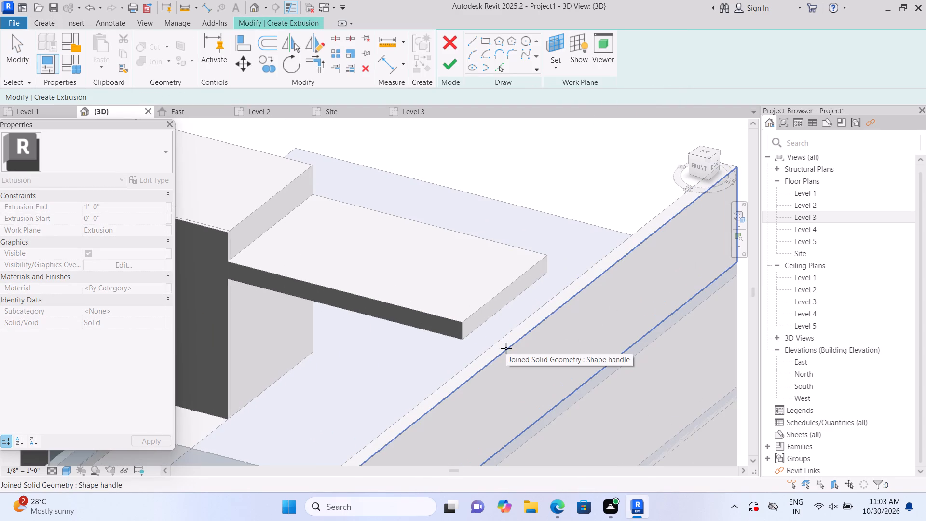
pyautogui.scroll(-3, 506, 348)
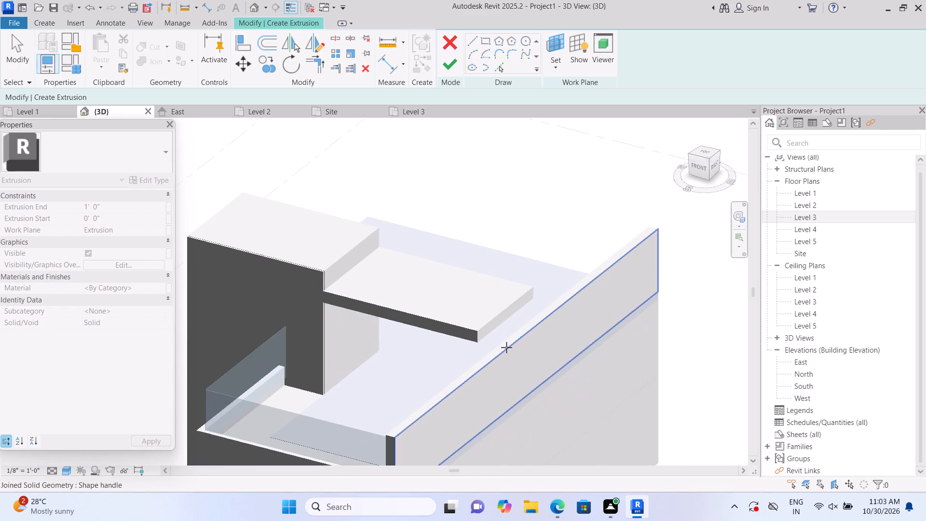
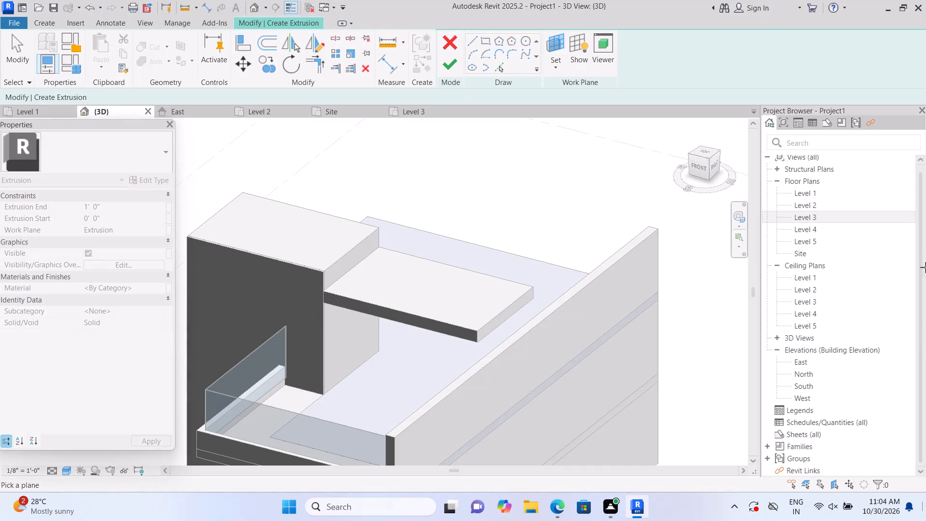
# Examine the projecting roof slab, front terrace and long side parapet wall for a suitable face for the new extrusion's work plane.
pyautogui.scroll(-1, 925, 255)
pyautogui.scroll(-3, 606, 345)
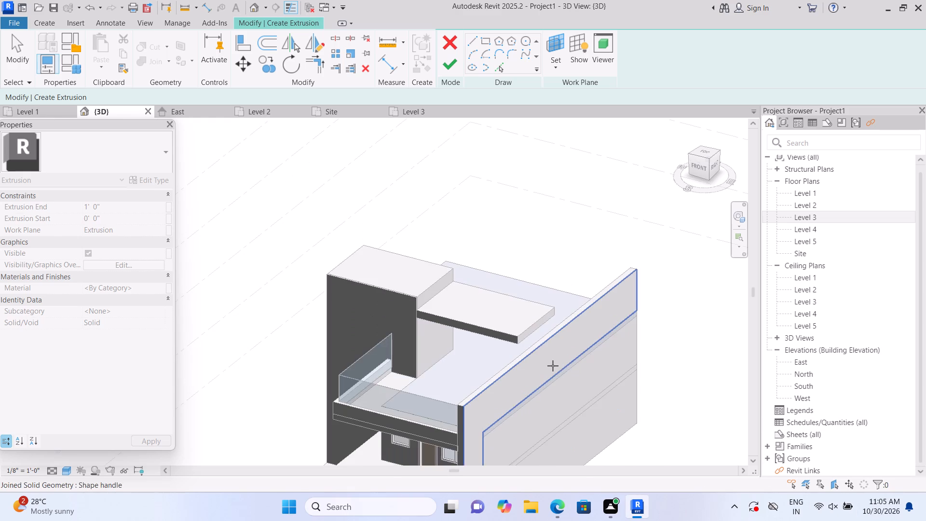
pyautogui.moveTo(554, 367); pyautogui.dragTo(507, 309, button='middle')
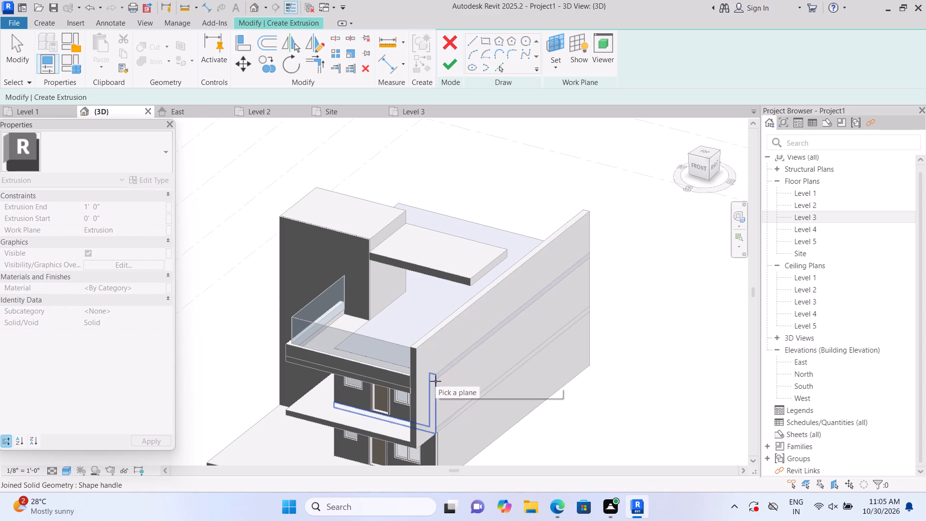
pyautogui.scroll(2, 445, 387)
pyautogui.moveTo(440, 358); pyautogui.dragTo(506, 324, button='middle')
pyautogui.scroll(1, 498, 324)
pyautogui.moveTo(513, 315); pyautogui.dragTo(494, 370, button='middle')
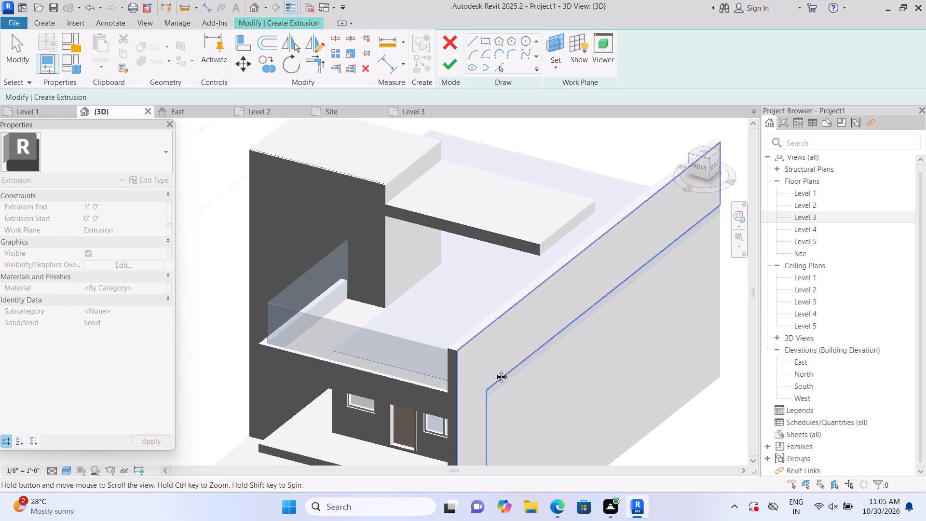
pyautogui.moveTo(494, 370); pyautogui.dragTo(488, 381, button='middle')
pyautogui.moveTo(502, 316); pyautogui.dragTo(504, 333, button='middle')
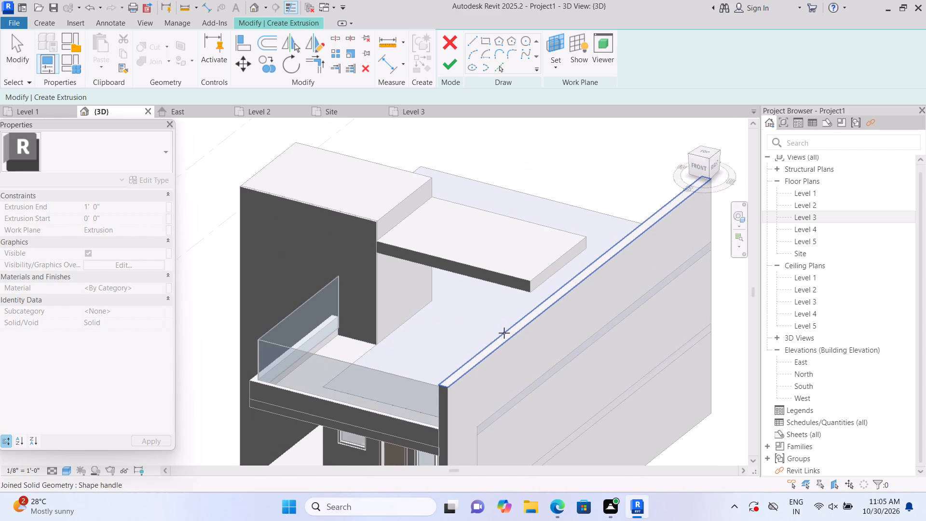
pyautogui.moveTo(509, 349); pyautogui.dragTo(512, 375, button='middle')
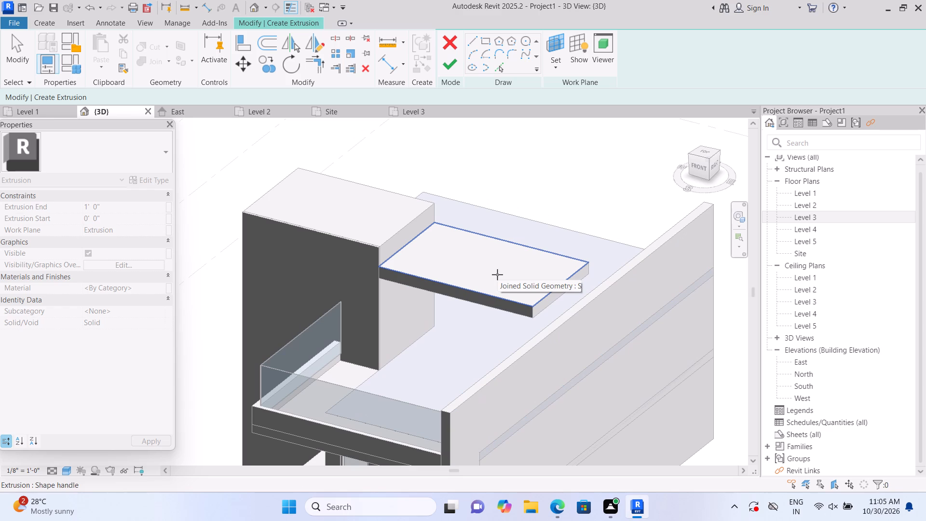
pyautogui.scroll(1, 518, 282)
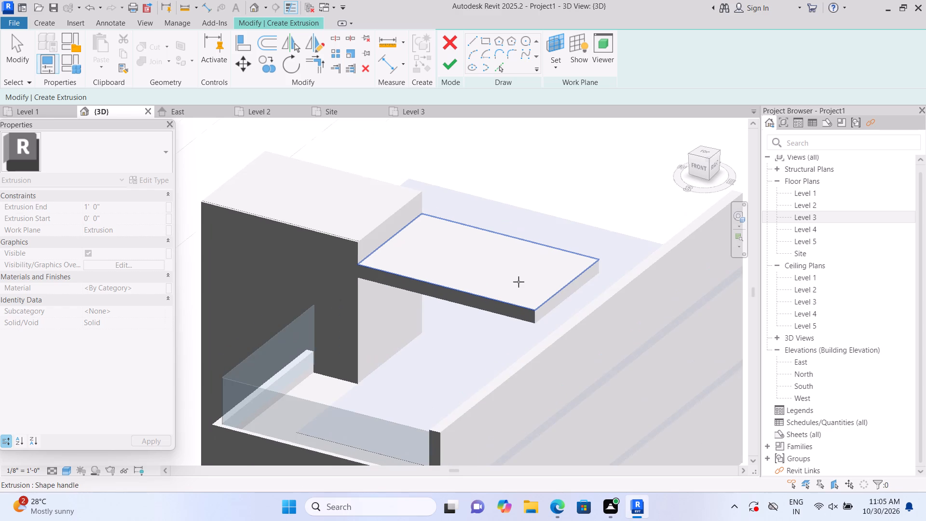
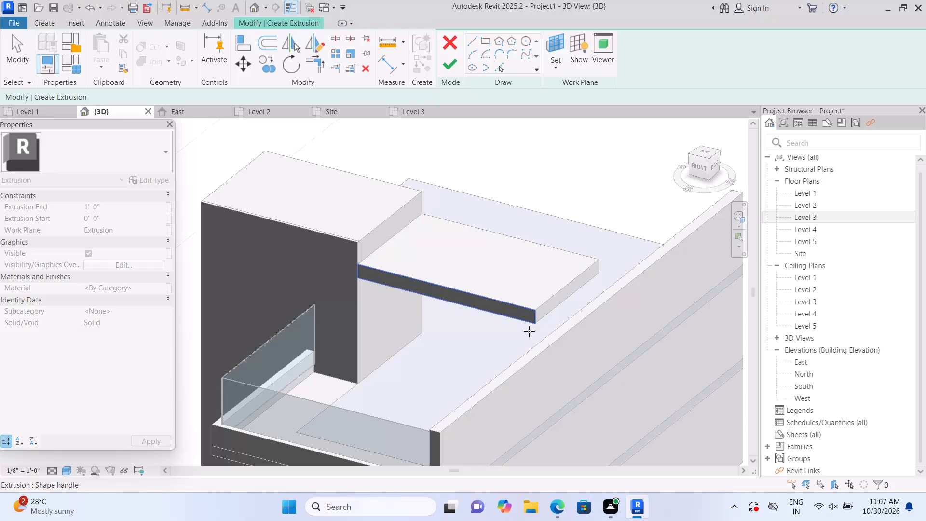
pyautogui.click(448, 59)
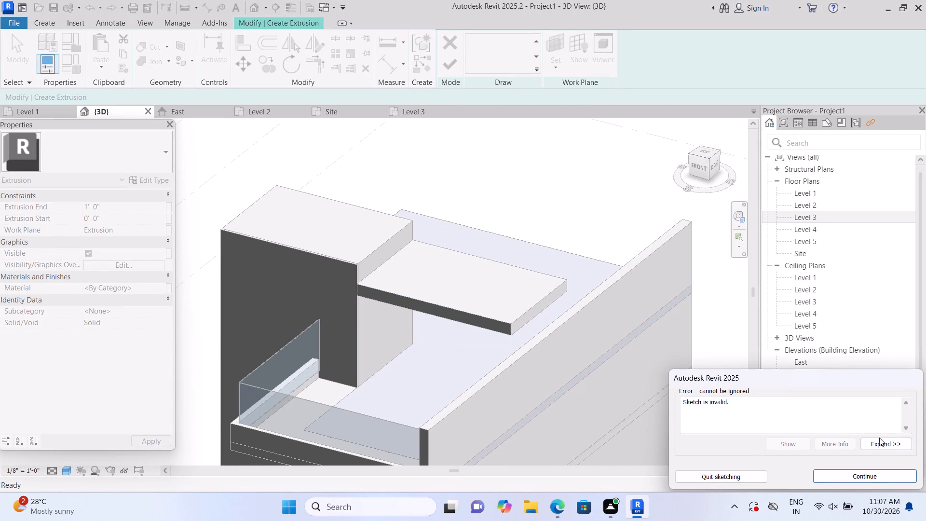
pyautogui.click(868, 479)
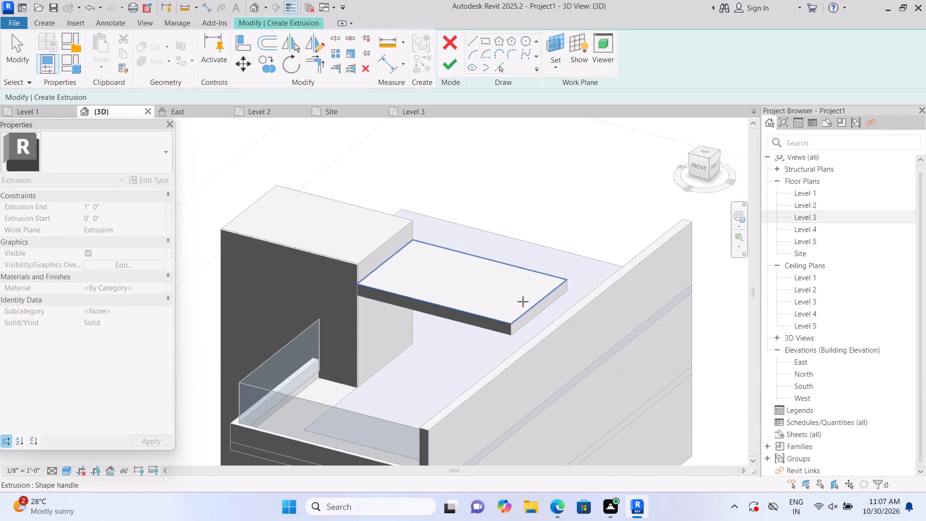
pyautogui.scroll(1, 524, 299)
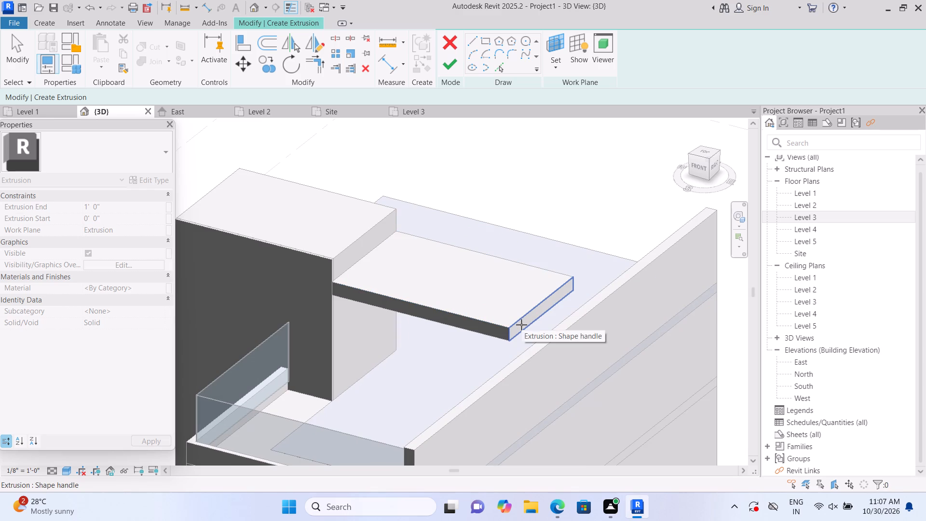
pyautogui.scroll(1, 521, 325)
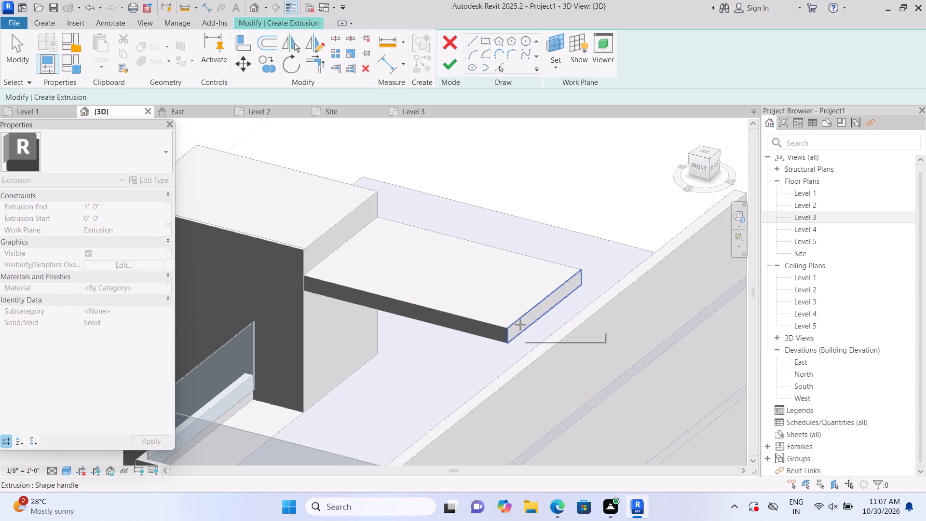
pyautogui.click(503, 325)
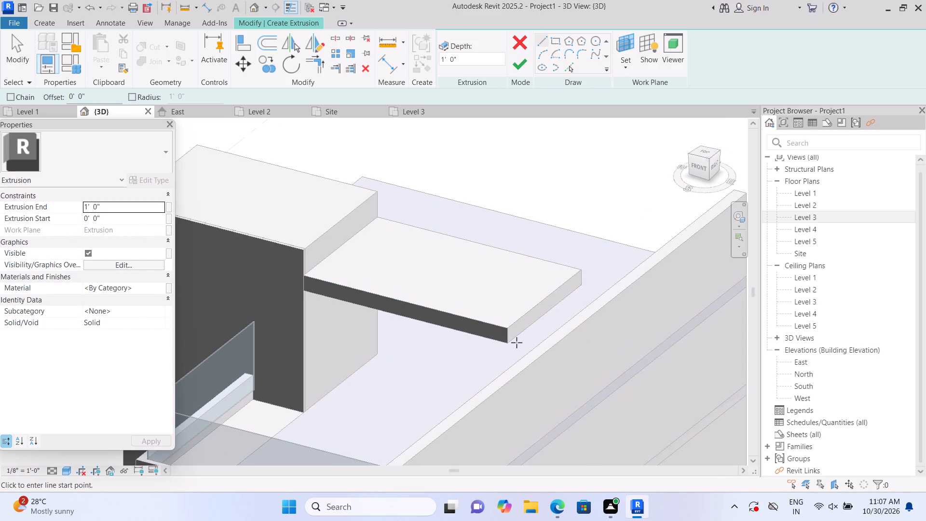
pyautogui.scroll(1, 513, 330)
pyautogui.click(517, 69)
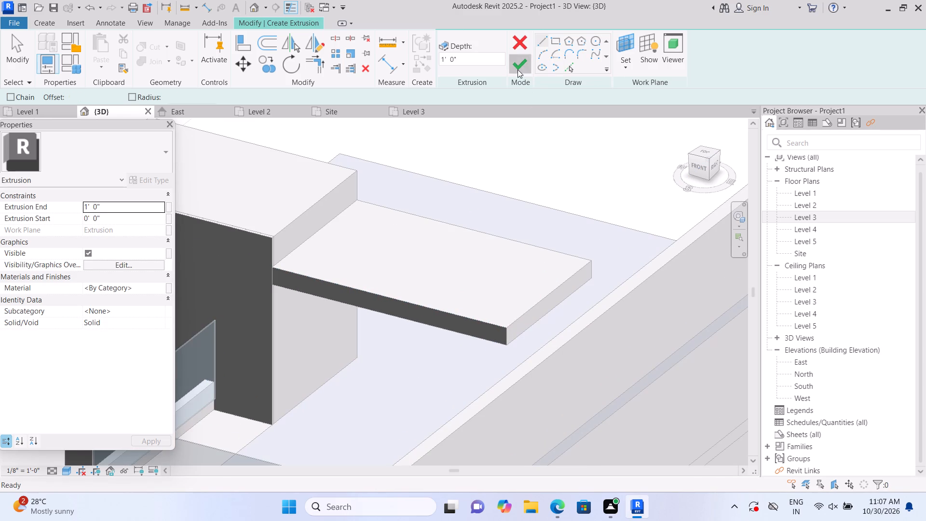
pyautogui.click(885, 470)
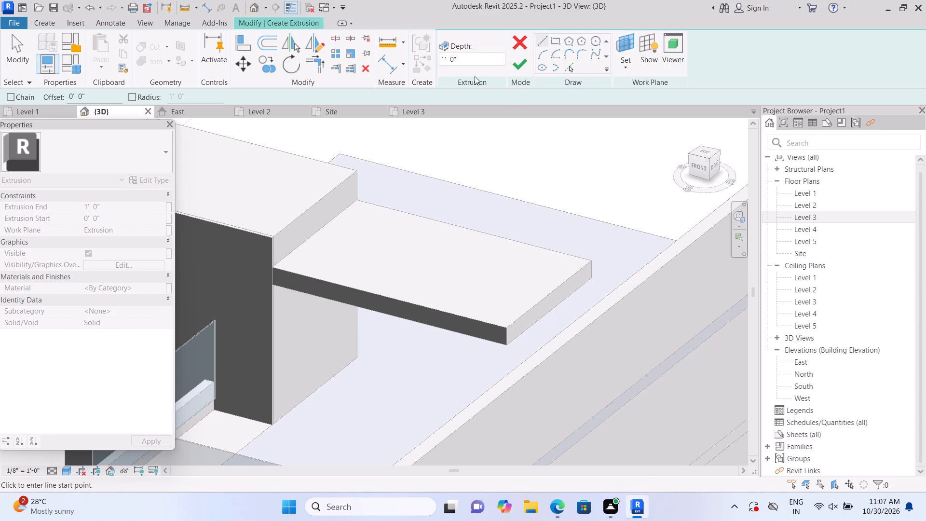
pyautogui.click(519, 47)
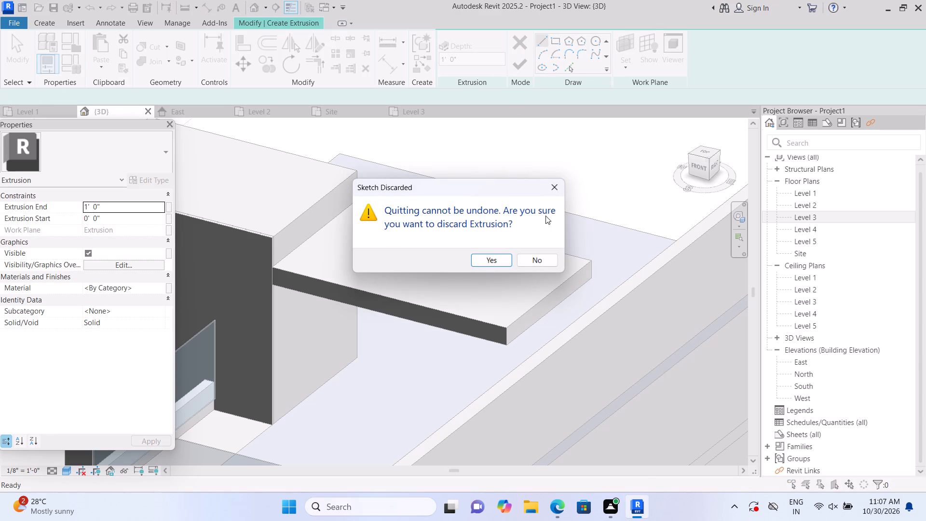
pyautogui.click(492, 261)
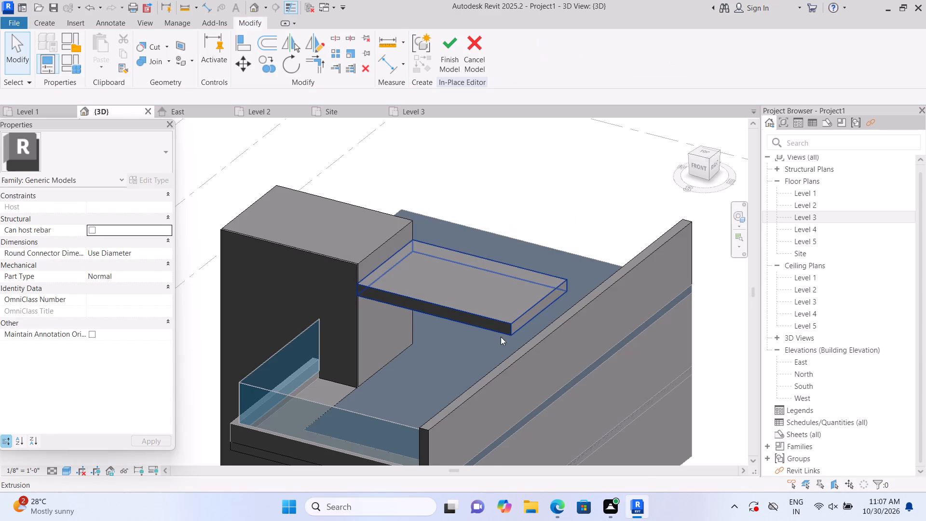
# Delete the projecting roof slab extrusion attached to the rooftop block.
pyautogui.scroll(1, 501, 337)
pyautogui.click(497, 329)
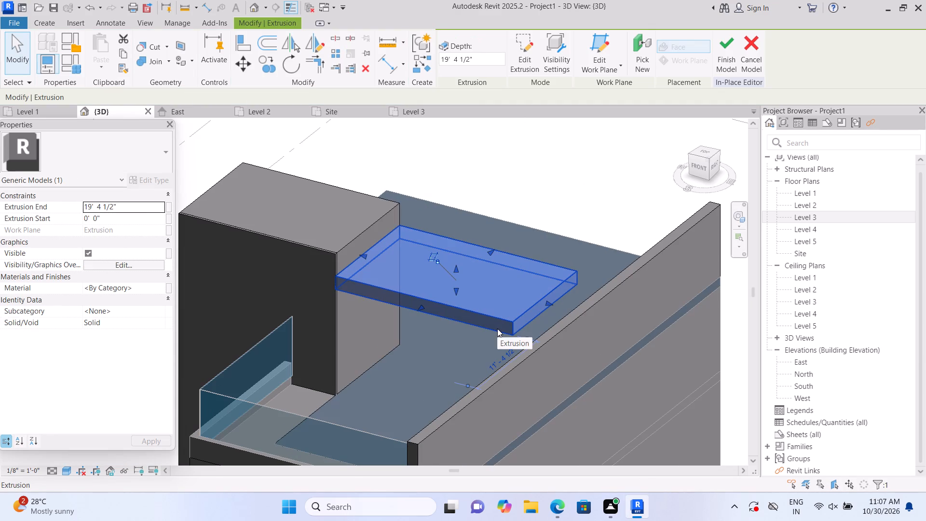
pyautogui.press('Delete')
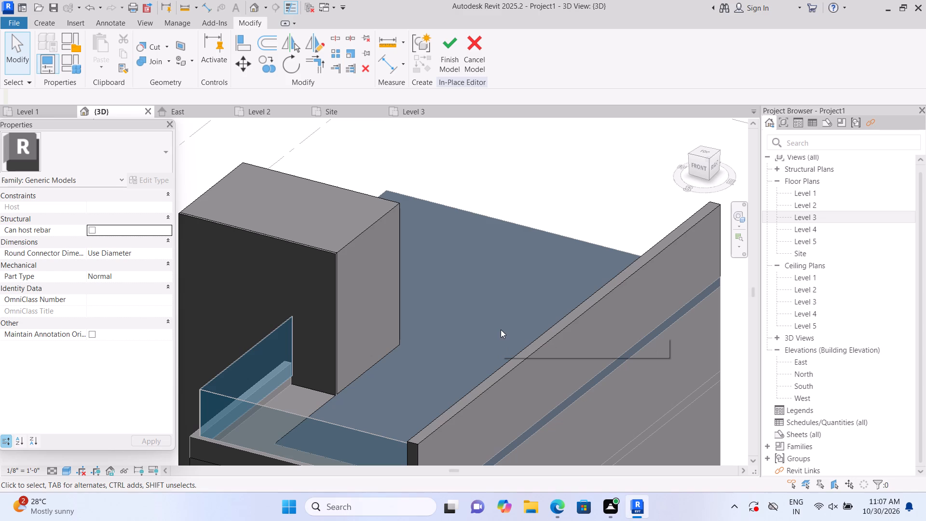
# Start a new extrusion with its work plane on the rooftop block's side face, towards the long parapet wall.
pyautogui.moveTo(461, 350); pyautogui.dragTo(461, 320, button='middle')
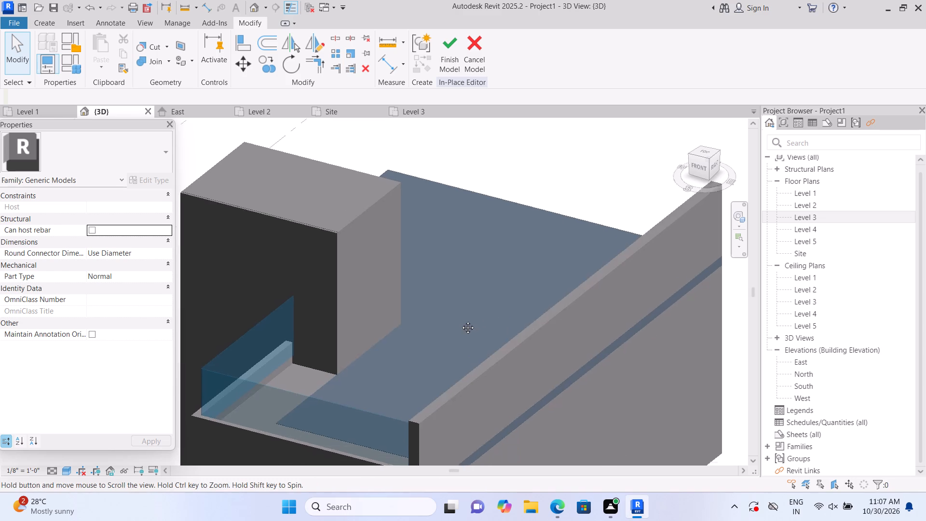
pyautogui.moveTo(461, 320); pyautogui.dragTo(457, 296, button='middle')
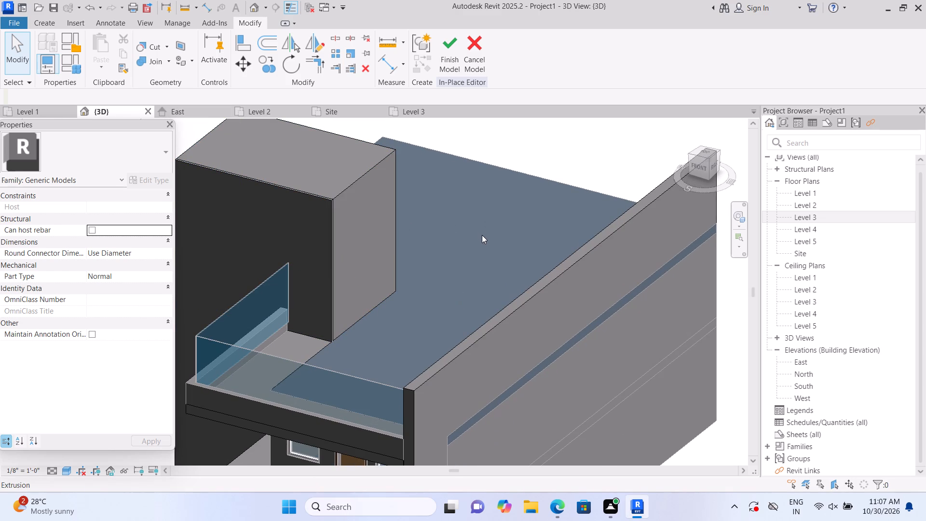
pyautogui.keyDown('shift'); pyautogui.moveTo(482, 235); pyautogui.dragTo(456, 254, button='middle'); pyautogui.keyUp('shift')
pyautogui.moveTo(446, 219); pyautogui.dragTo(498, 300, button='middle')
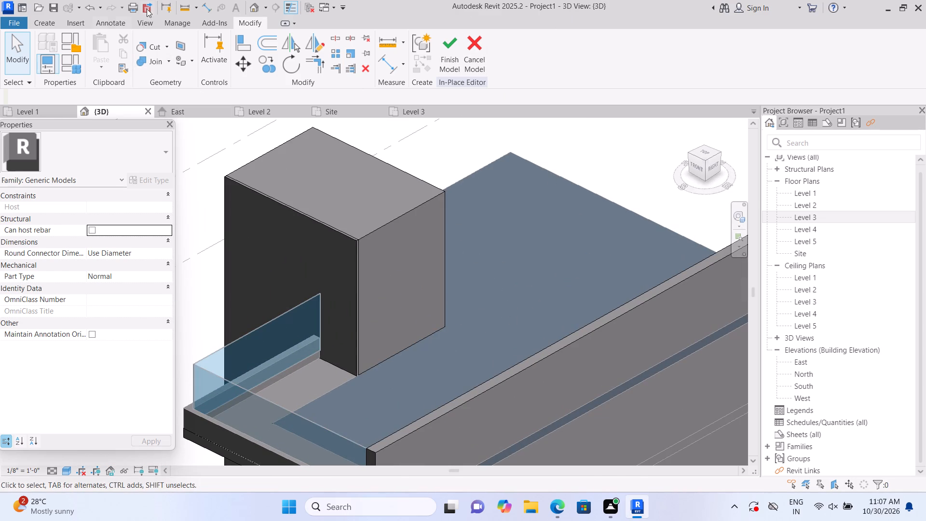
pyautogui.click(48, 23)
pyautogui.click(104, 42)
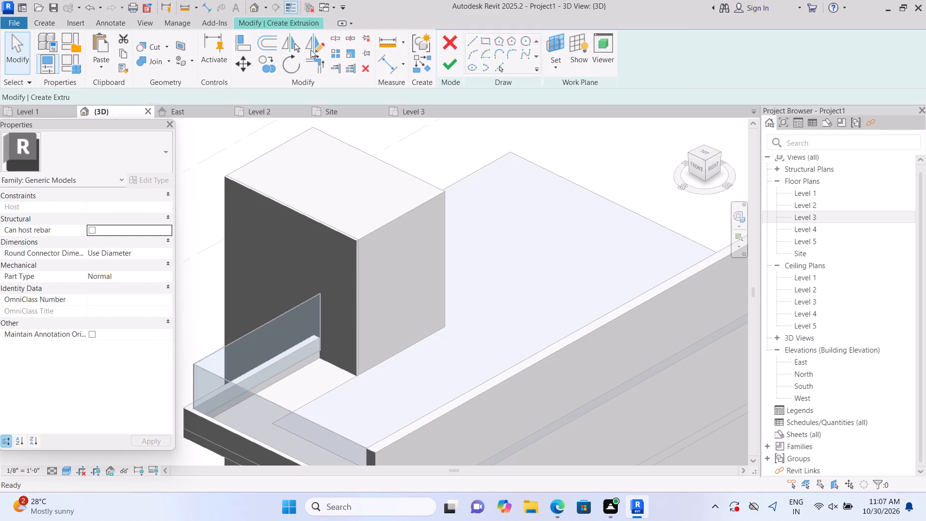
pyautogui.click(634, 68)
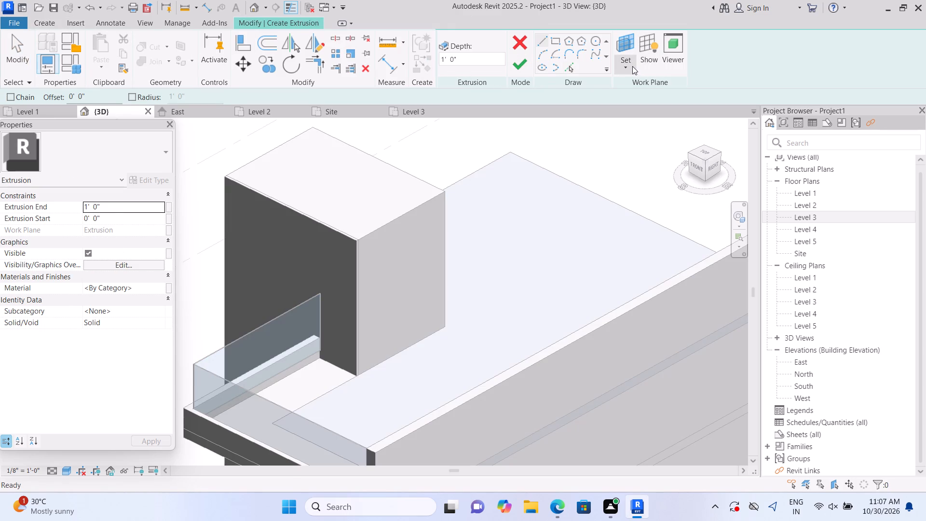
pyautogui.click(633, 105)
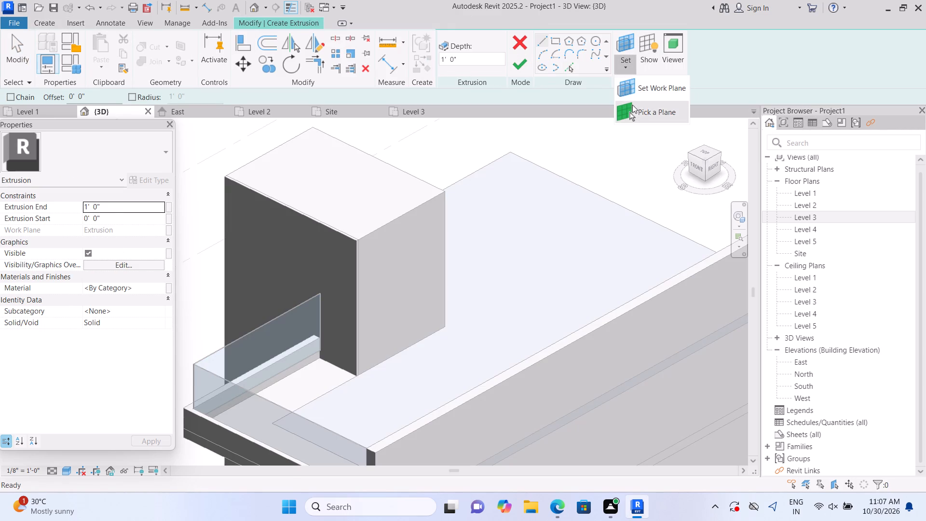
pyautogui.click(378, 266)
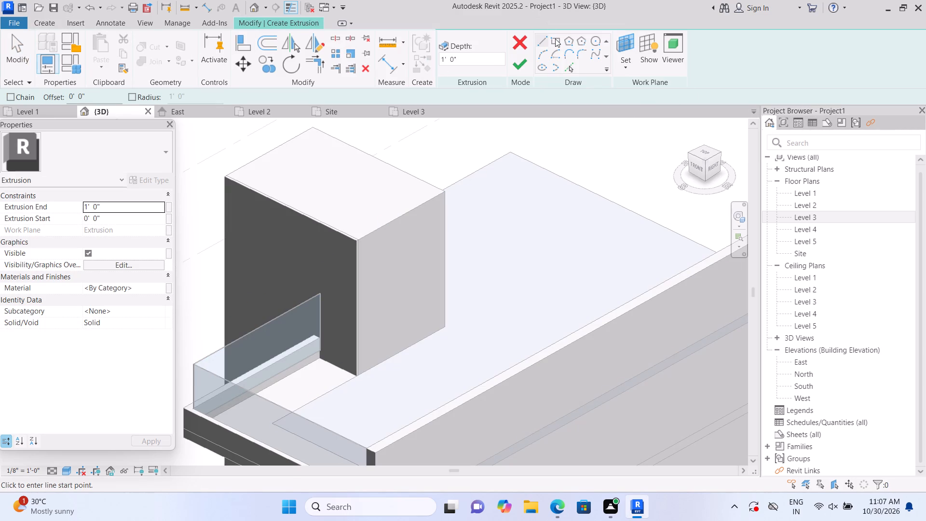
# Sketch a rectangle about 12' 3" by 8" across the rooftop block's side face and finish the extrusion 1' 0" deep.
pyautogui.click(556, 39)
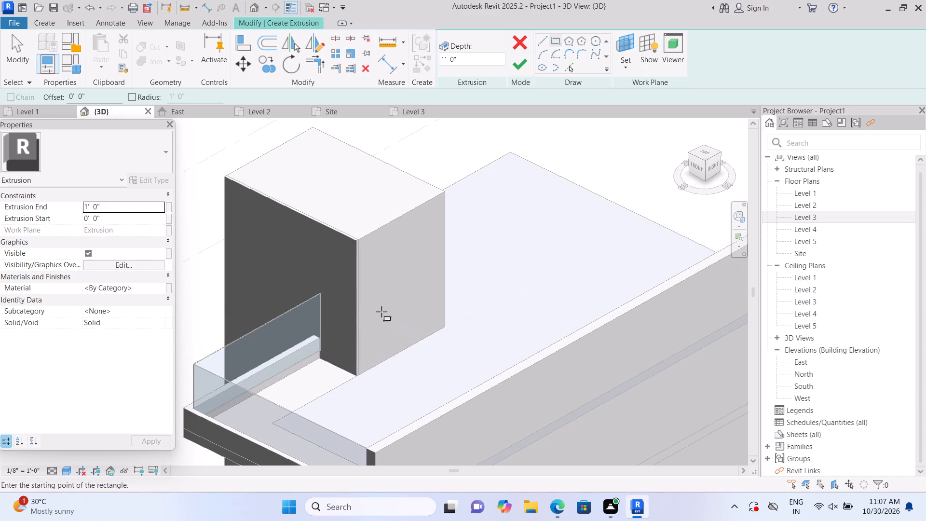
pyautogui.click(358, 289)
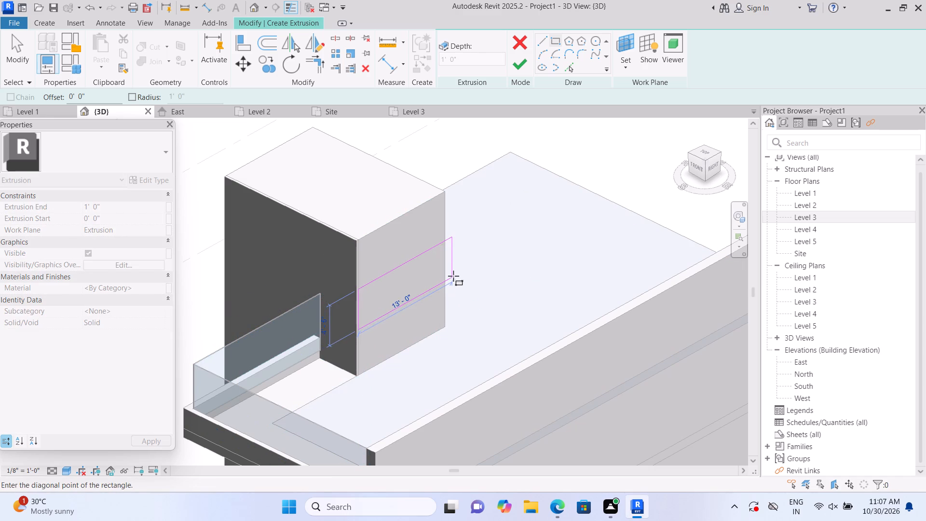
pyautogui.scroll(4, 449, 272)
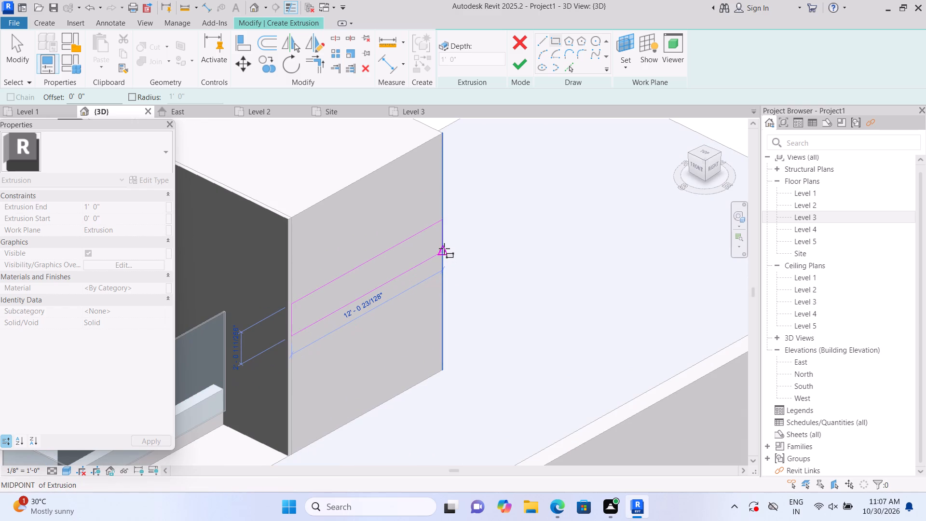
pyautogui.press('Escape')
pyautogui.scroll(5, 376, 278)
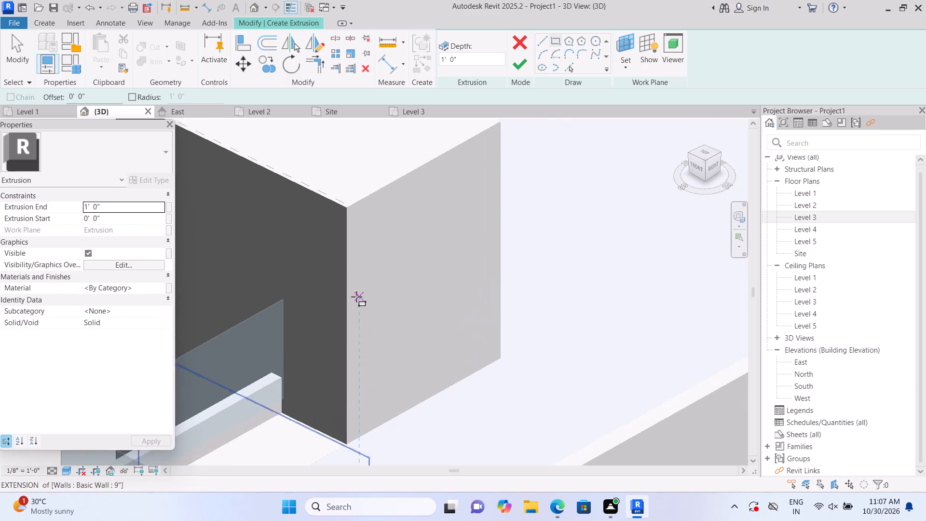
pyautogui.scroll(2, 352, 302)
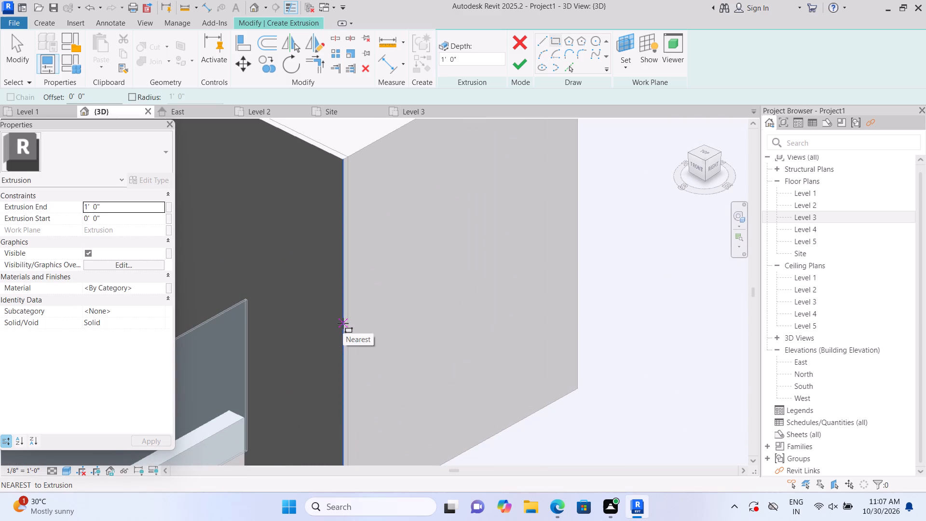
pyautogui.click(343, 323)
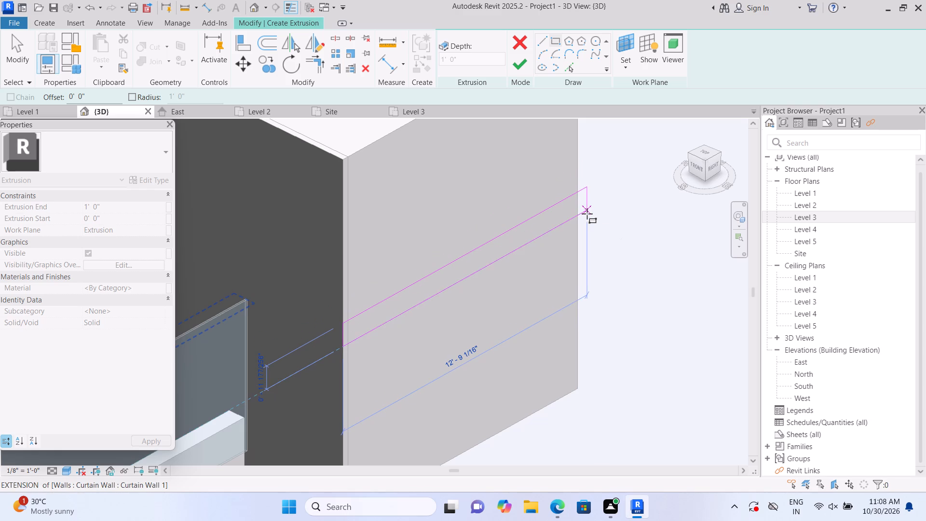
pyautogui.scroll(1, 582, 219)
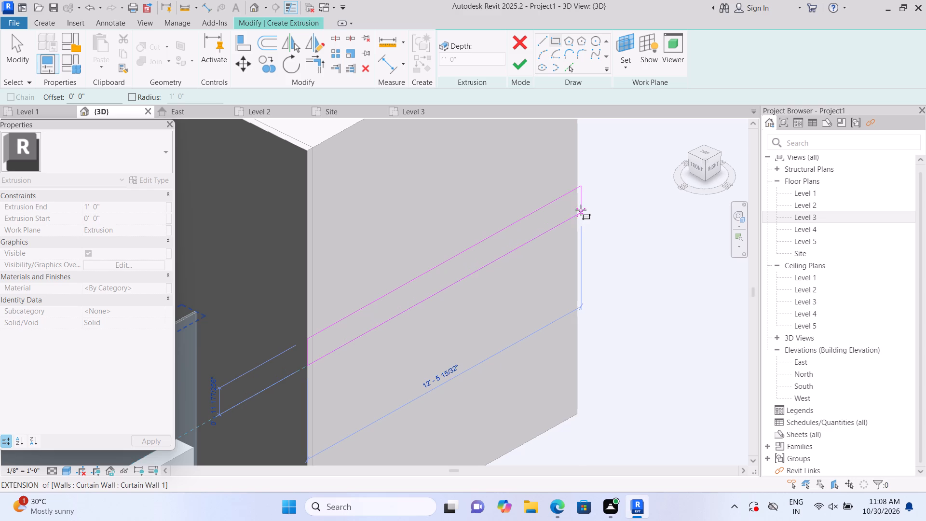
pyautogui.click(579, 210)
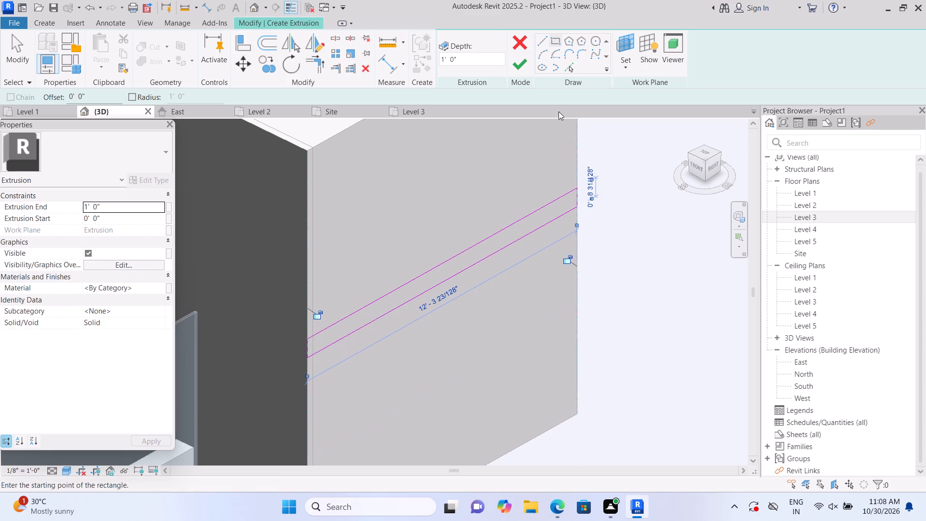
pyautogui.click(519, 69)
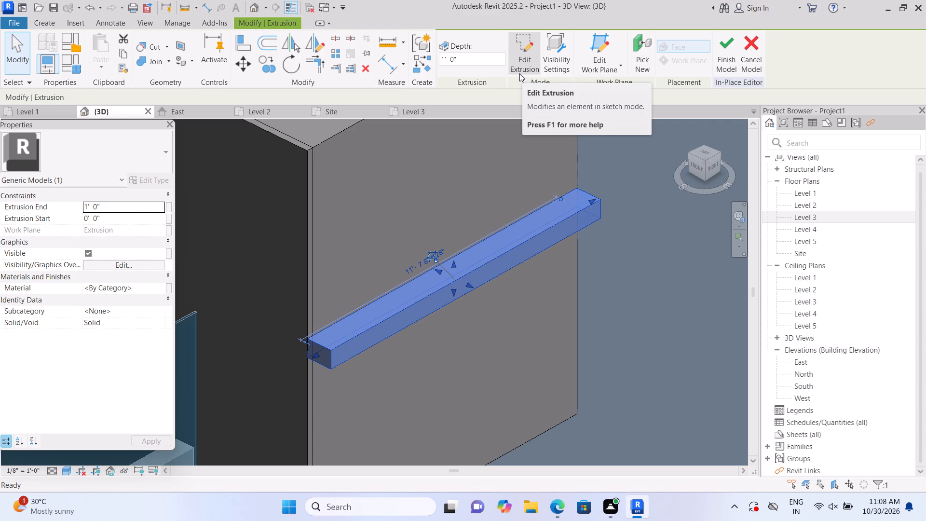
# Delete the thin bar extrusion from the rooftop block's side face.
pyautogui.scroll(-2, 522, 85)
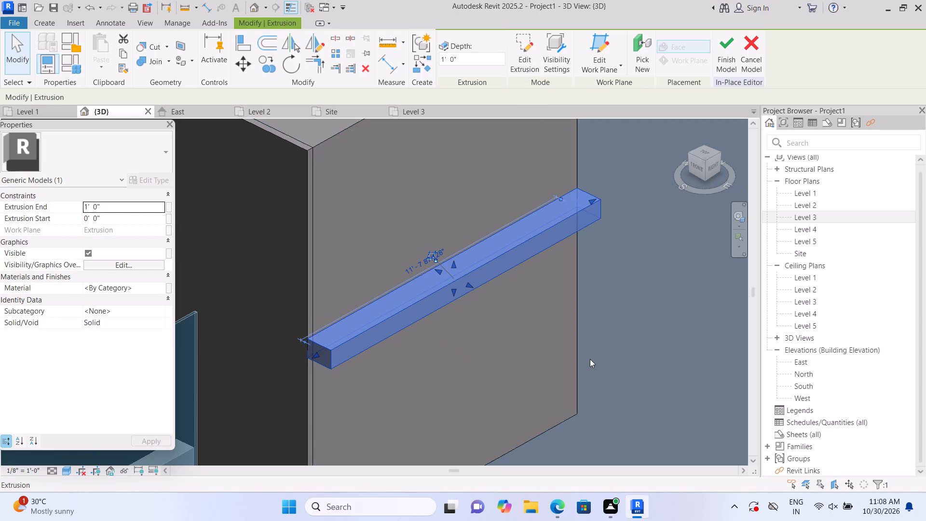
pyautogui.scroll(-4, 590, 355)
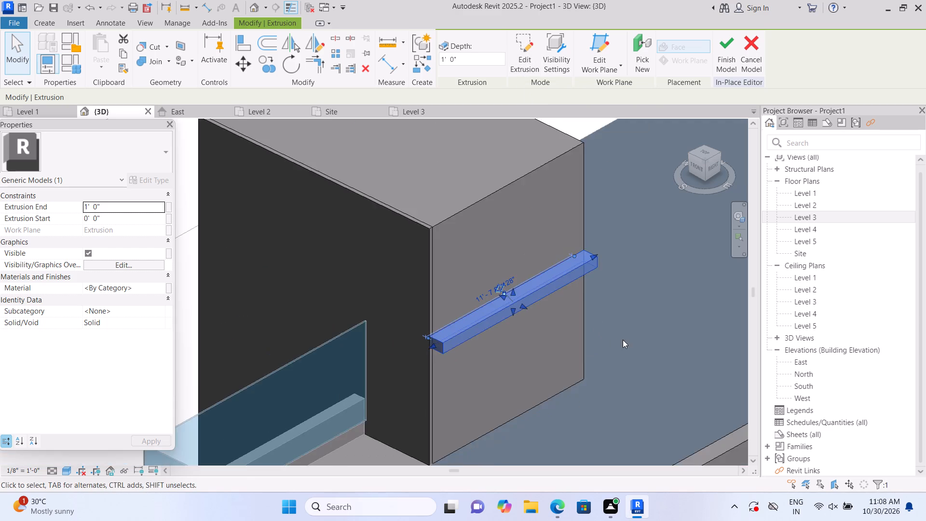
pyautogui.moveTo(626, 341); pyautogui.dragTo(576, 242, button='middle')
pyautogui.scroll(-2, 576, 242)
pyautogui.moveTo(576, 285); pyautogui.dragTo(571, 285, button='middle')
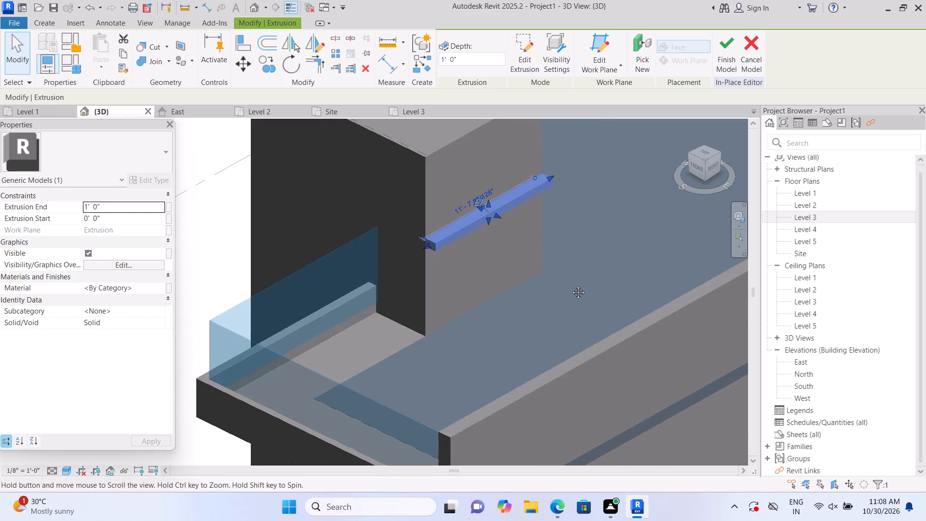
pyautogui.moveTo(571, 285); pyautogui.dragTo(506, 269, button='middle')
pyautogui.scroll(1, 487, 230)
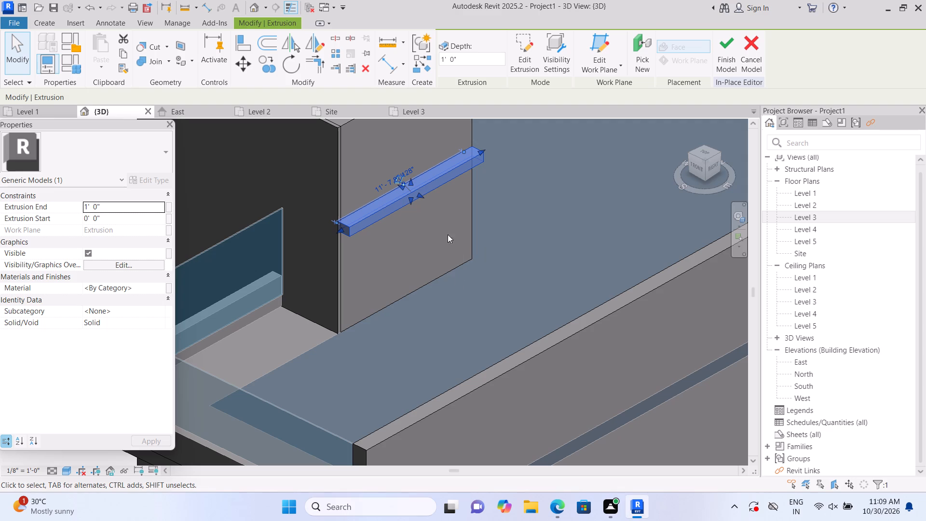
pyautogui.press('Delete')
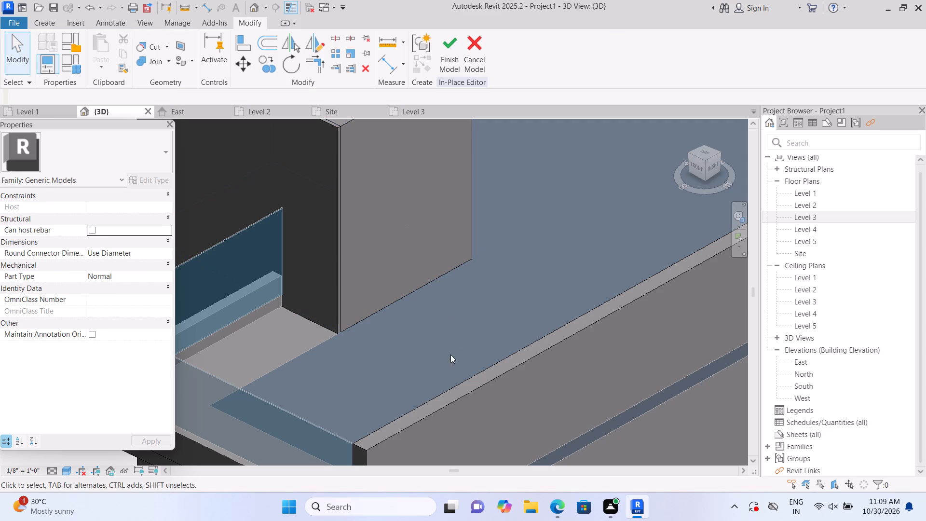
# Sketch a long narrow rectangle on a work plane on the side parapet's top face and finish the extrusion 1' 0" deep.
pyautogui.click(45, 19)
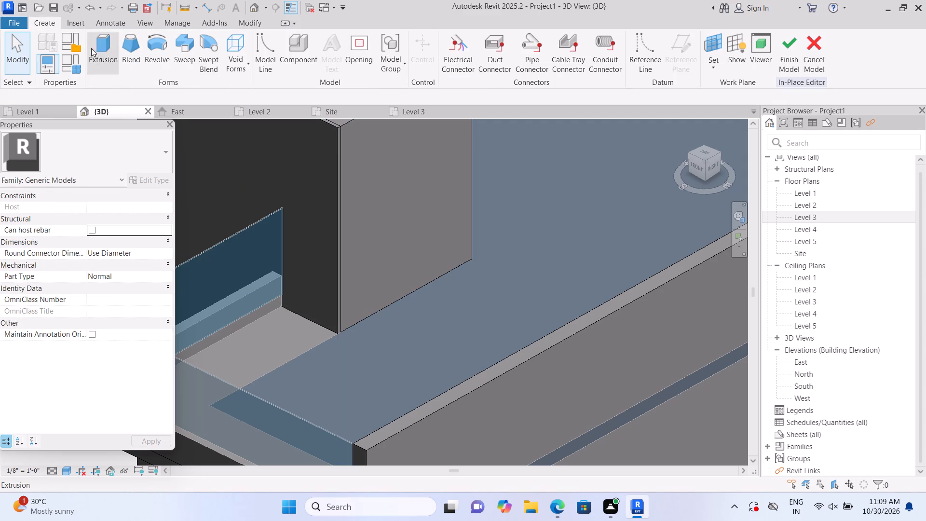
pyautogui.click(94, 49)
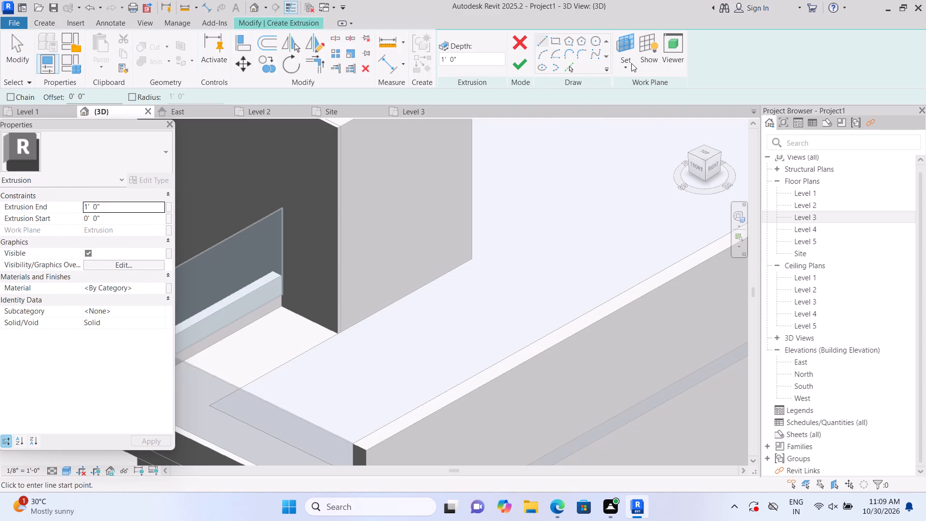
pyautogui.click(631, 63)
pyautogui.click(640, 111)
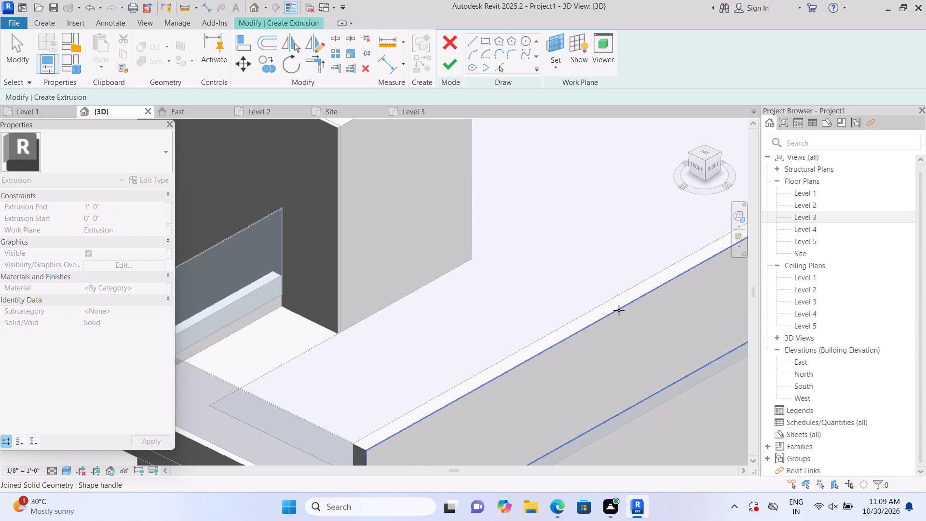
pyautogui.scroll(1, 619, 309)
pyautogui.click(617, 302)
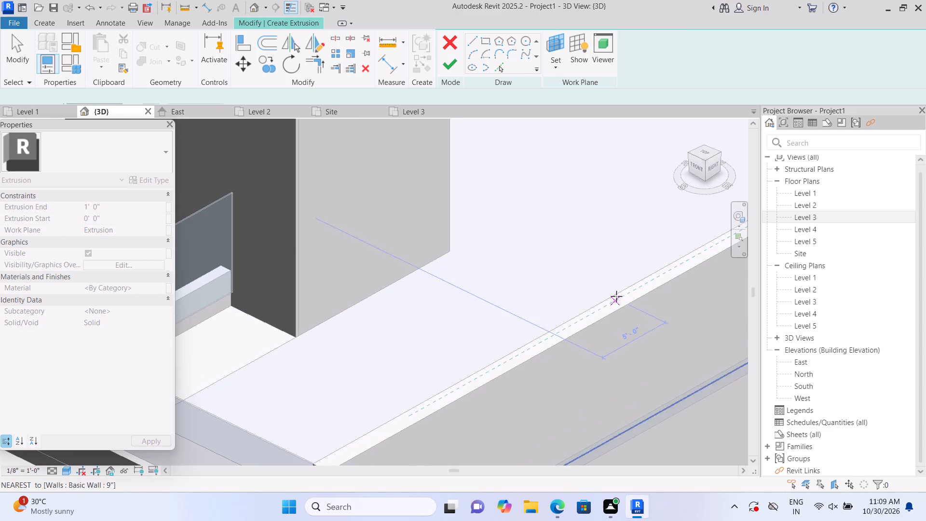
pyautogui.click(556, 41)
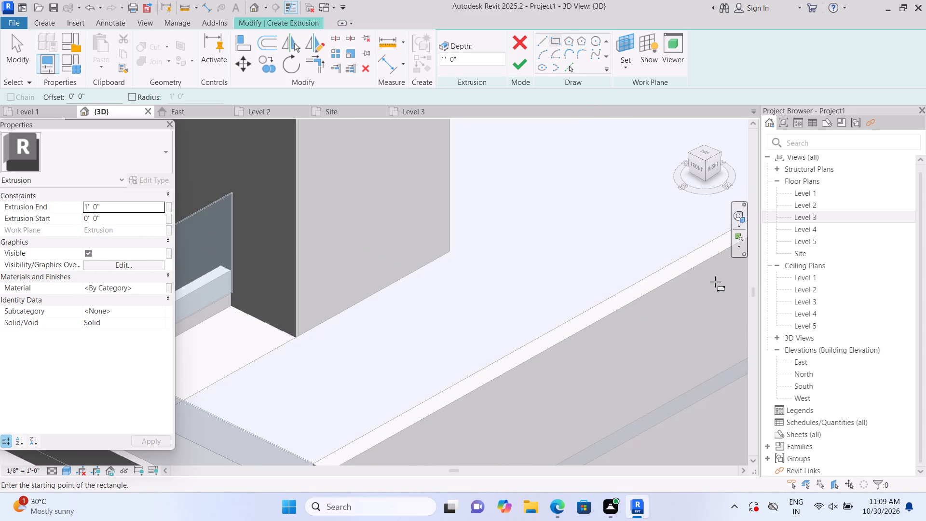
pyautogui.click(689, 269)
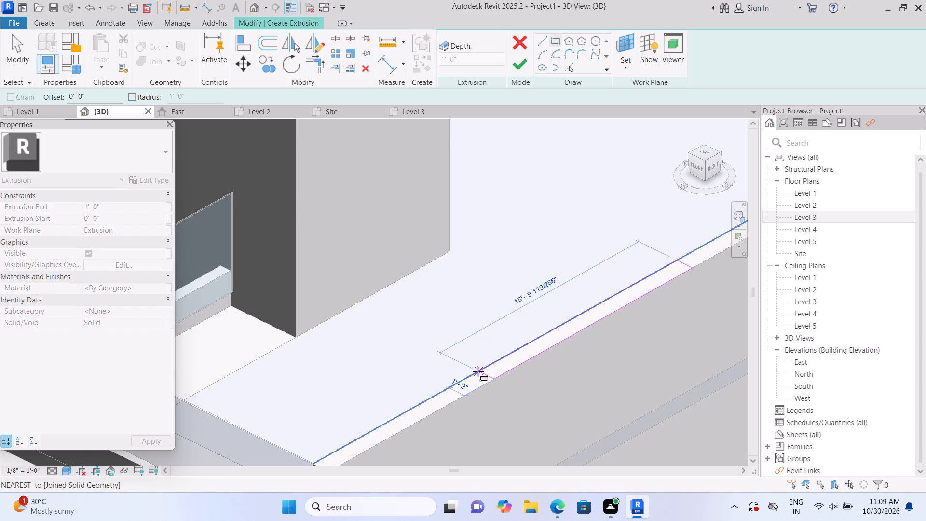
pyautogui.click(458, 382)
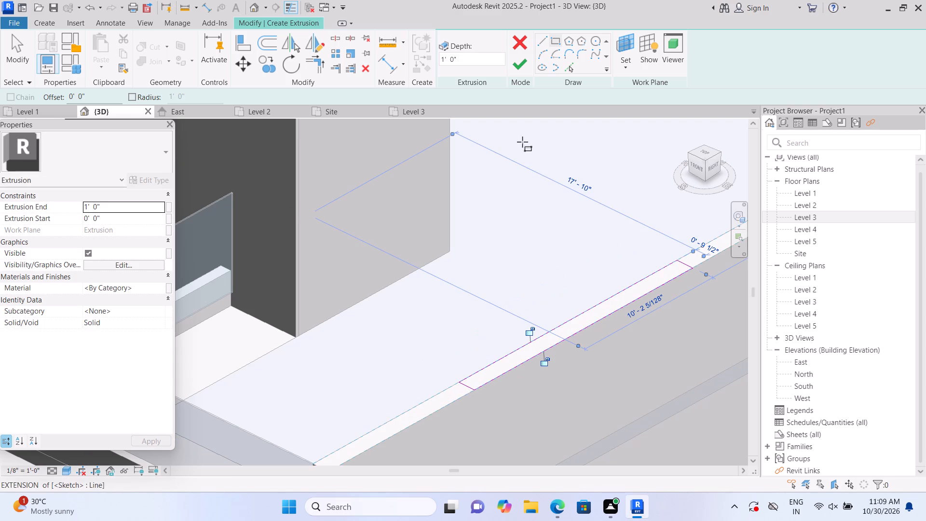
pyautogui.click(522, 66)
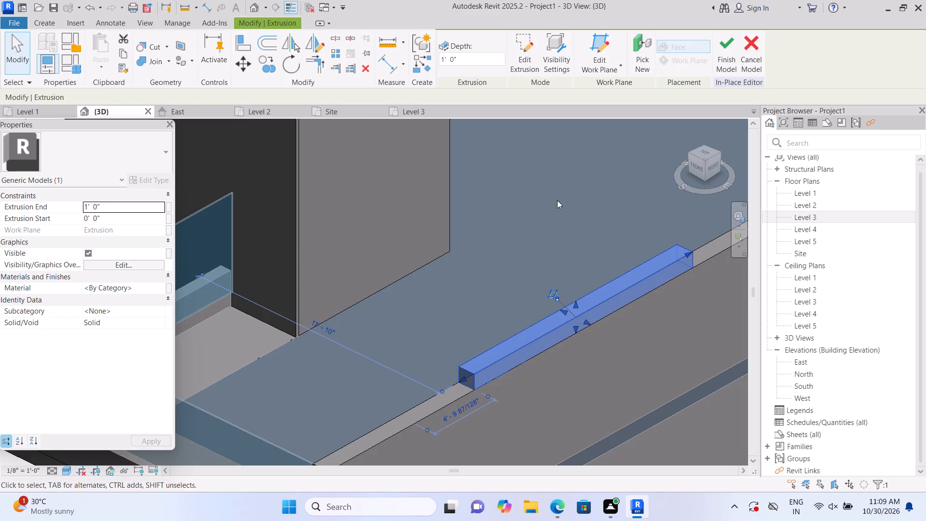
# Stretch the parapet-top extrusion's inner side across the roof to meet the rooftop block's side face.
pyautogui.keyDown('shift'); pyautogui.moveTo(458, 223); pyautogui.dragTo(545, 244, button='middle'); pyautogui.keyUp('shift')
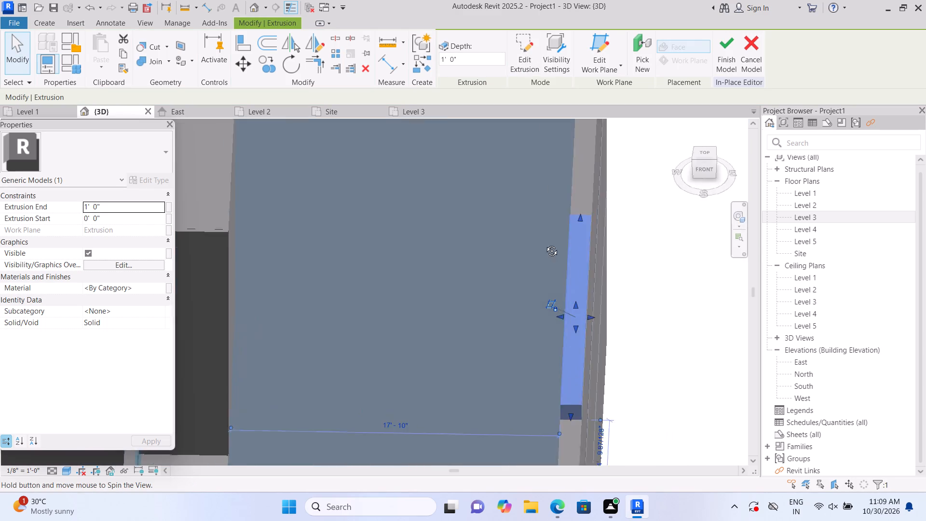
pyautogui.keyDown('shift'); pyautogui.moveTo(545, 244); pyautogui.dragTo(567, 236, button='middle'); pyautogui.keyUp('shift')
pyautogui.scroll(1, 467, 320)
pyautogui.moveTo(476, 338); pyautogui.dragTo(473, 243, button='middle')
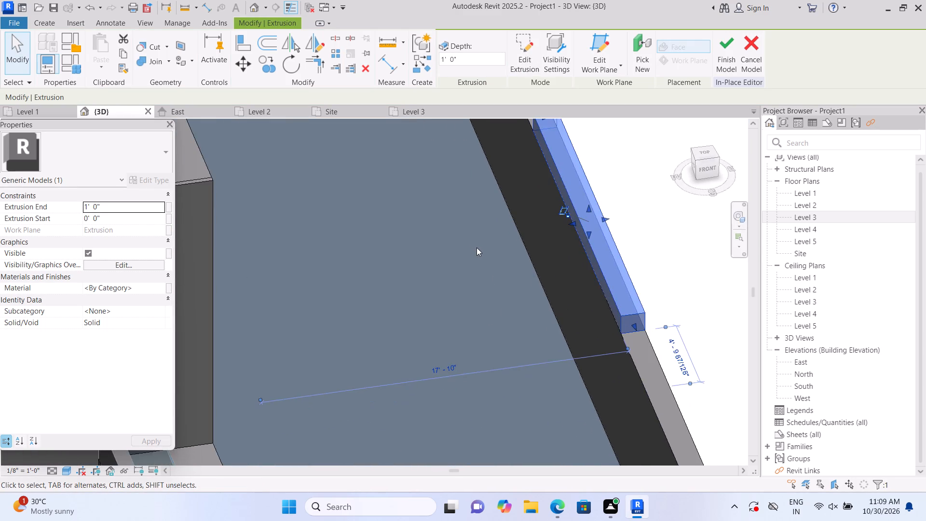
pyautogui.scroll(-1, 477, 247)
pyautogui.scroll(1, 545, 242)
pyautogui.moveTo(563, 225); pyautogui.dragTo(517, 233)
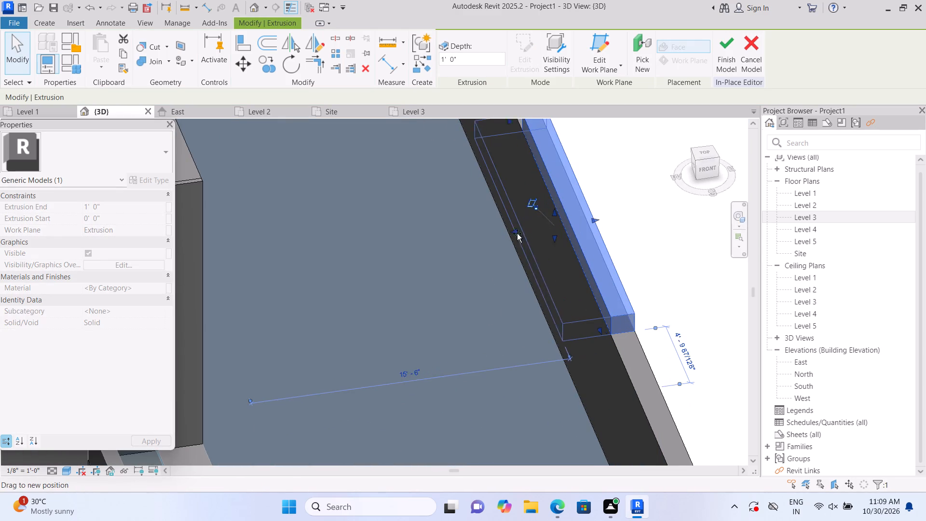
pyautogui.moveTo(517, 233); pyautogui.dragTo(233, 264)
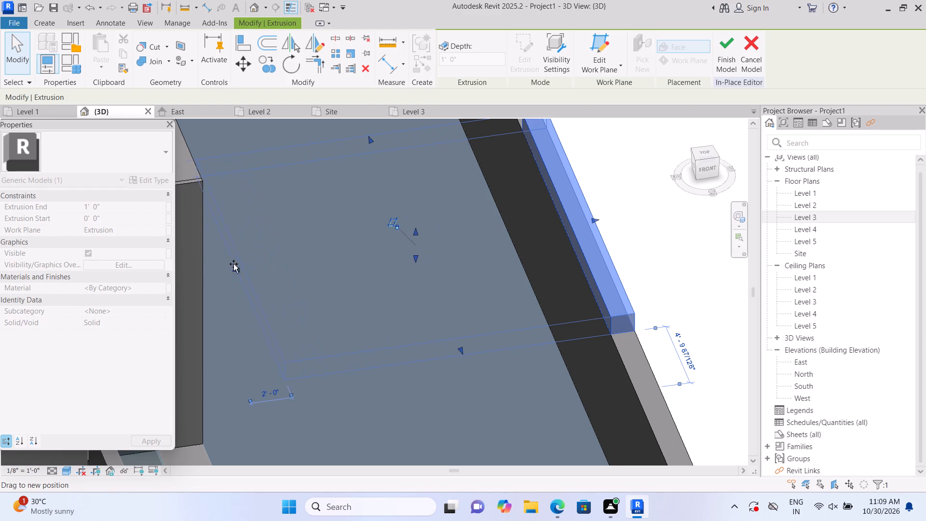
pyautogui.moveTo(233, 264); pyautogui.dragTo(201, 266)
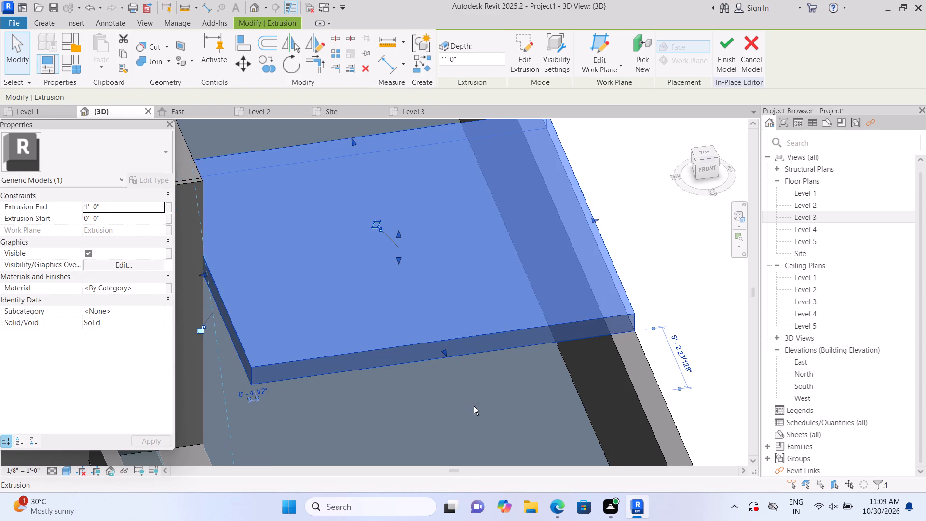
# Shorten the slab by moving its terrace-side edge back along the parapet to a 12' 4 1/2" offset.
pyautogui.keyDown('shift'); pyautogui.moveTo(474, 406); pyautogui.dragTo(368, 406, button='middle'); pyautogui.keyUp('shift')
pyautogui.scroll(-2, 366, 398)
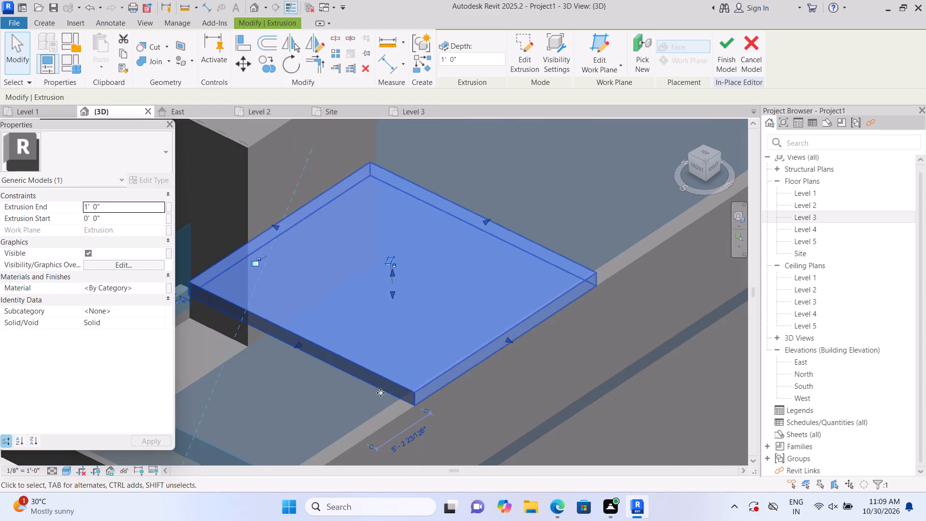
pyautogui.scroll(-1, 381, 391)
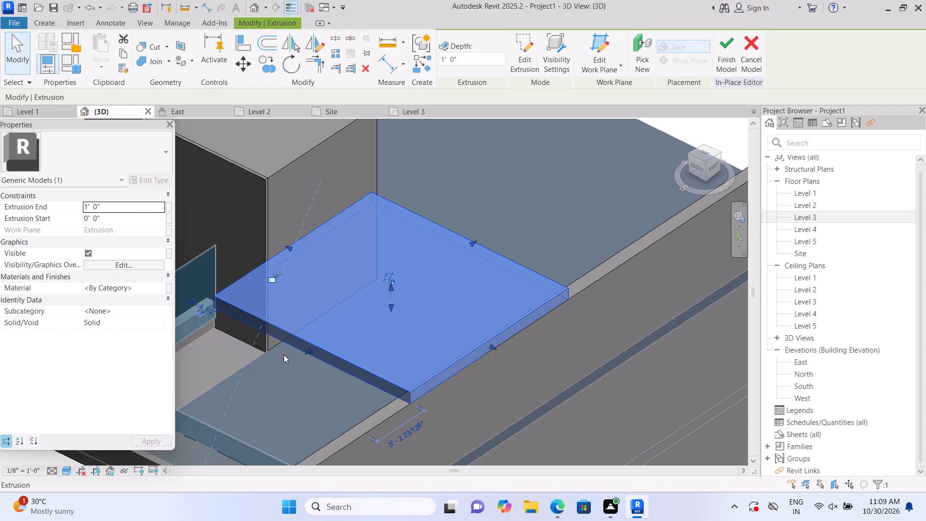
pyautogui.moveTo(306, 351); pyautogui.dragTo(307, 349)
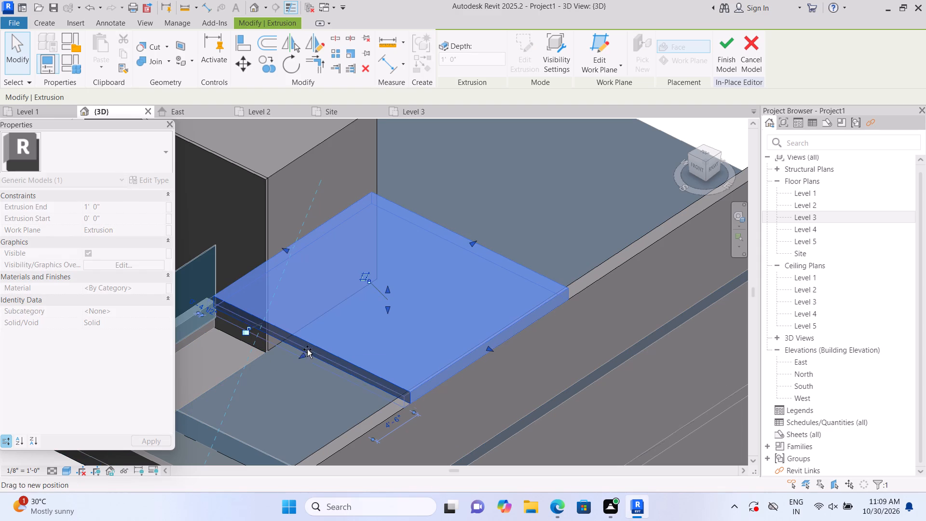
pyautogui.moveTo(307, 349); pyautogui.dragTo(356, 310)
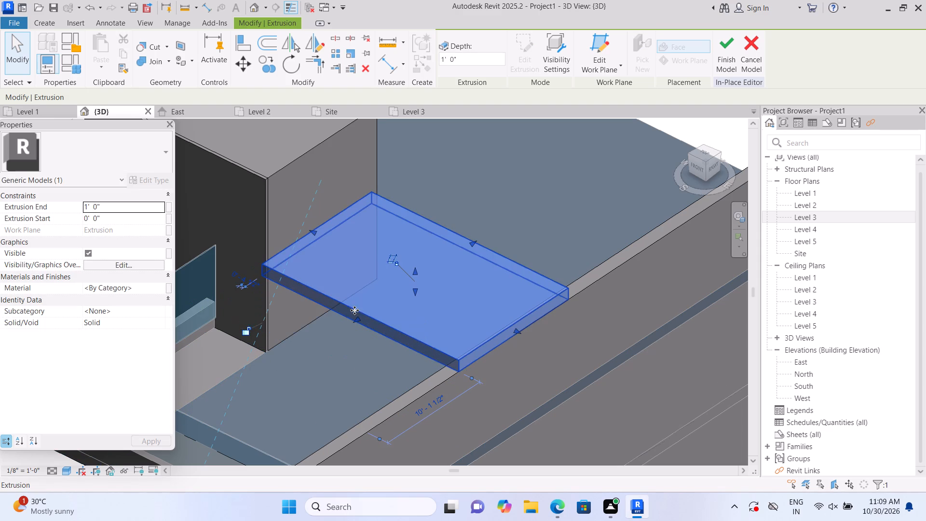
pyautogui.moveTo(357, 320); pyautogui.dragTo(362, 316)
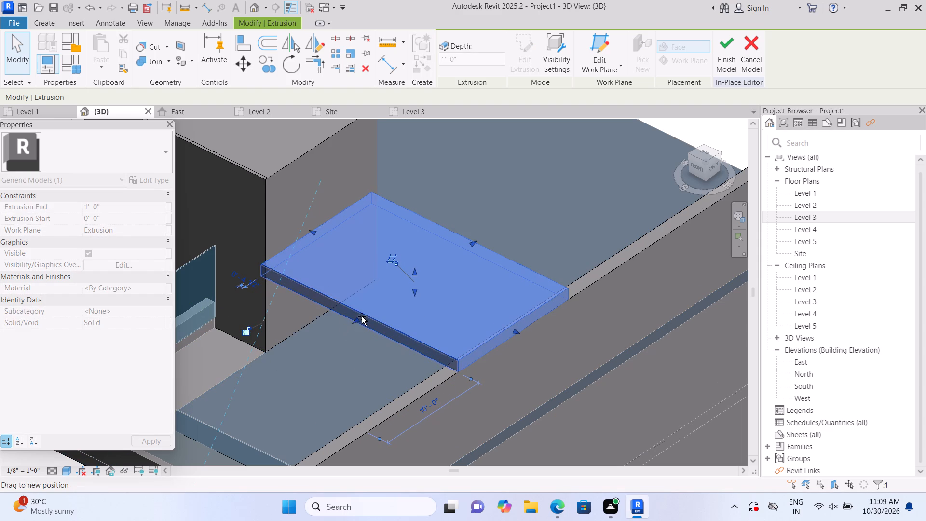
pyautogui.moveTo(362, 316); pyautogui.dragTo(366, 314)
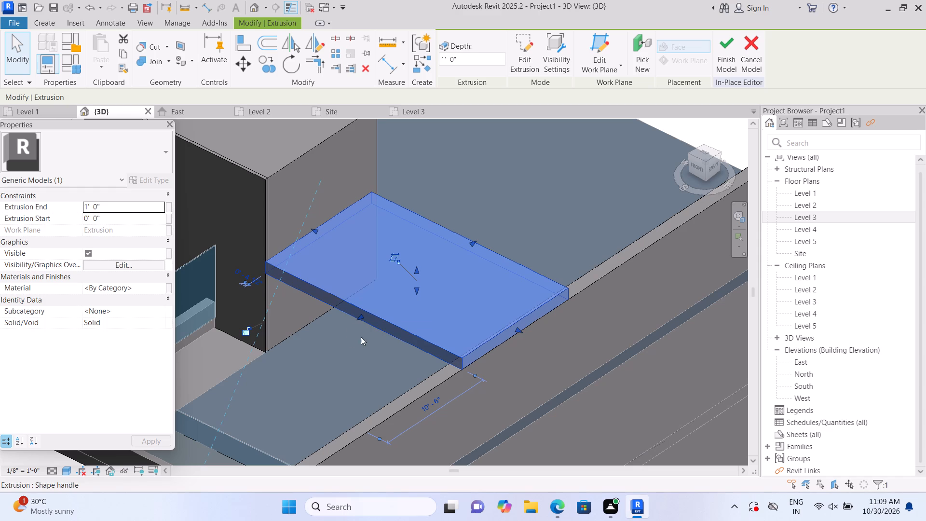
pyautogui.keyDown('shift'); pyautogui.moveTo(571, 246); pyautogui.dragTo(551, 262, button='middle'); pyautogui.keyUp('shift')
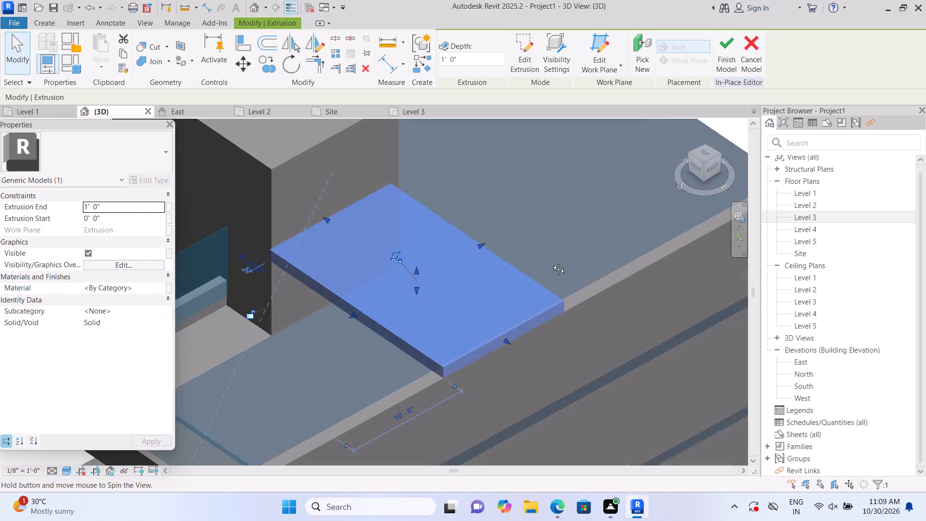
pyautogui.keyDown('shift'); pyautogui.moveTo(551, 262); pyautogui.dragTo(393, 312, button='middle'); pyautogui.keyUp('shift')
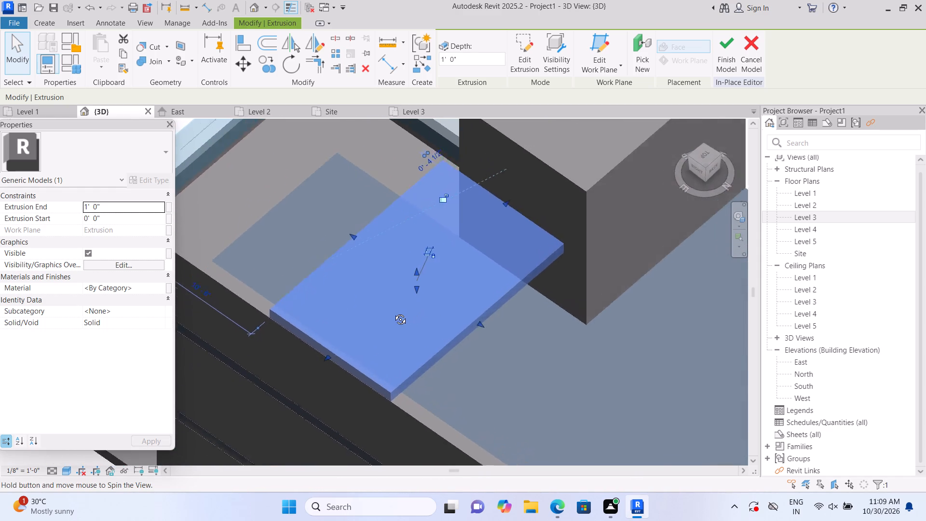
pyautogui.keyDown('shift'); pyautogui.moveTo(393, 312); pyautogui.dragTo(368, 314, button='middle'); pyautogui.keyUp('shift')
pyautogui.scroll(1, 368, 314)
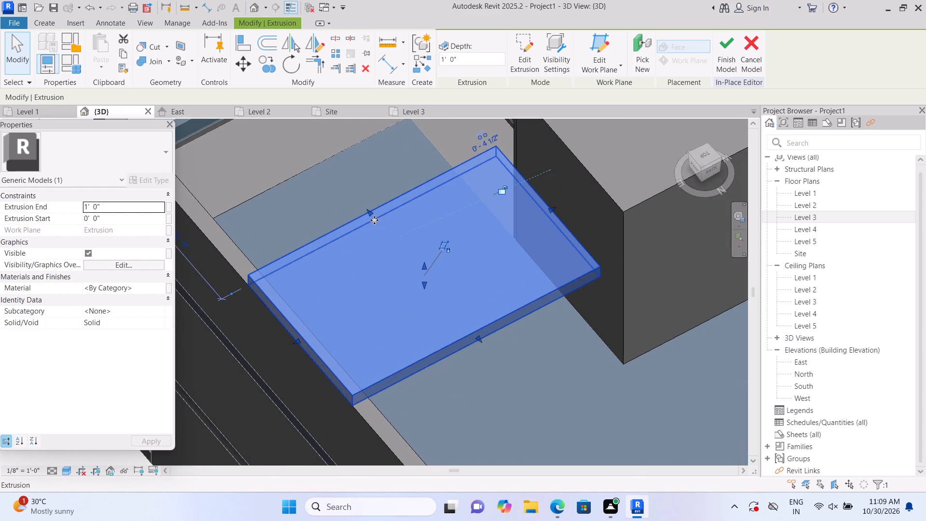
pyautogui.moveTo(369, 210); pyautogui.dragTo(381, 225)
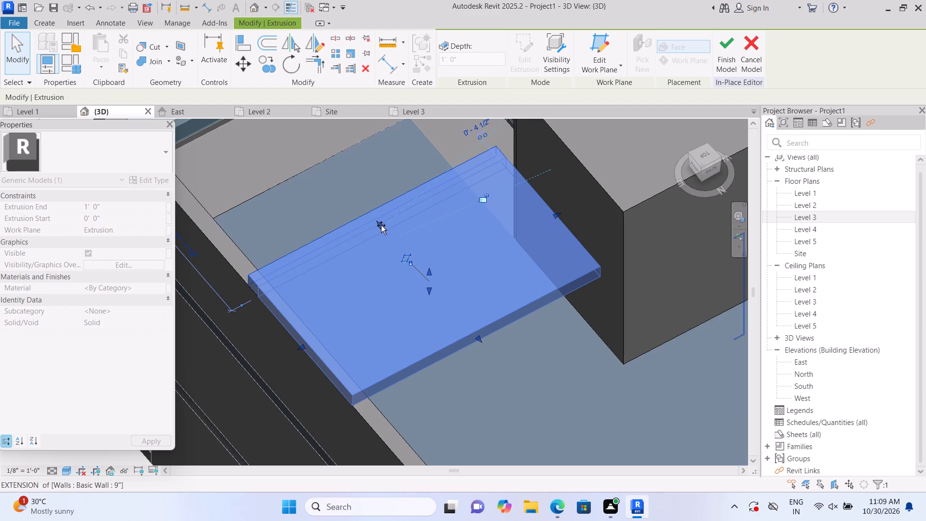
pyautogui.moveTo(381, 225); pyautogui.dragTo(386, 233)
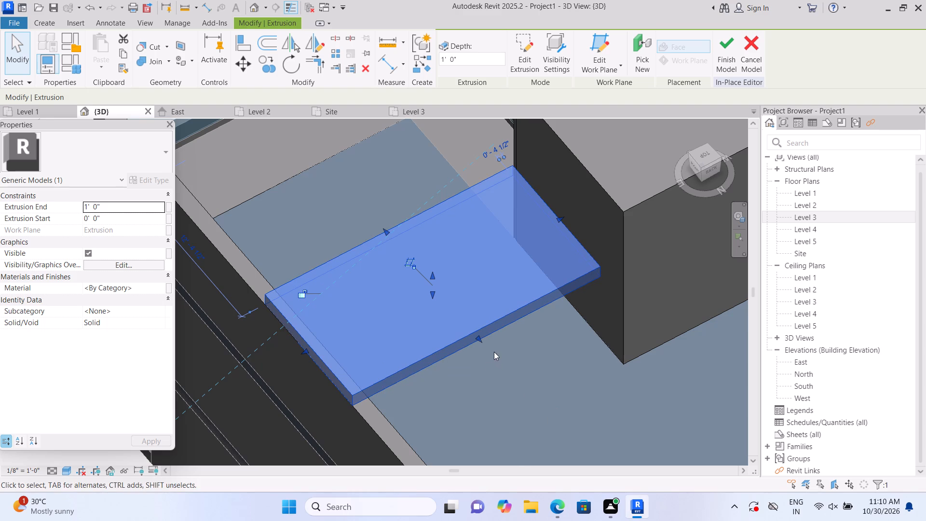
# Extend the slab along the parapet by moving its rear edge away from the glass-railed terrace.
pyautogui.moveTo(477, 336); pyautogui.dragTo(481, 338)
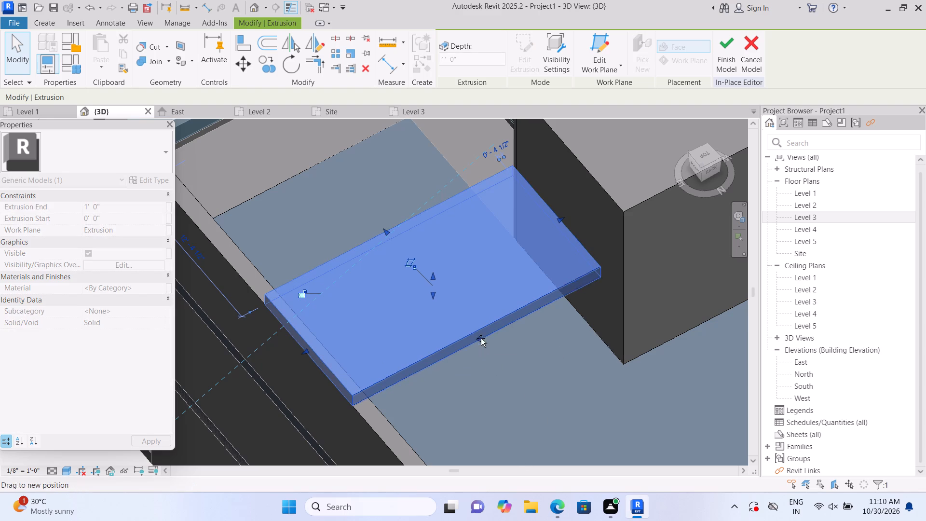
pyautogui.moveTo(481, 338); pyautogui.dragTo(502, 351)
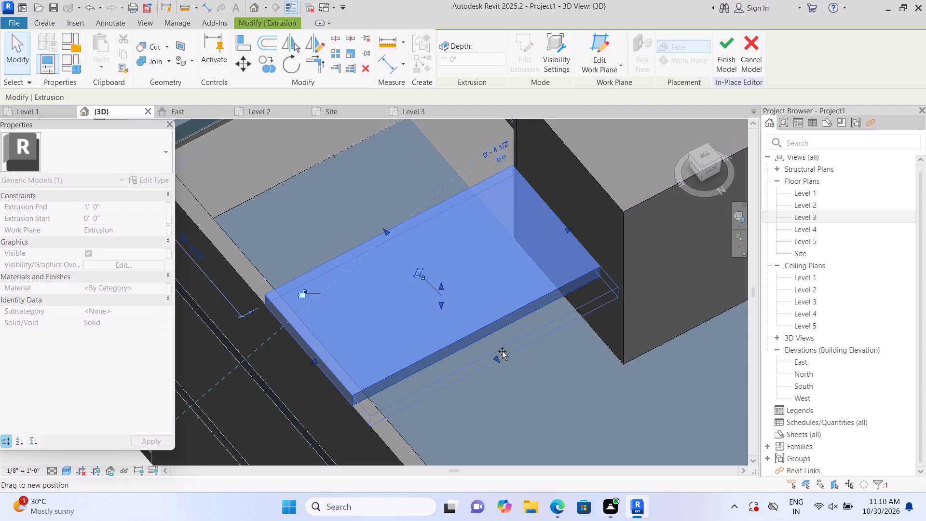
pyautogui.moveTo(502, 351); pyautogui.dragTo(506, 356)
pyautogui.click(509, 396)
# Extend the slab's front edge towards the glass-railed terrace, to 14' 6" from the parapet's front end.
pyautogui.scroll(-5, 512, 395)
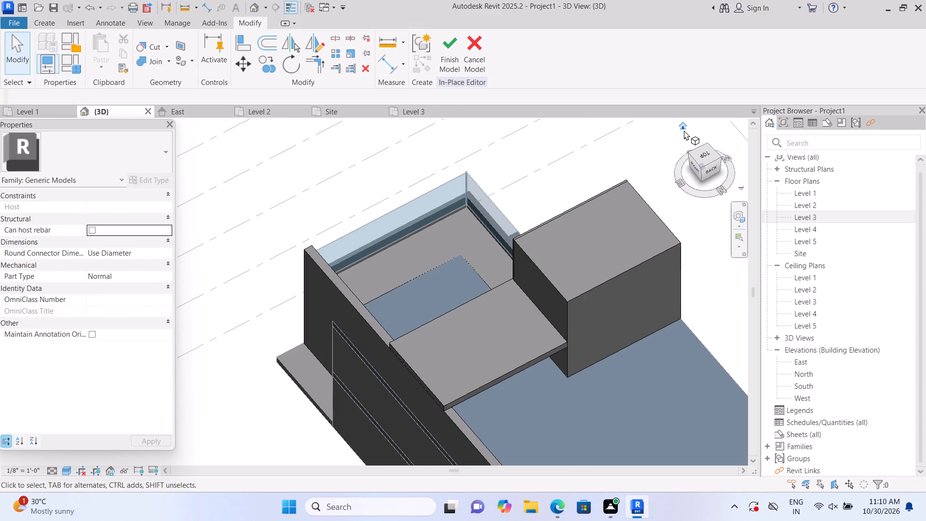
pyautogui.click(683, 127)
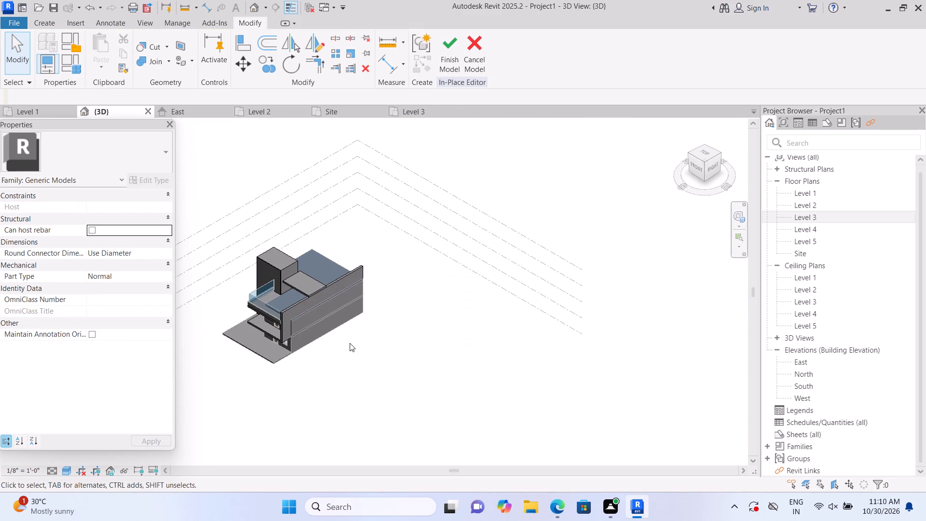
pyautogui.scroll(7, 257, 295)
pyautogui.scroll(1, 479, 432)
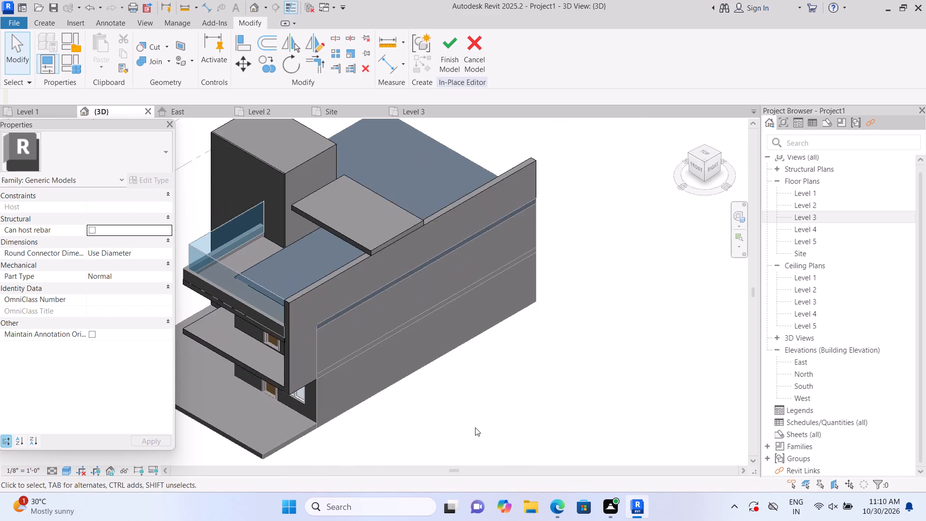
pyautogui.moveTo(476, 427); pyautogui.dragTo(559, 444, button='middle')
pyautogui.moveTo(500, 410); pyautogui.dragTo(516, 424, button='middle')
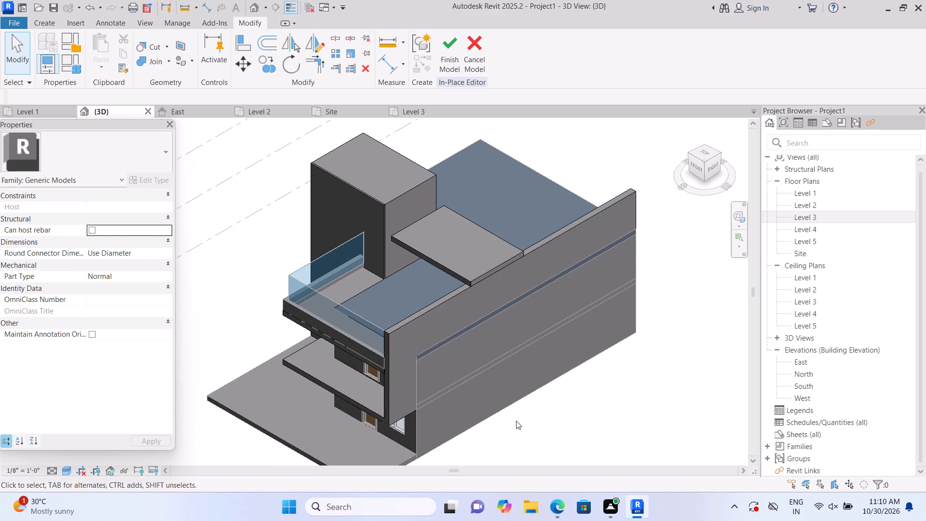
pyautogui.scroll(2, 436, 290)
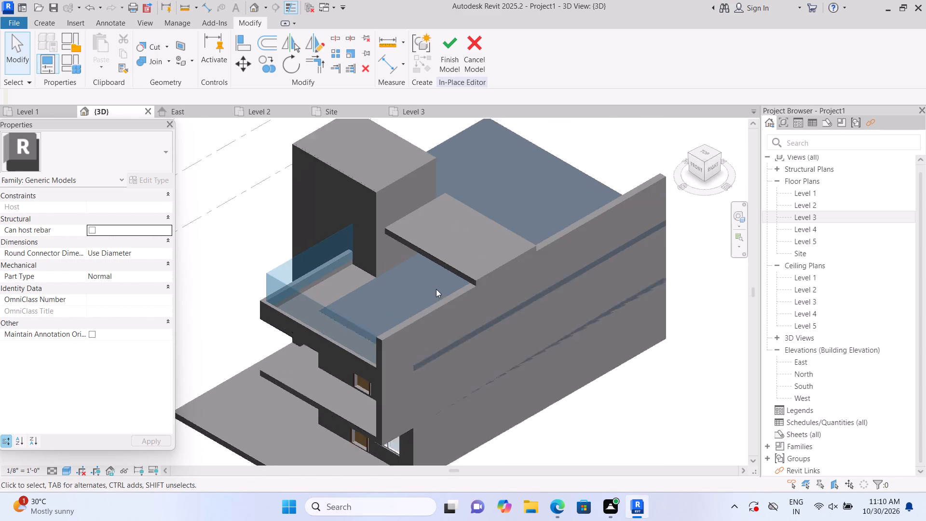
pyautogui.scroll(1, 436, 289)
pyautogui.click(439, 245)
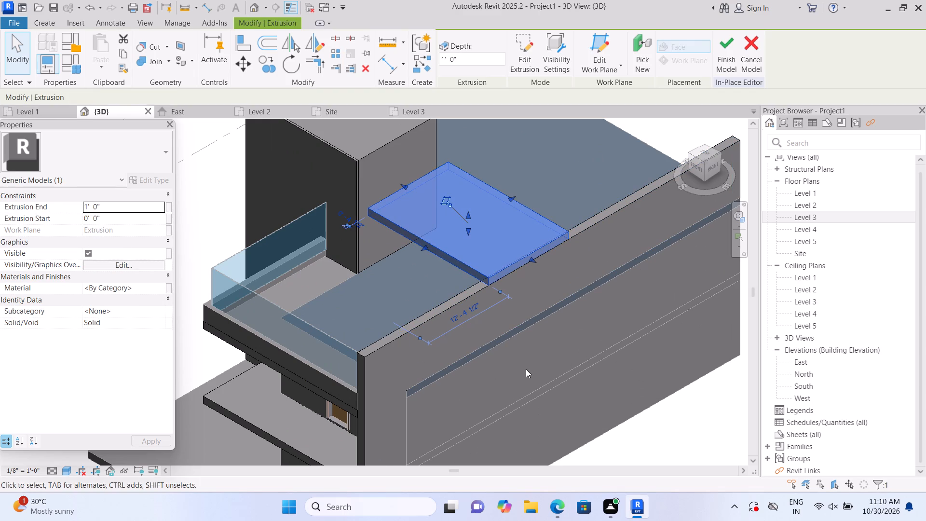
pyautogui.moveTo(526, 369); pyautogui.dragTo(599, 367, button='middle')
pyautogui.scroll(2, 475, 263)
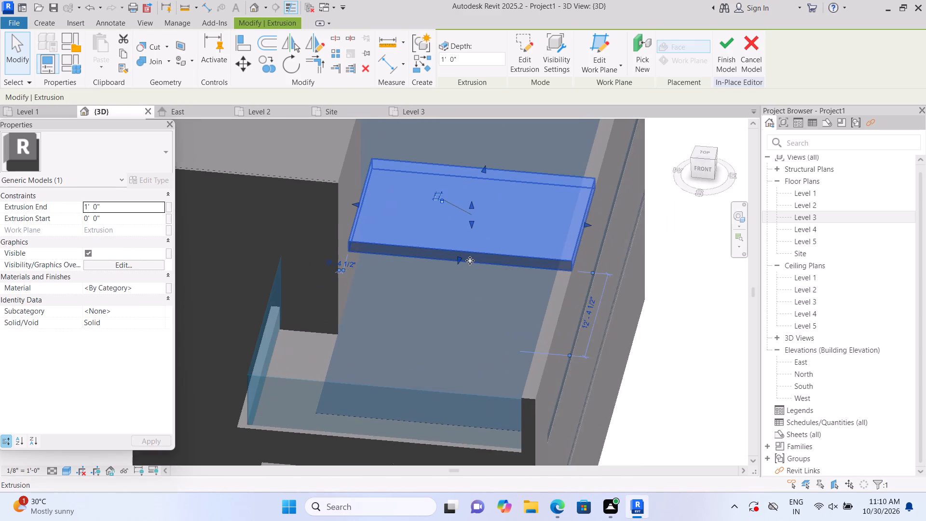
pyautogui.scroll(2, 470, 260)
pyautogui.moveTo(457, 257); pyautogui.dragTo(440, 274)
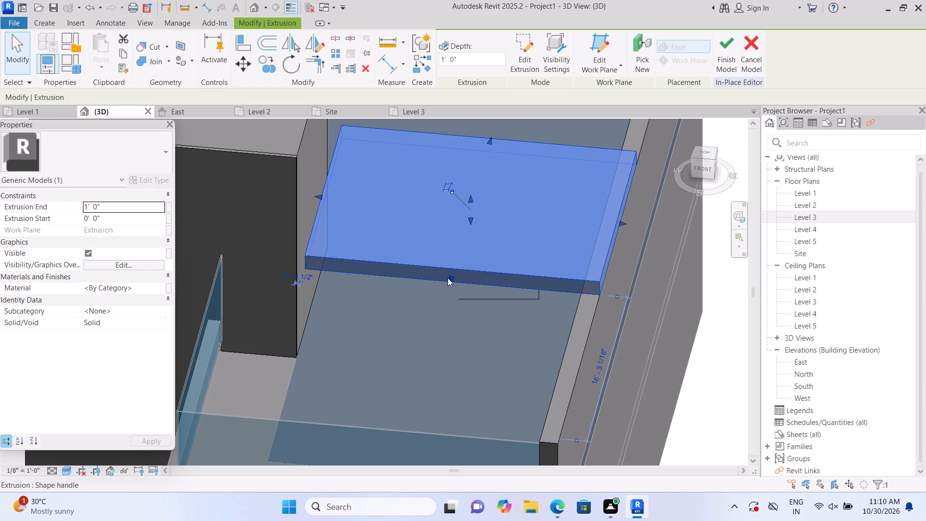
pyautogui.moveTo(448, 278); pyautogui.dragTo(427, 283)
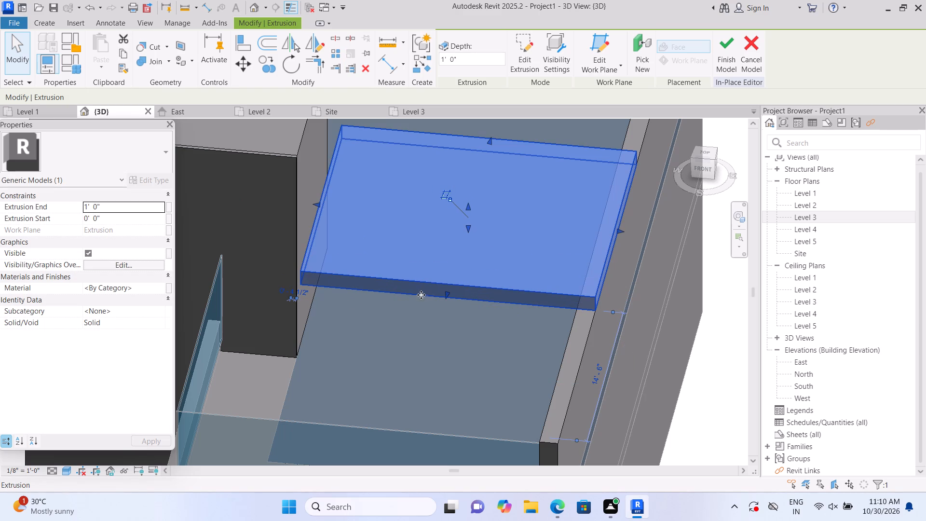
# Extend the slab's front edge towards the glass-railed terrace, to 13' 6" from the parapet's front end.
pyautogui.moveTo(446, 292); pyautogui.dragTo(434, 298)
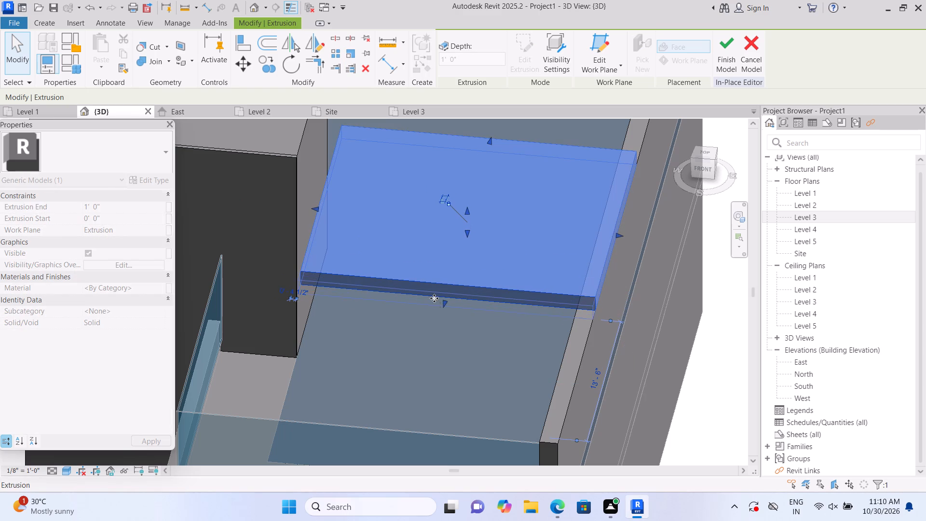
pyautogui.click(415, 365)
# Delete the slab extrusion spanning between the rooftop block and the side parapet.
pyautogui.scroll(-5, 417, 359)
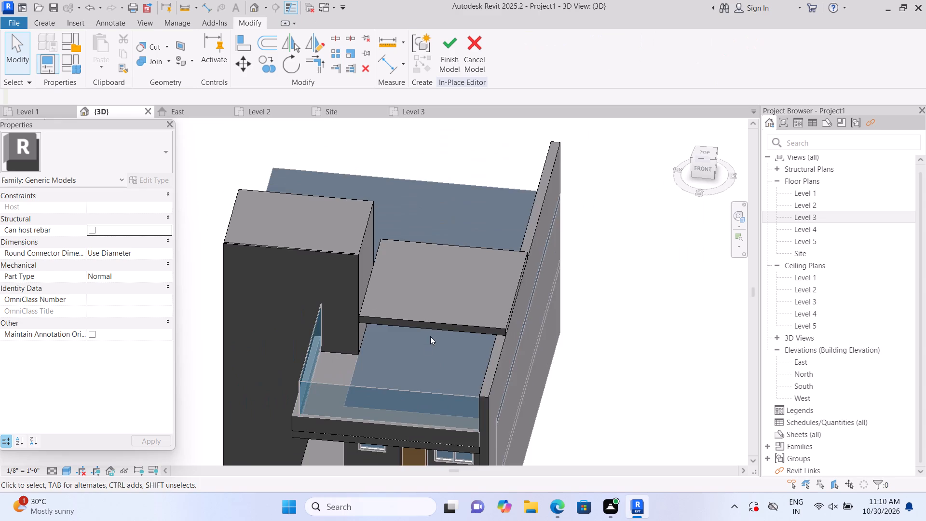
pyautogui.scroll(2, 430, 336)
pyautogui.click(443, 319)
pyautogui.press('Delete')
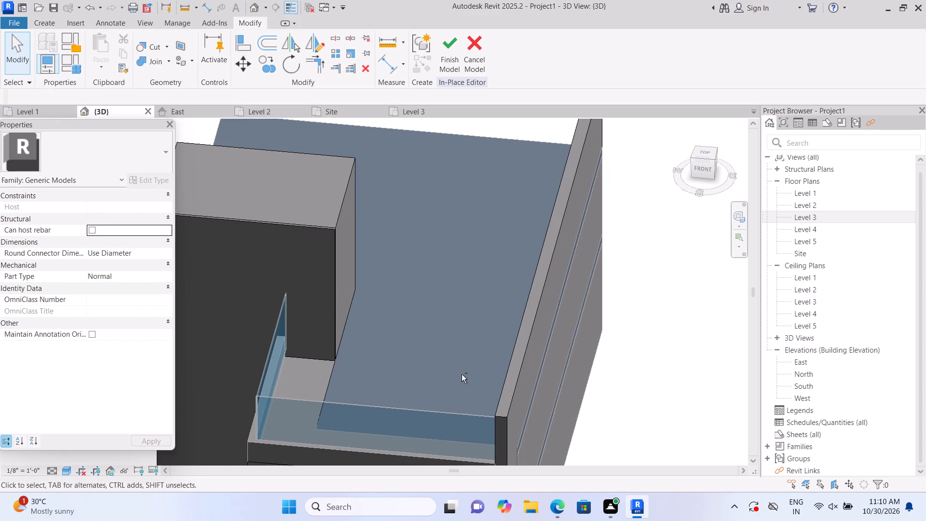
# Examine the rooftop block, terrace and side parapet from the right side, the front and the home view.
pyautogui.keyDown('shift'); pyautogui.moveTo(462, 377); pyautogui.dragTo(283, 401, button='middle'); pyautogui.keyUp('shift')
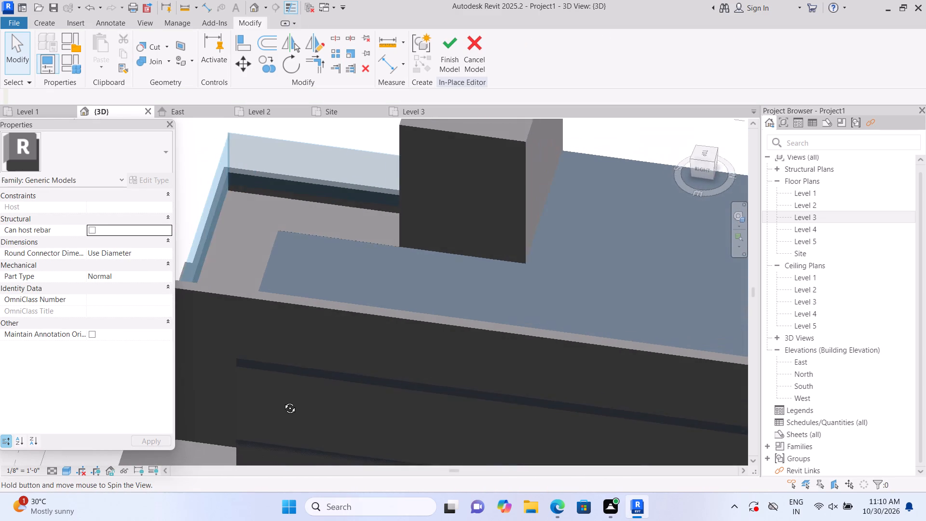
pyautogui.keyDown('shift'); pyautogui.moveTo(283, 401); pyautogui.dragTo(298, 404, button='middle'); pyautogui.keyUp('shift')
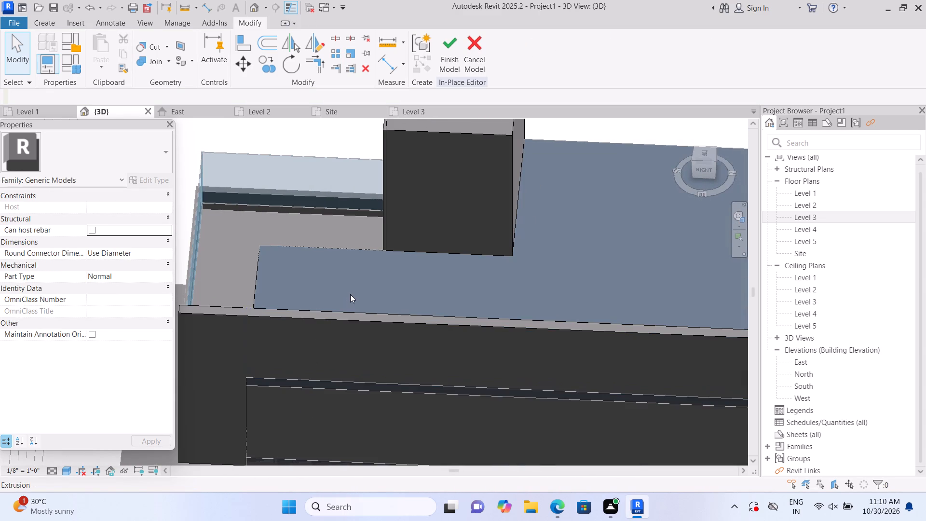
pyautogui.scroll(1, 351, 294)
pyautogui.scroll(-2, 327, 257)
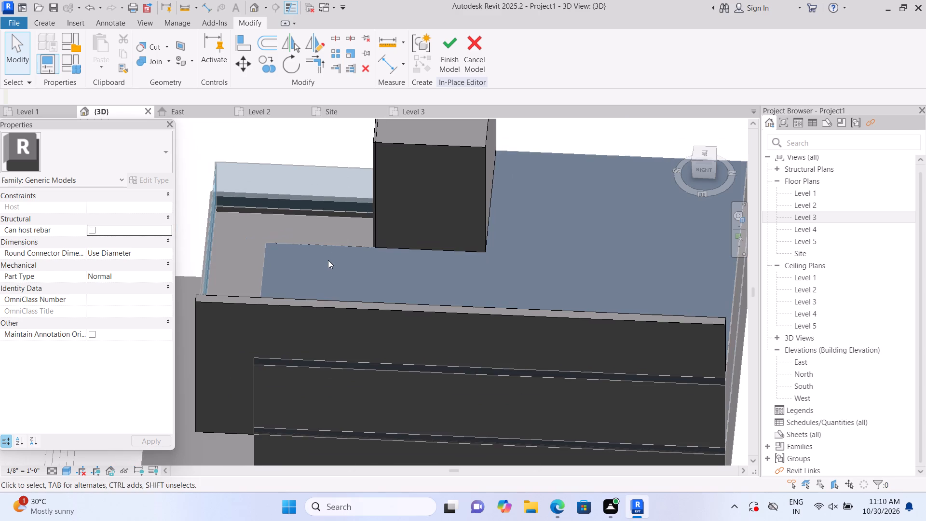
pyautogui.click(704, 172)
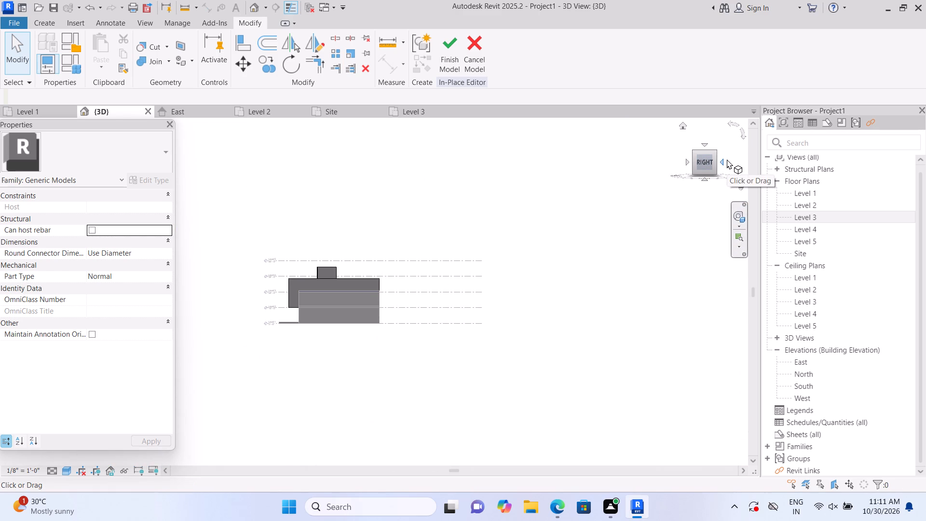
pyautogui.click(723, 158)
pyautogui.click(723, 158)
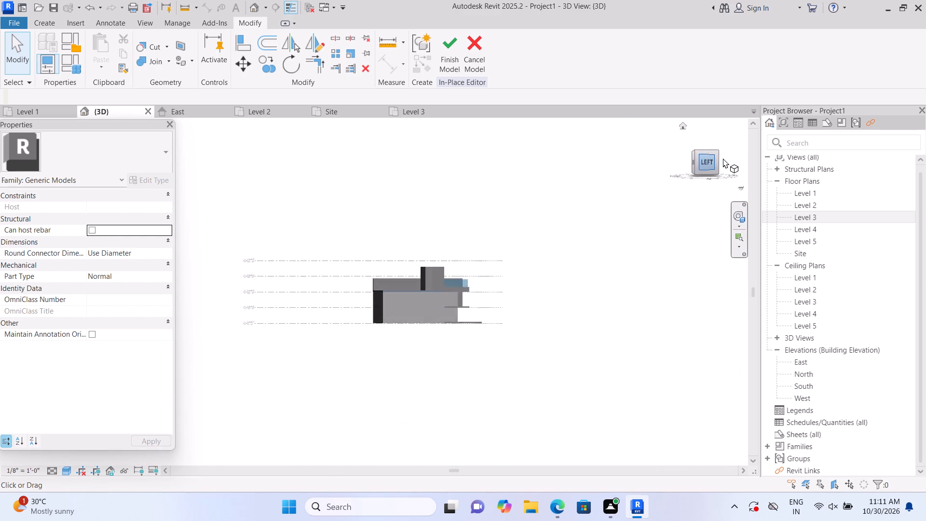
pyautogui.click(723, 158)
pyautogui.scroll(1, 320, 311)
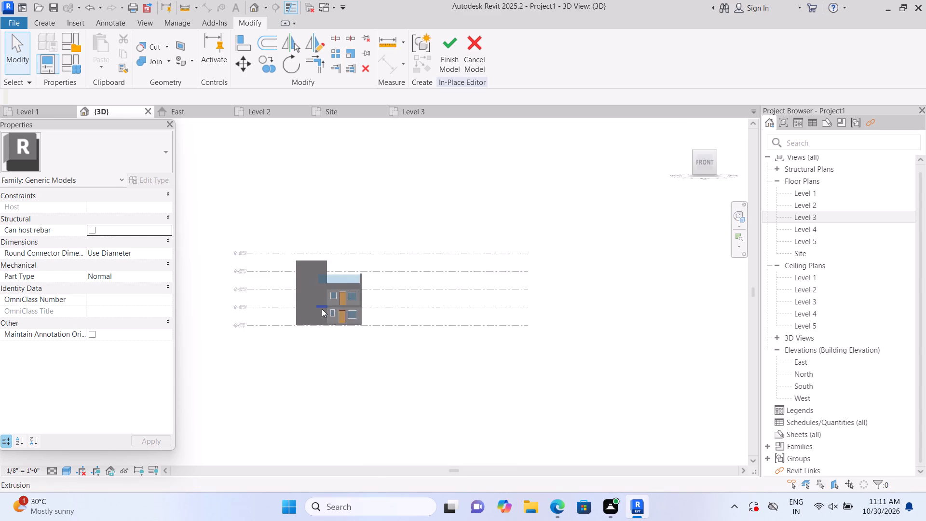
pyautogui.scroll(8, 322, 309)
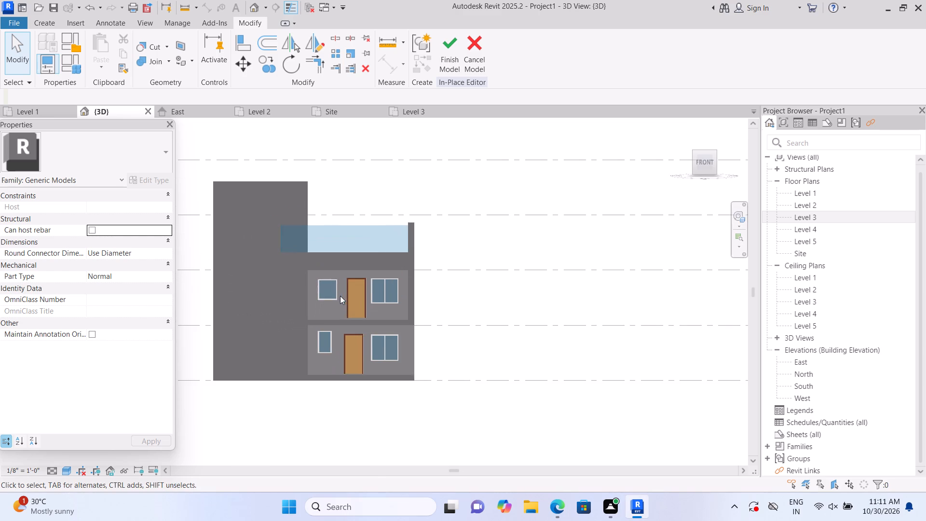
pyautogui.scroll(1, 441, 280)
pyautogui.moveTo(446, 285); pyautogui.dragTo(456, 318, button='middle')
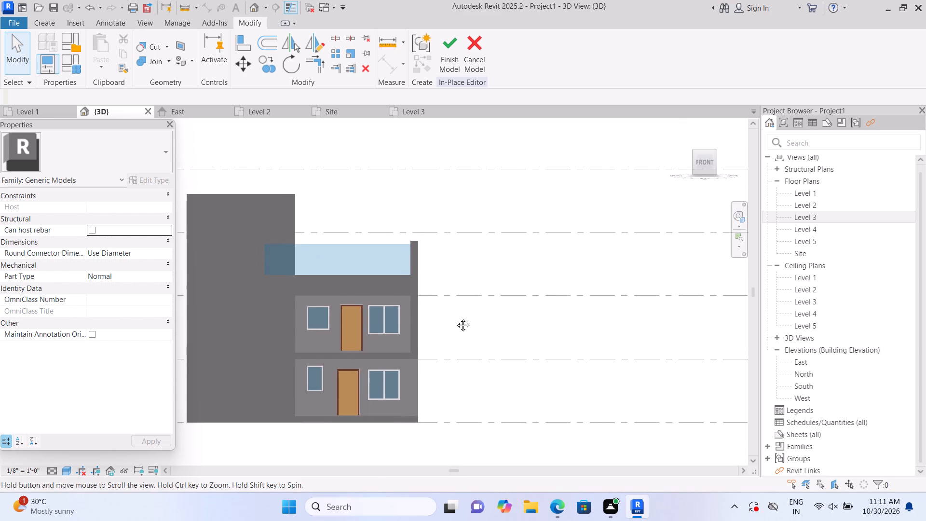
pyautogui.moveTo(456, 318); pyautogui.dragTo(456, 329, button='middle')
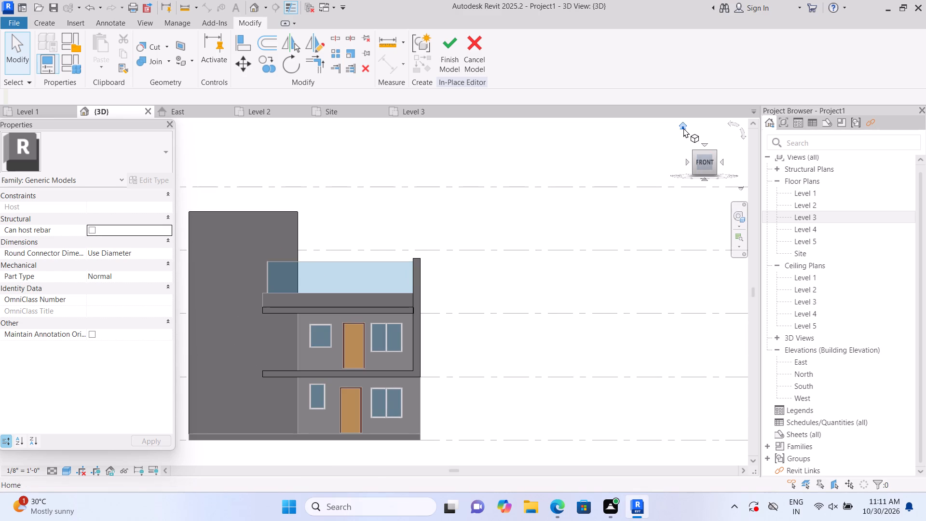
pyautogui.click(683, 128)
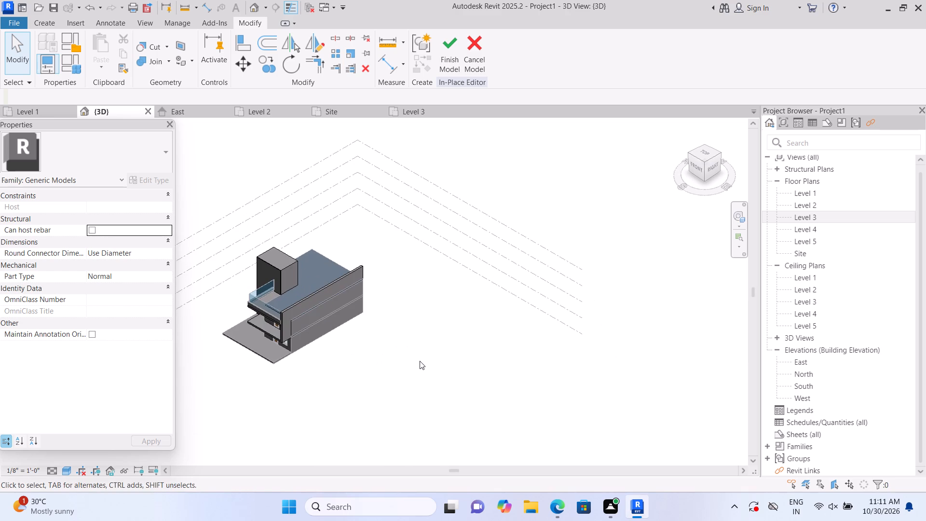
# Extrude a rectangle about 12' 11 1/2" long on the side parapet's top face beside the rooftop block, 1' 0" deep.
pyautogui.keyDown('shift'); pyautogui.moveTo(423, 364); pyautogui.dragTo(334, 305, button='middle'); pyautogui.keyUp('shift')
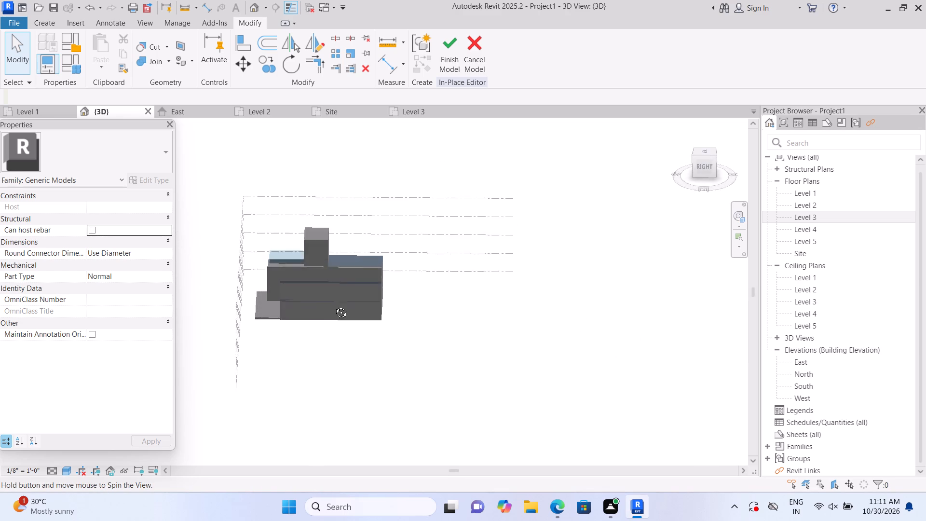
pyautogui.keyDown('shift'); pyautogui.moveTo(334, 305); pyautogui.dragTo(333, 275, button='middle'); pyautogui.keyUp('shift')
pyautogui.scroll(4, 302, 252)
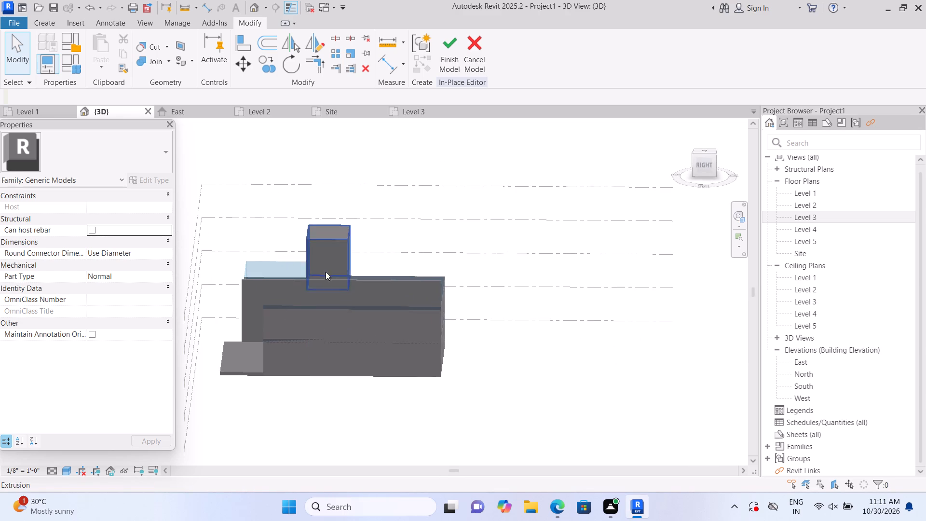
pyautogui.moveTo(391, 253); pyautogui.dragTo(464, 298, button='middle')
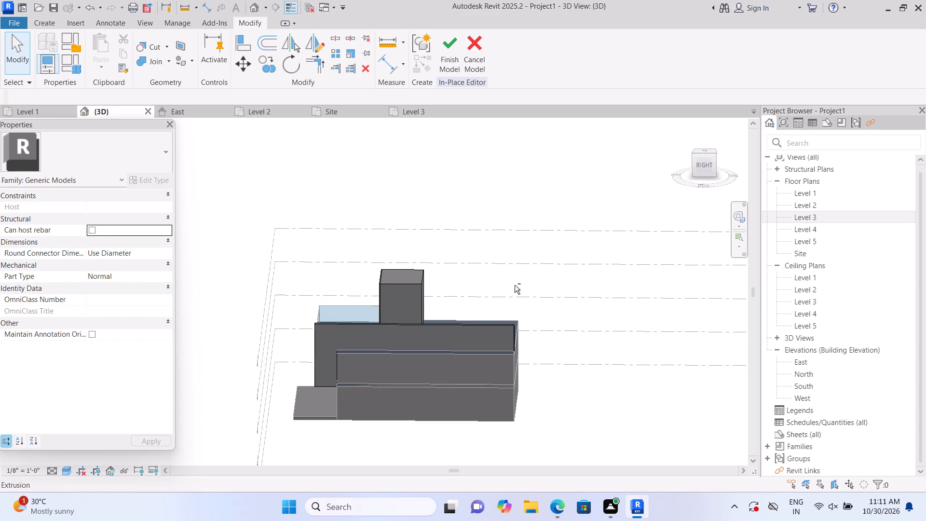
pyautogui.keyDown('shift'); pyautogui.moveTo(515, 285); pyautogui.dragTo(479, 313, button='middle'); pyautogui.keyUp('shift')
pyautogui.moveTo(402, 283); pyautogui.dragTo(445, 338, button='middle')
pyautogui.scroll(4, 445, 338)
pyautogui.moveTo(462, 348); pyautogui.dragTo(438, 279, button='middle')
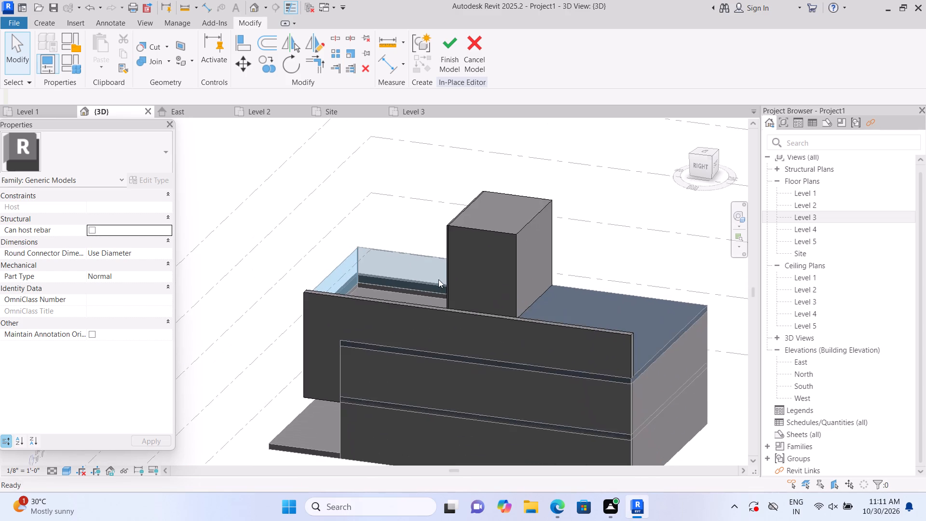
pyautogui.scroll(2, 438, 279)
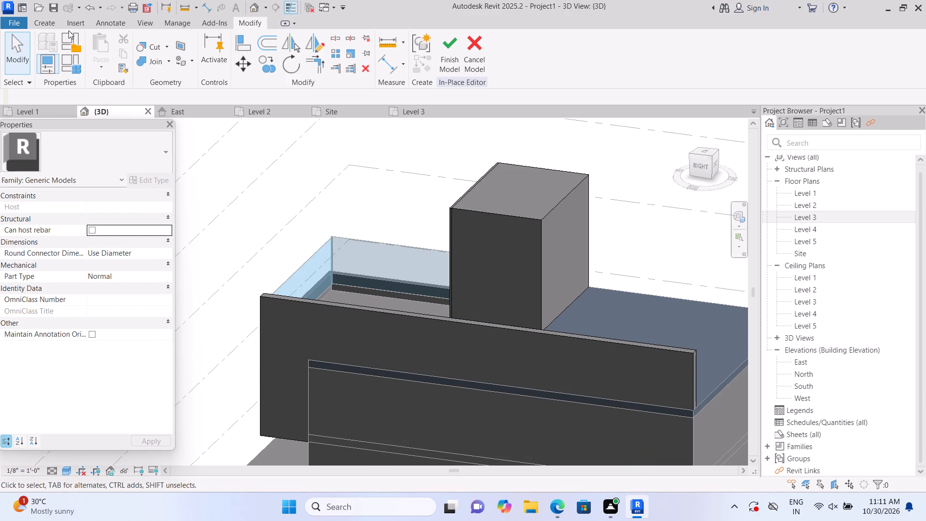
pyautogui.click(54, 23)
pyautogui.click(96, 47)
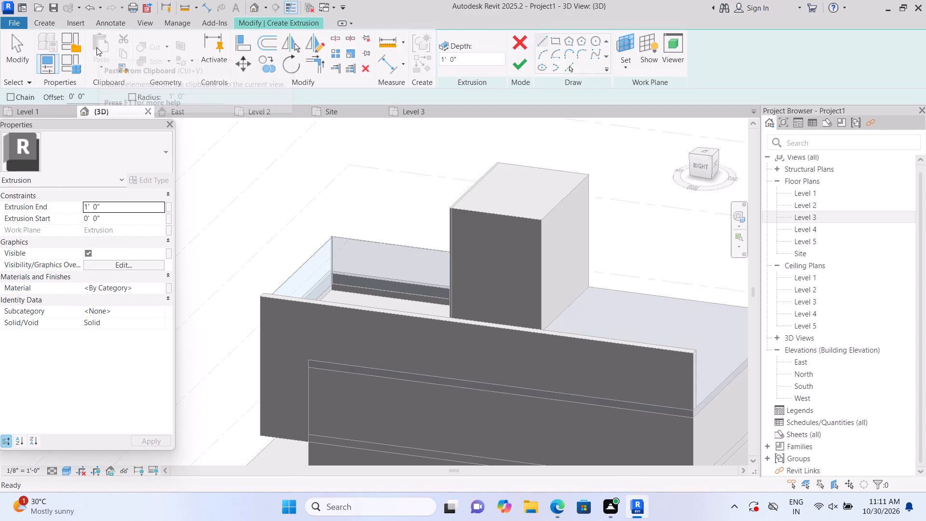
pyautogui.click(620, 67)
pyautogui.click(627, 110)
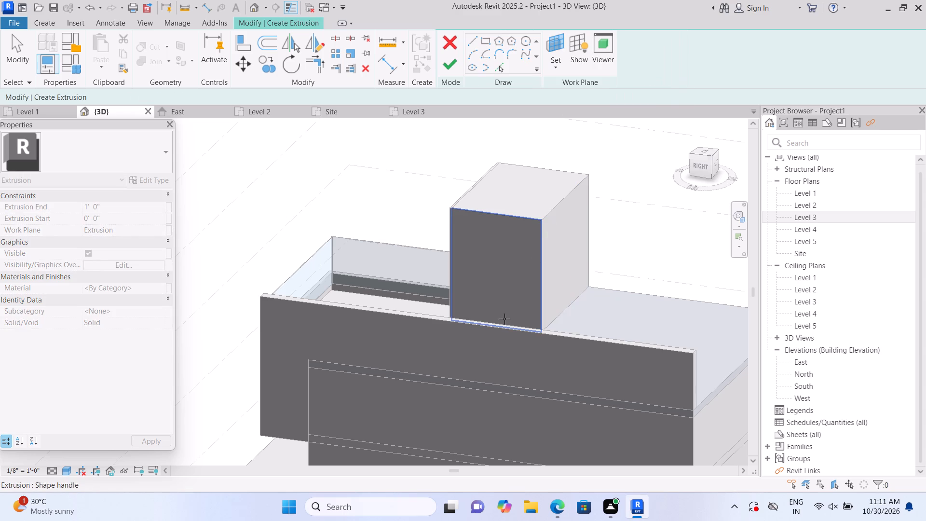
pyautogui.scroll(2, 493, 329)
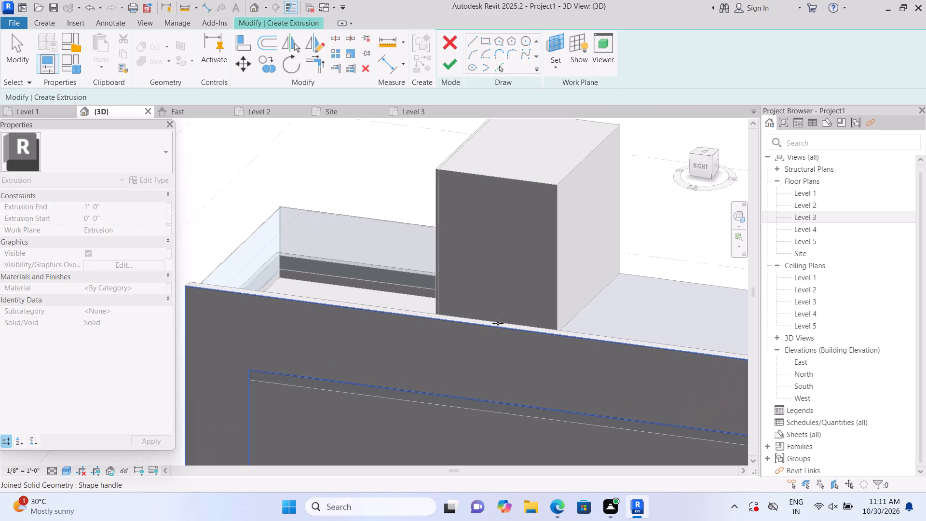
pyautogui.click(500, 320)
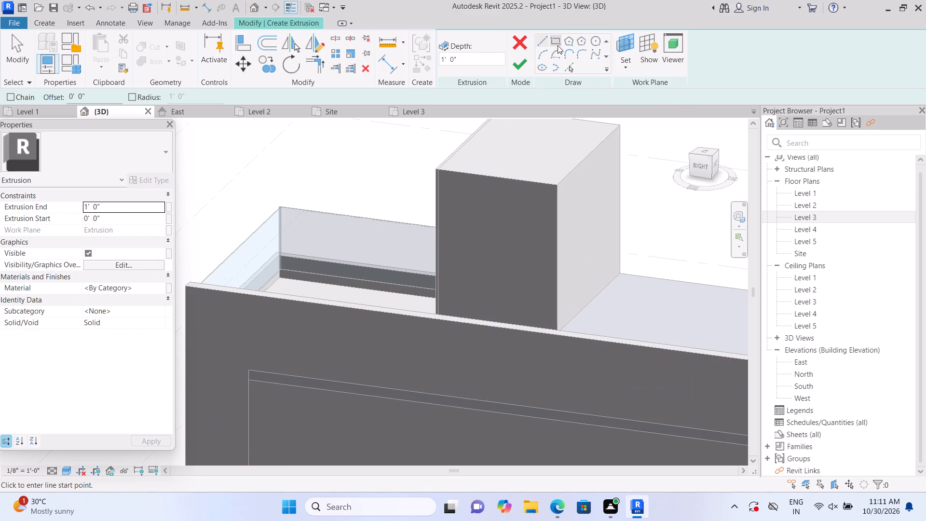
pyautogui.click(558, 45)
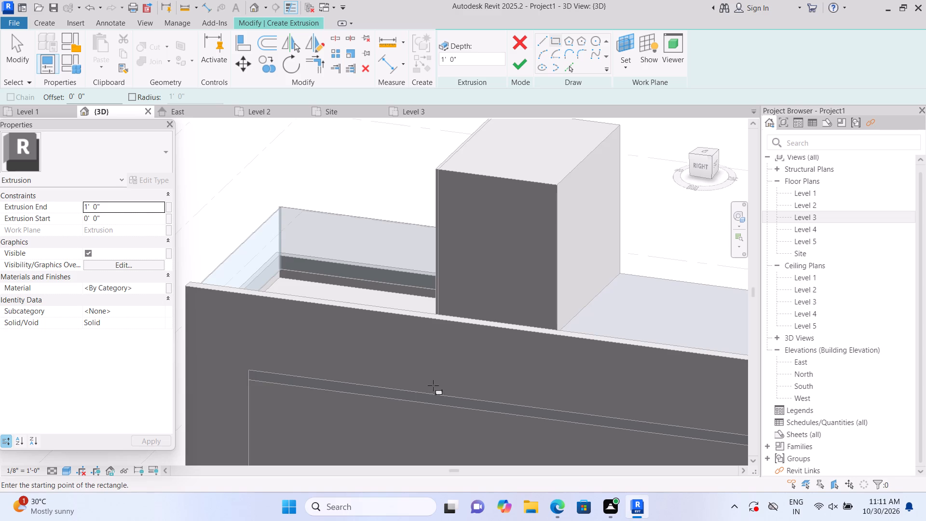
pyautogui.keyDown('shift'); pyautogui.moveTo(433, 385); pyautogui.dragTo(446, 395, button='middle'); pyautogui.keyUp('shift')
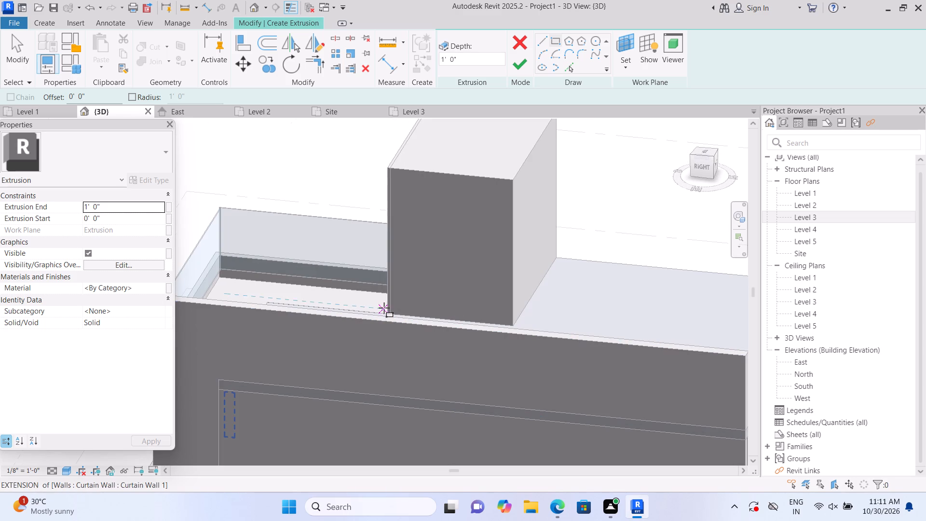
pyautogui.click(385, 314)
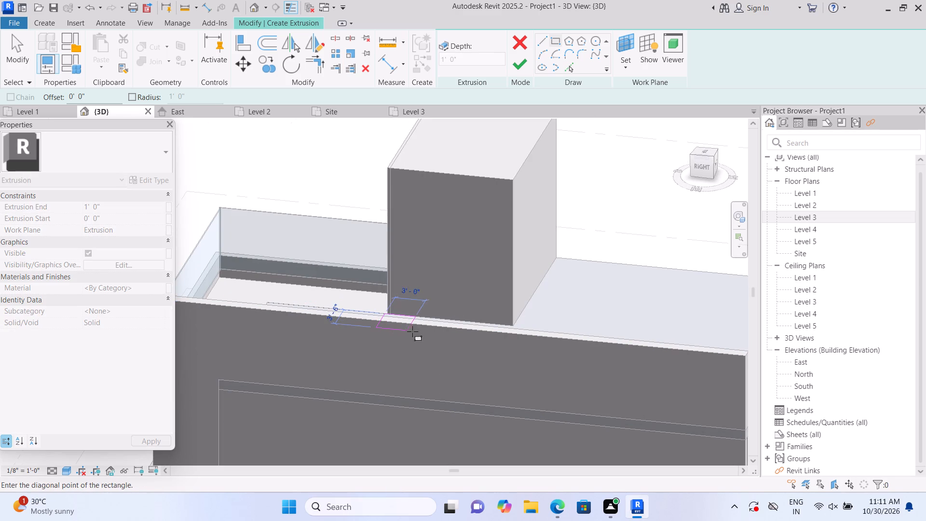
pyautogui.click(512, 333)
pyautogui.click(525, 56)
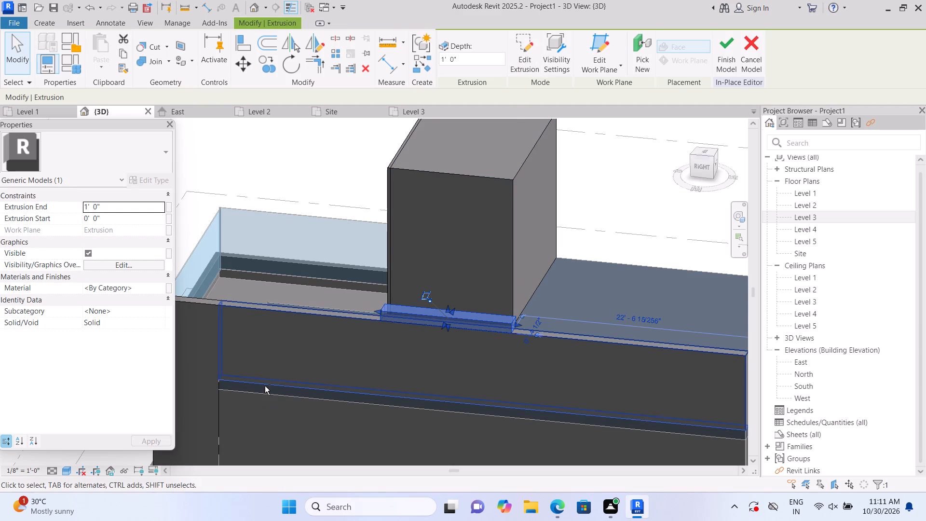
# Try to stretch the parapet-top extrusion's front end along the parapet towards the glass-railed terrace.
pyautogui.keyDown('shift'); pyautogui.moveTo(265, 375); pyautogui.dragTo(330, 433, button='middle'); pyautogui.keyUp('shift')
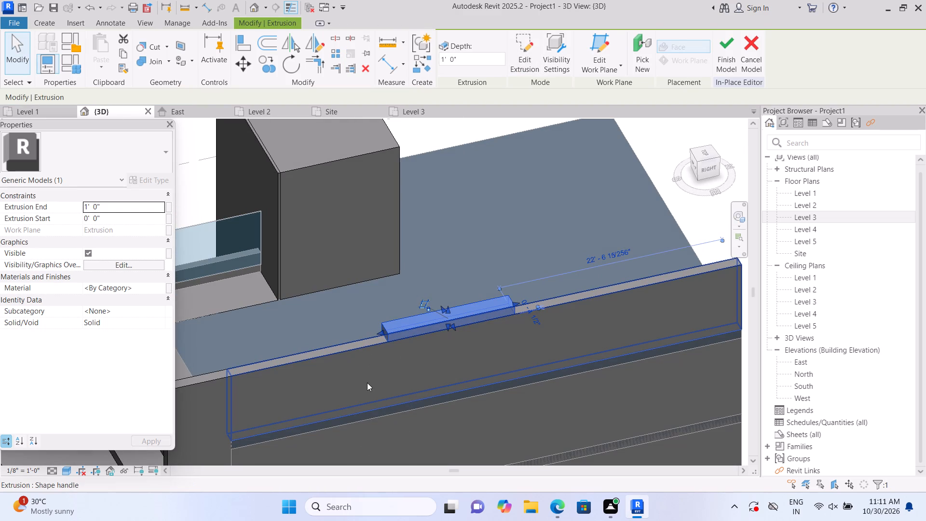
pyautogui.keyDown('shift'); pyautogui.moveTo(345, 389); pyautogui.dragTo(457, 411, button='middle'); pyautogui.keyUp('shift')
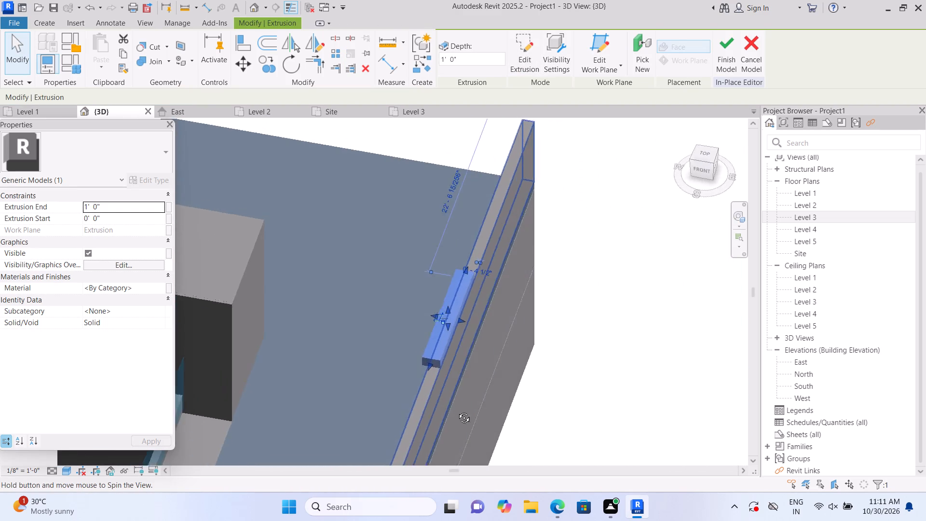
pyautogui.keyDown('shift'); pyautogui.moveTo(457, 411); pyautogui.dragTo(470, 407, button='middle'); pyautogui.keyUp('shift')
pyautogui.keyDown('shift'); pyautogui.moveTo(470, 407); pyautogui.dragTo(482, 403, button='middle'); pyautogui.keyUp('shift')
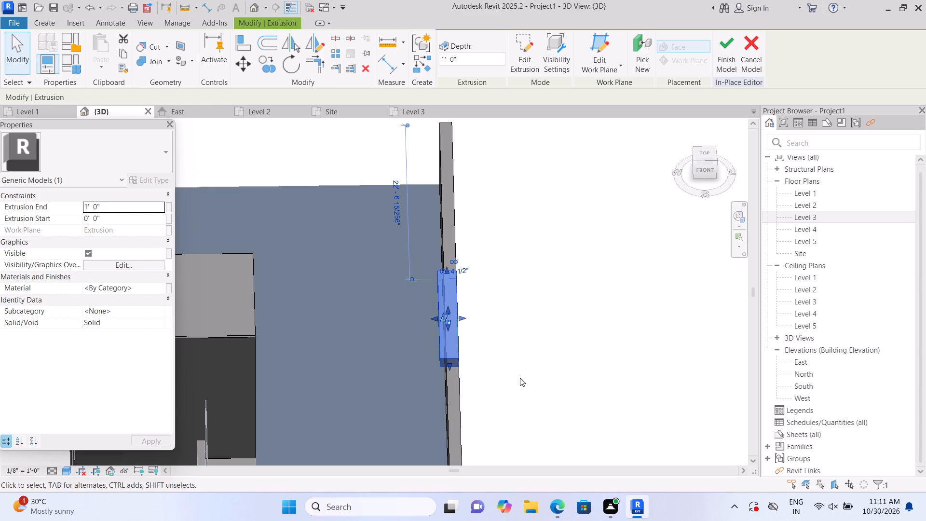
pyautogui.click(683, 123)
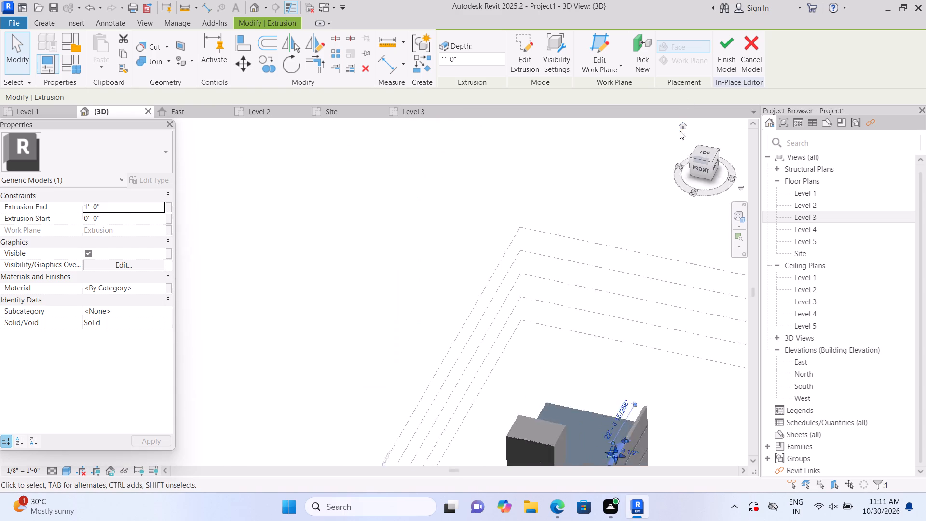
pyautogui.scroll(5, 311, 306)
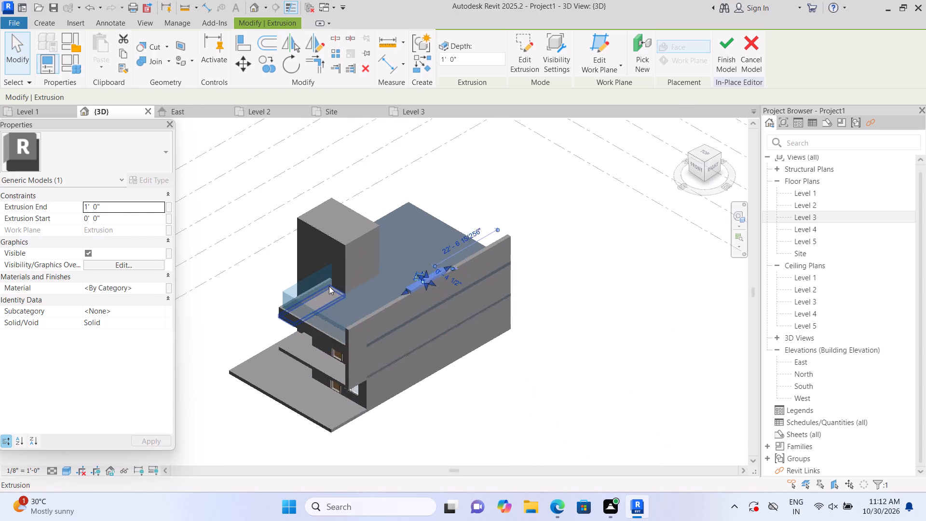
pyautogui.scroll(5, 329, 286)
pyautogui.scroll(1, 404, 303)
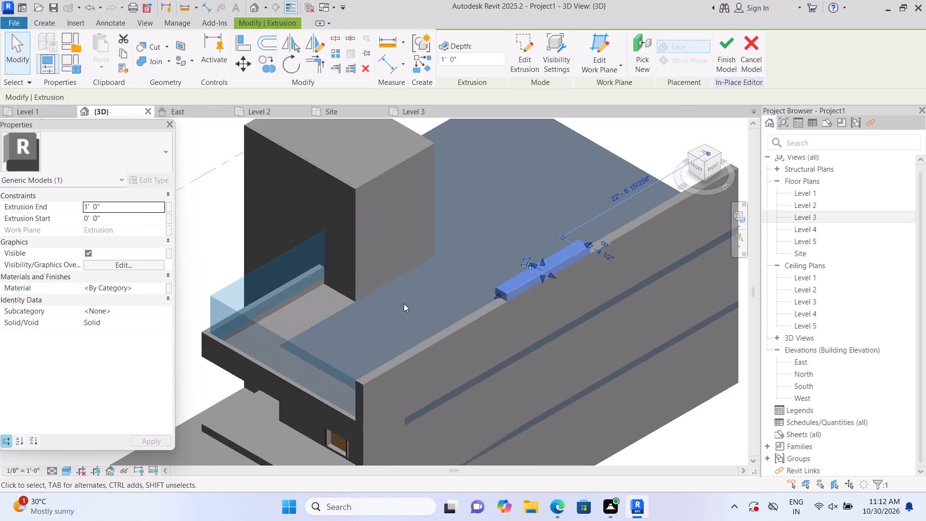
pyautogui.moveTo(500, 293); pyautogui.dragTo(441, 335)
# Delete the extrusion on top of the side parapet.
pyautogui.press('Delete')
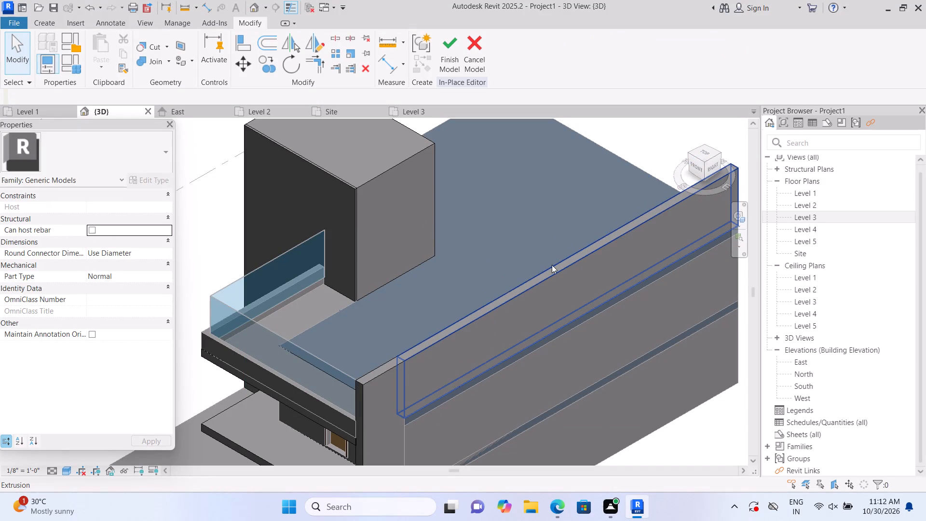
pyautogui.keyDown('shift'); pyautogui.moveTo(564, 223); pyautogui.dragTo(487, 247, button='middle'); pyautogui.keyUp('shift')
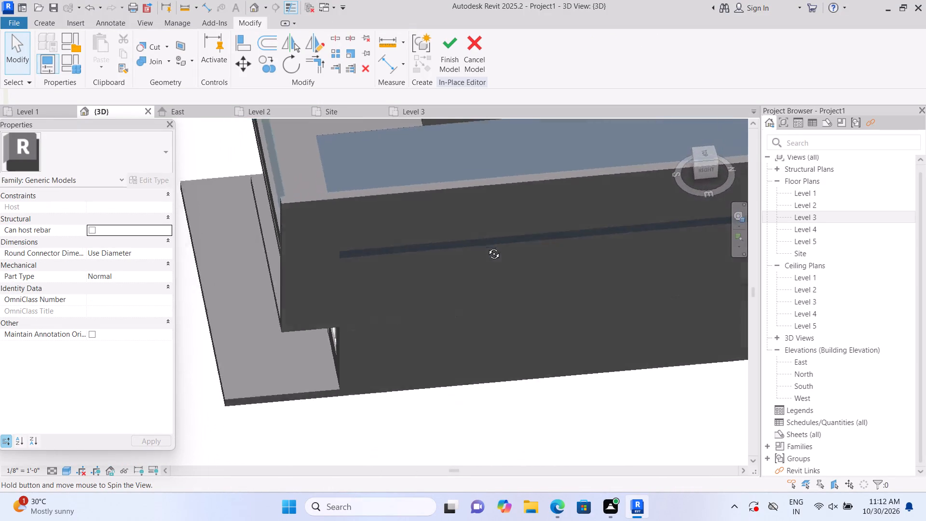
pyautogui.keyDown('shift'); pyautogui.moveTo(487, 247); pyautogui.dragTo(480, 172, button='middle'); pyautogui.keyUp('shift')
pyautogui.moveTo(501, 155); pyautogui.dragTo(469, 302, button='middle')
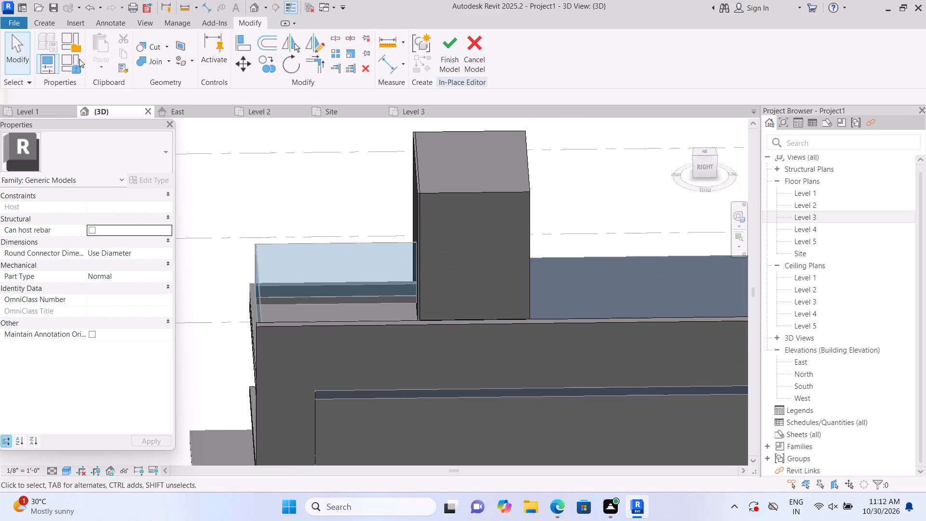
# Extrude a rectangle about 12' 3" by 1' 2" across the rooftop block's parapet-facing side, 1' 0" deep.
pyautogui.click(54, 20)
pyautogui.click(100, 50)
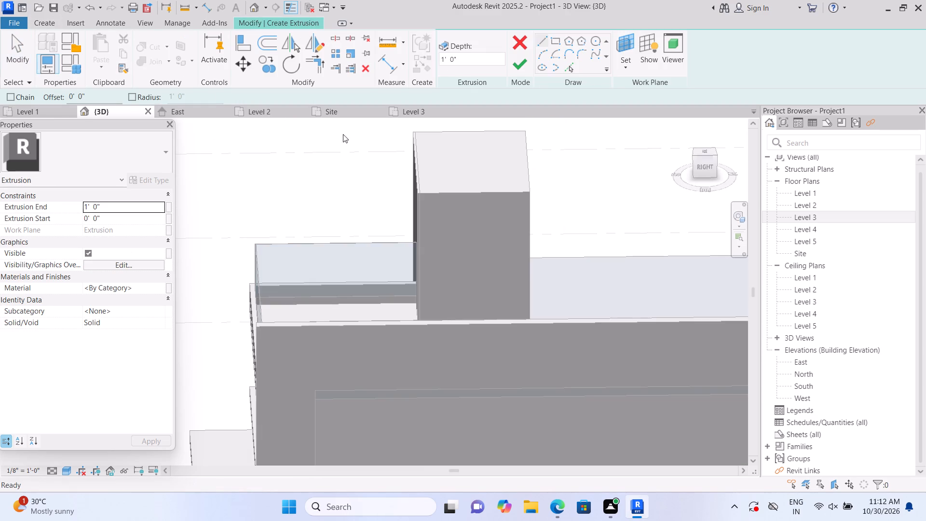
pyautogui.click(624, 65)
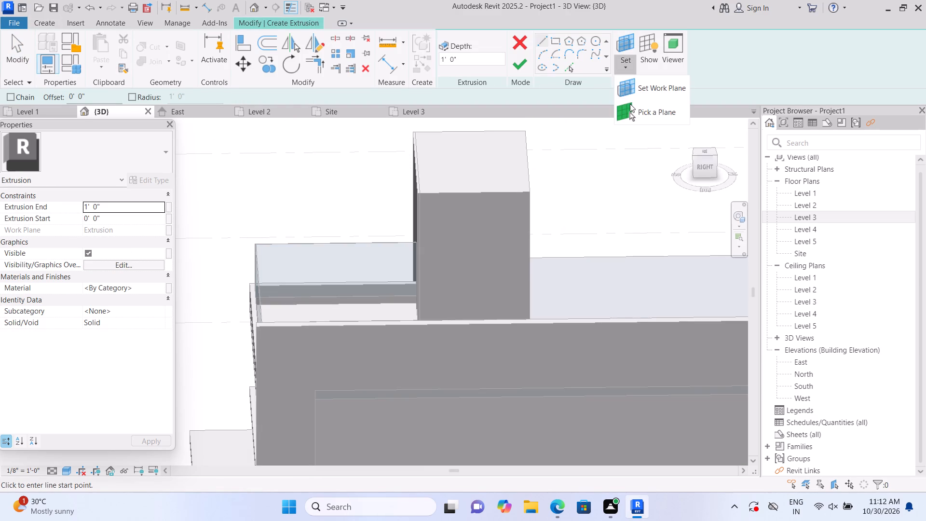
pyautogui.click(631, 107)
pyautogui.click(518, 218)
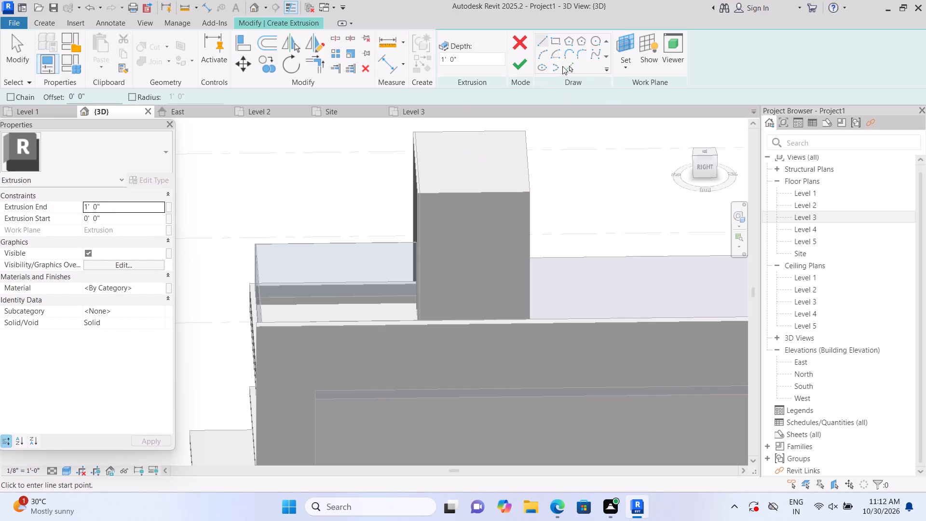
pyautogui.click(552, 38)
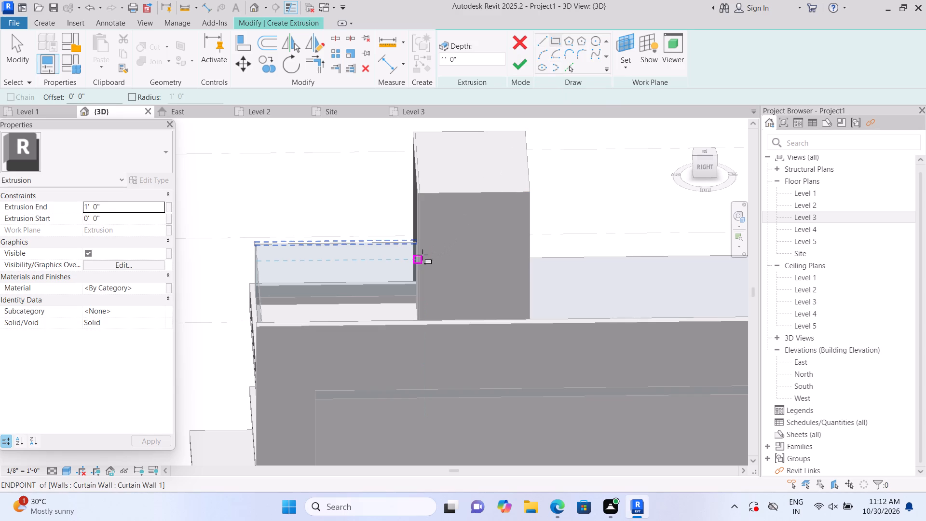
pyautogui.click(422, 258)
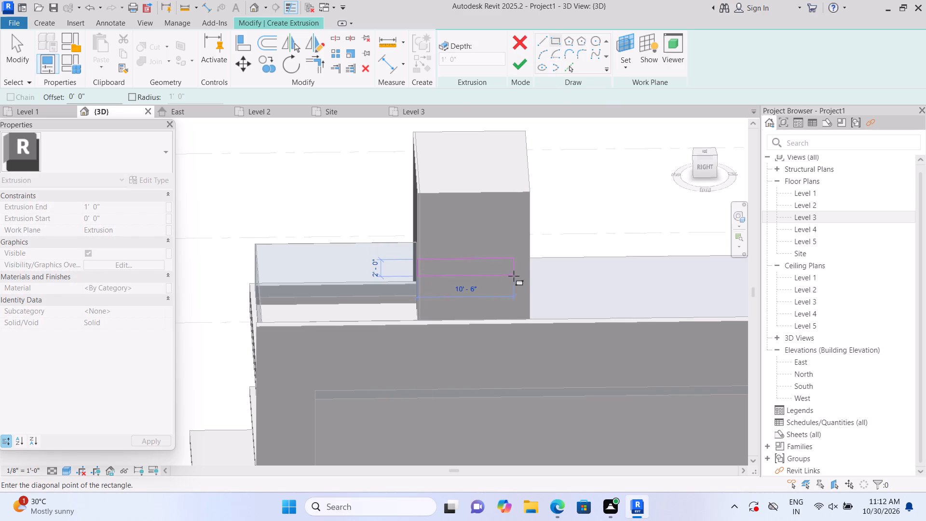
pyautogui.click(531, 268)
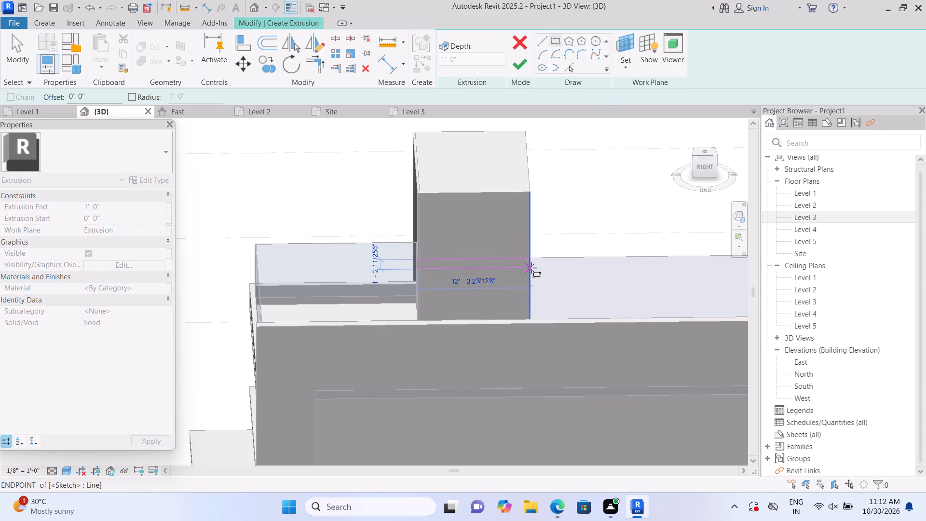
pyautogui.click(530, 64)
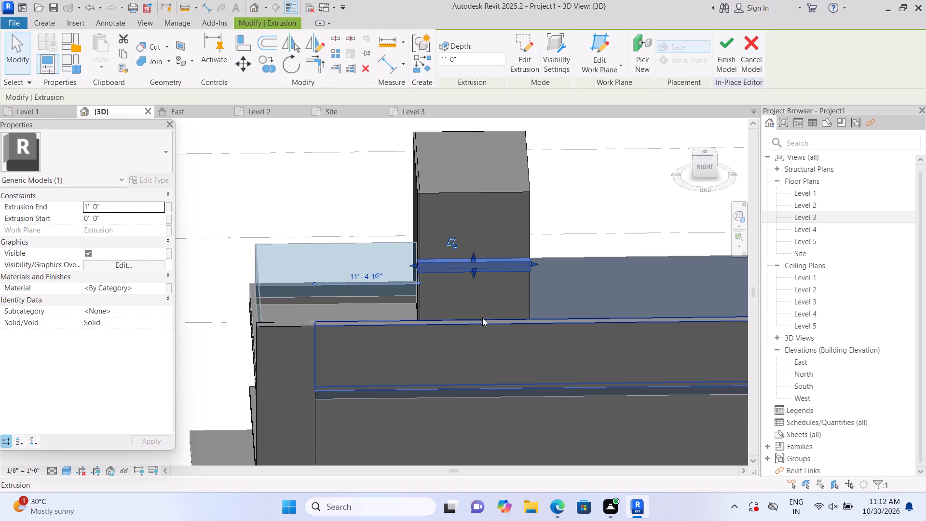
# Stretch the new extrusion from the rooftop block towards the side parapet to a depth of about 15' 0 1/2".
pyautogui.keyDown('shift'); pyautogui.moveTo(406, 341); pyautogui.dragTo(610, 358, button='middle'); pyautogui.keyUp('shift')
pyautogui.keyDown('shift'); pyautogui.moveTo(635, 298); pyautogui.dragTo(560, 325, button='middle'); pyautogui.keyUp('shift')
pyautogui.scroll(3, 531, 287)
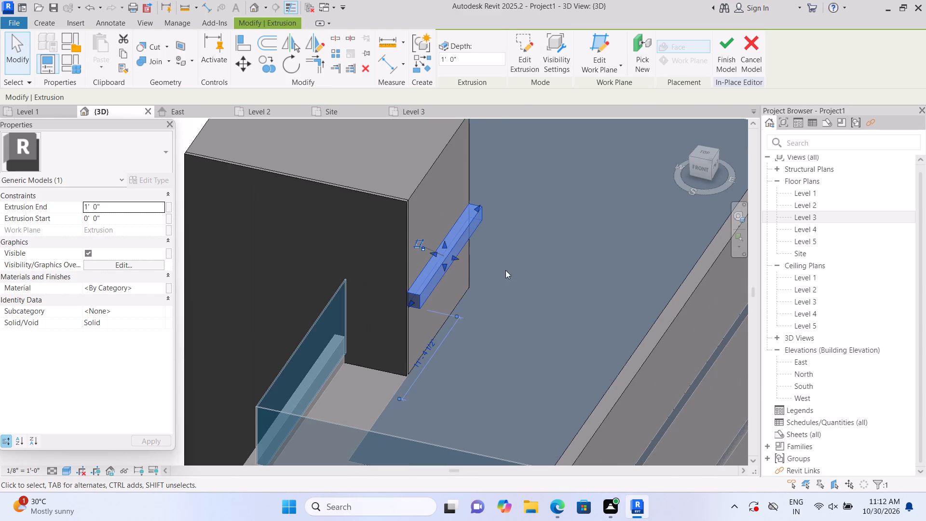
pyautogui.moveTo(456, 257); pyautogui.dragTo(626, 327)
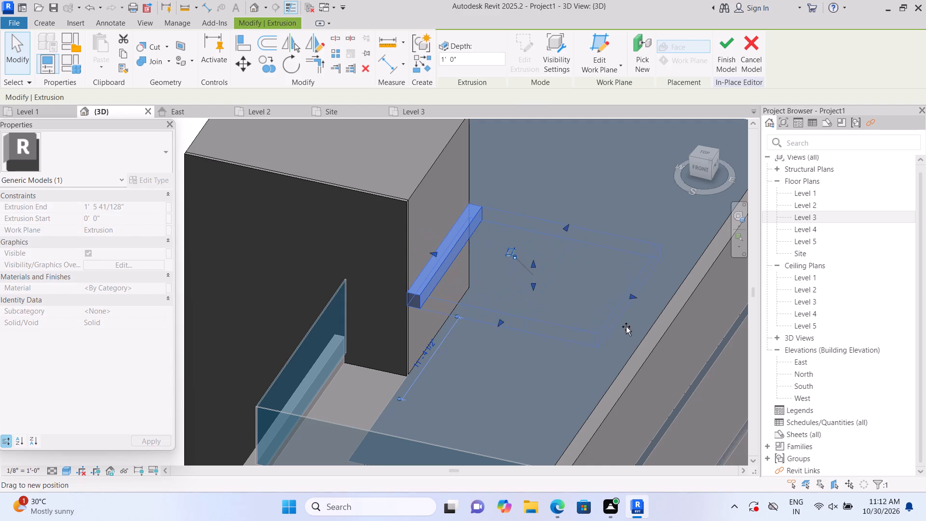
pyautogui.moveTo(626, 327); pyautogui.dragTo(627, 327)
pyautogui.moveTo(627, 327); pyautogui.dragTo(640, 335)
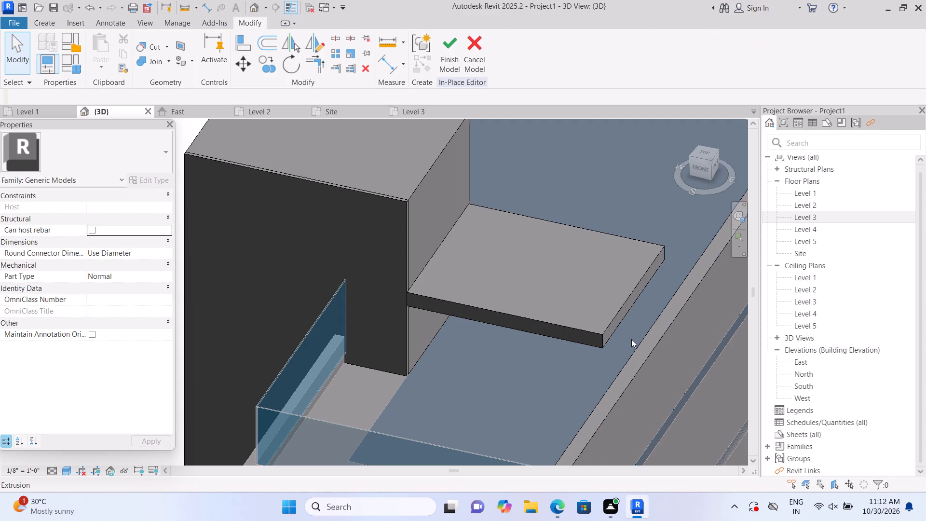
# Lengthen the rooftop slab extrusion further towards the side parapet, to a depth of 18' 7 1/2".
pyautogui.scroll(1, 541, 355)
pyautogui.moveTo(541, 355); pyautogui.dragTo(536, 347, button='middle')
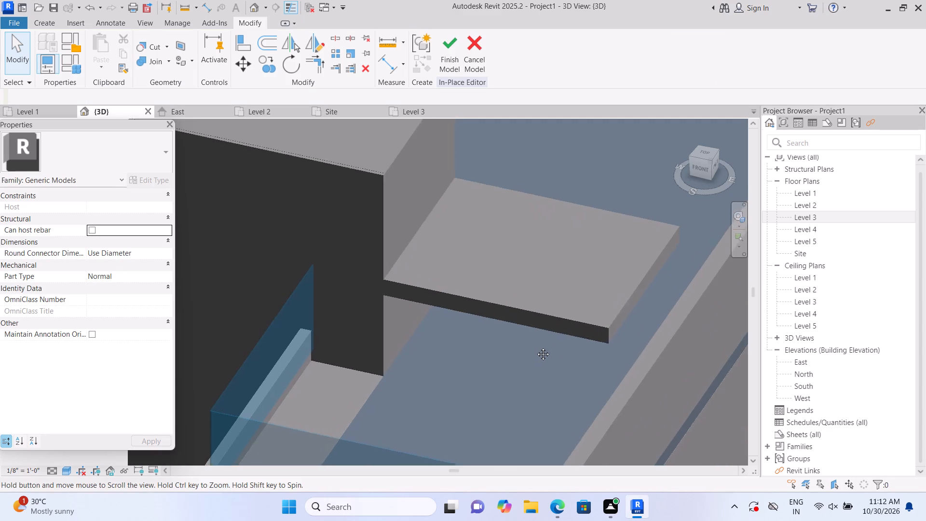
pyautogui.moveTo(536, 347); pyautogui.dragTo(531, 249, button='middle')
pyautogui.scroll(-2, 538, 239)
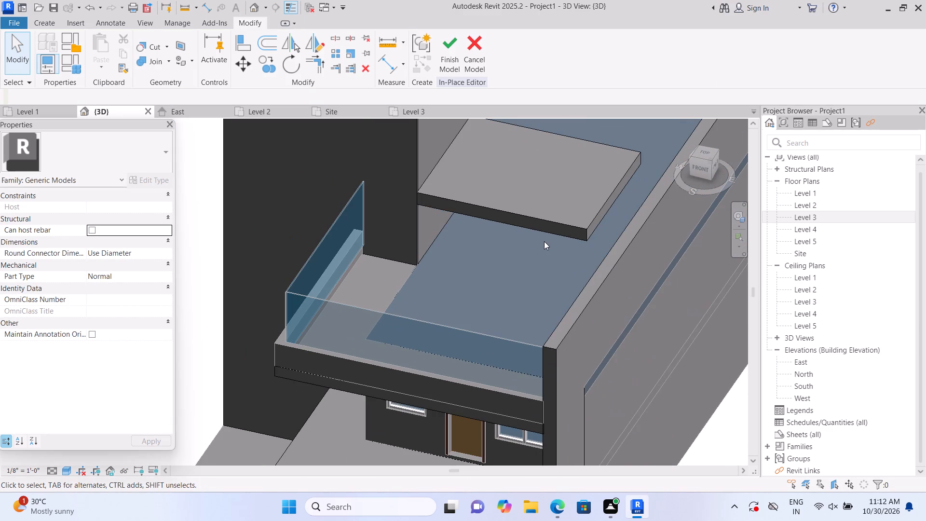
pyautogui.scroll(1, 544, 239)
pyautogui.scroll(-3, 548, 233)
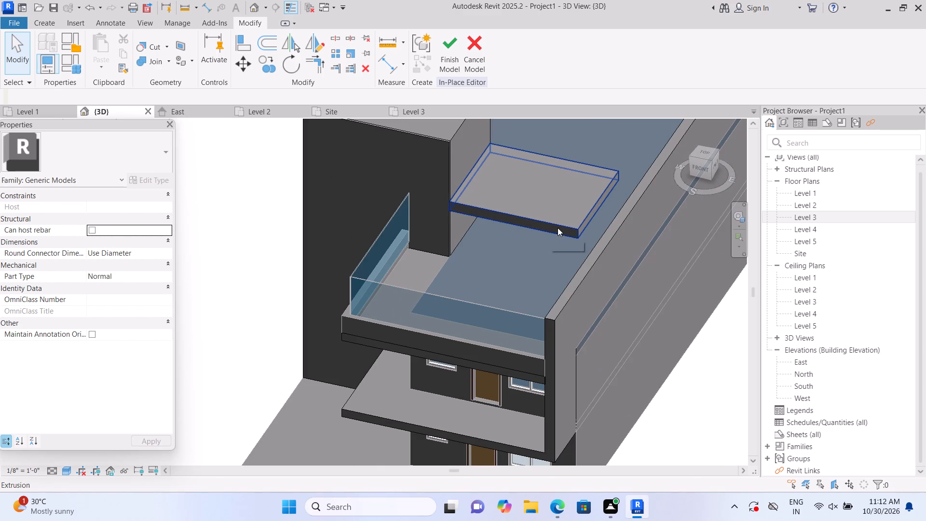
pyautogui.doubleClick(558, 228)
pyautogui.click(447, 69)
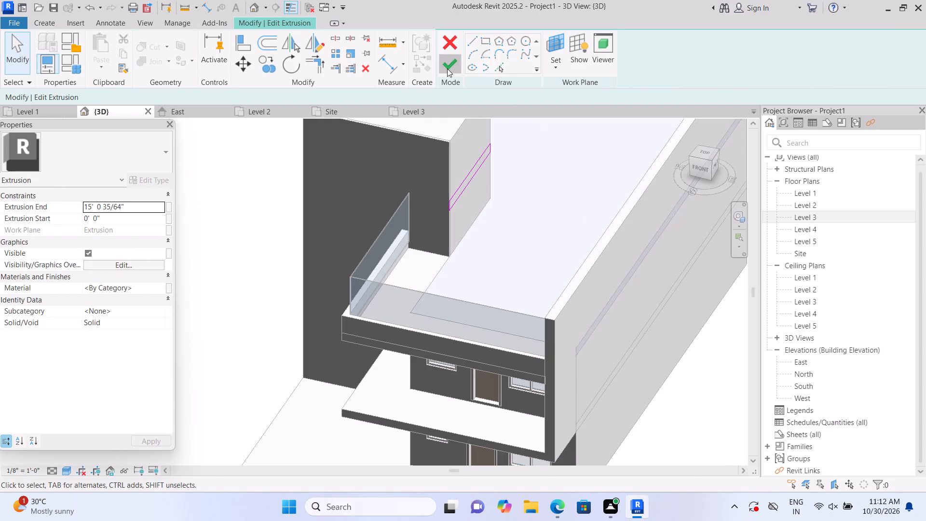
pyautogui.moveTo(602, 205); pyautogui.dragTo(612, 209)
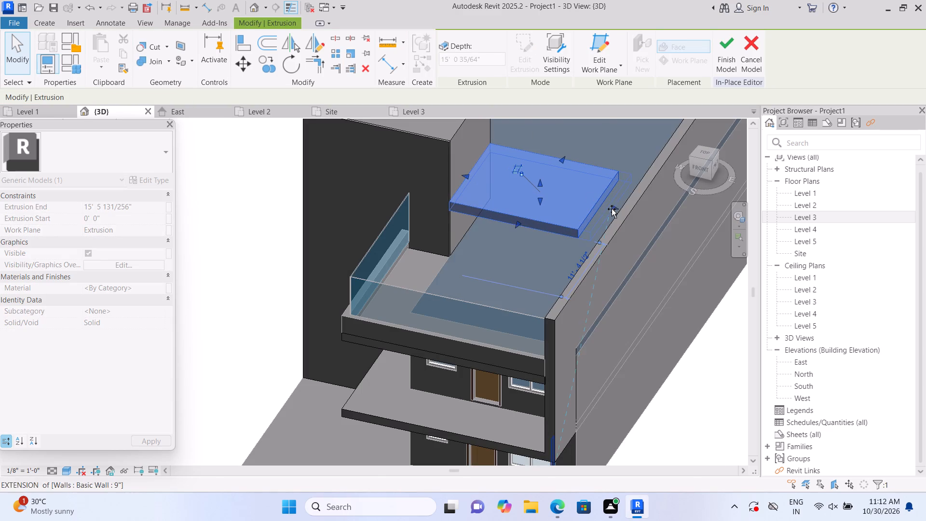
pyautogui.moveTo(612, 209); pyautogui.dragTo(625, 217)
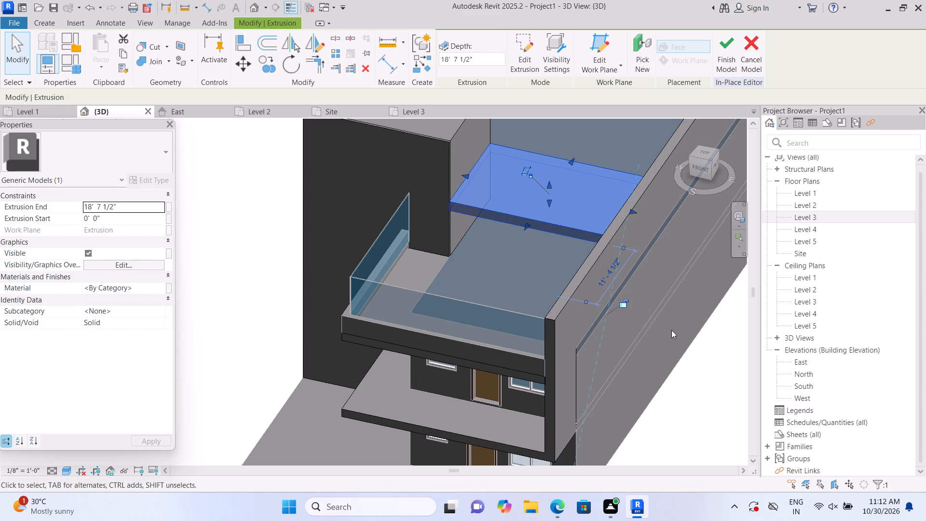
# Extend the slab's parapet-side end to a depth of 19' 0" to close the remaining gap at the side parapet.
pyautogui.scroll(1, 667, 318)
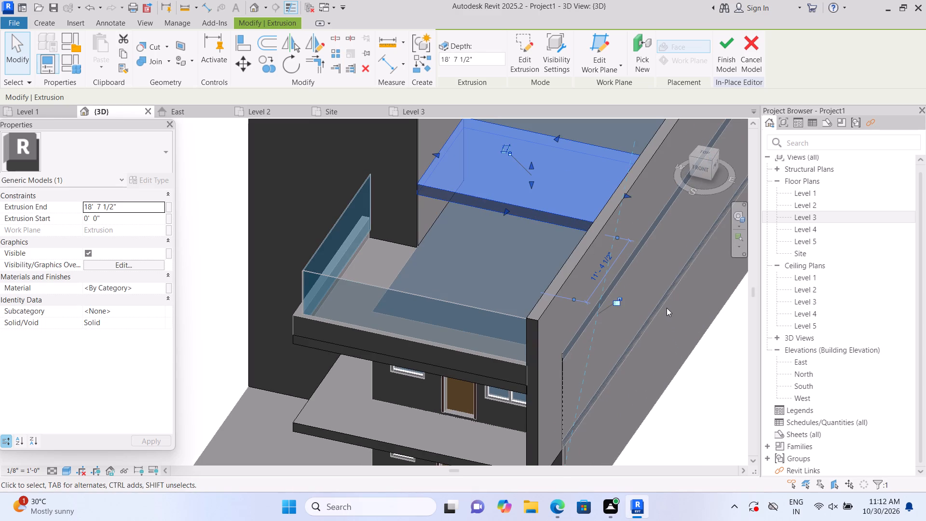
pyautogui.keyDown('shift'); pyautogui.moveTo(616, 350); pyautogui.dragTo(656, 364, button='middle'); pyautogui.keyUp('shift')
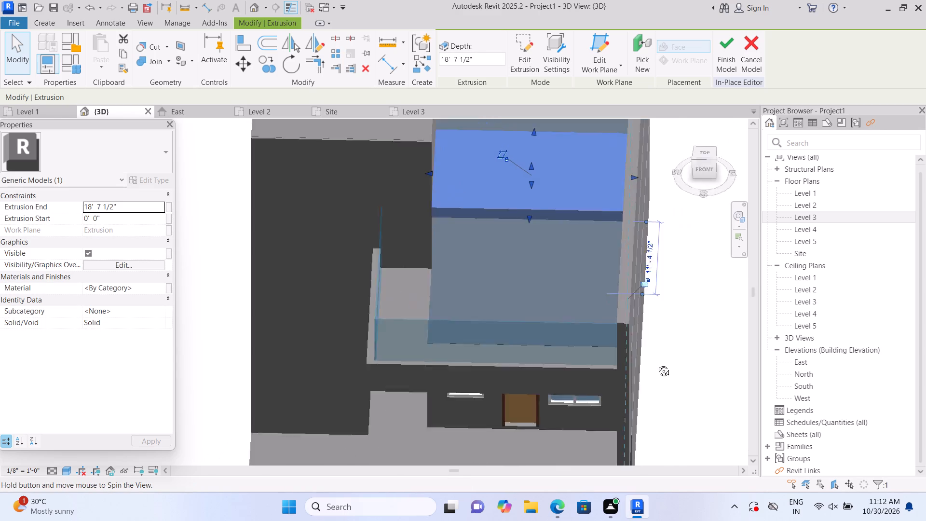
pyautogui.keyDown('shift'); pyautogui.moveTo(656, 364); pyautogui.dragTo(702, 348, button='middle'); pyautogui.keyUp('shift')
pyautogui.scroll(2, 608, 256)
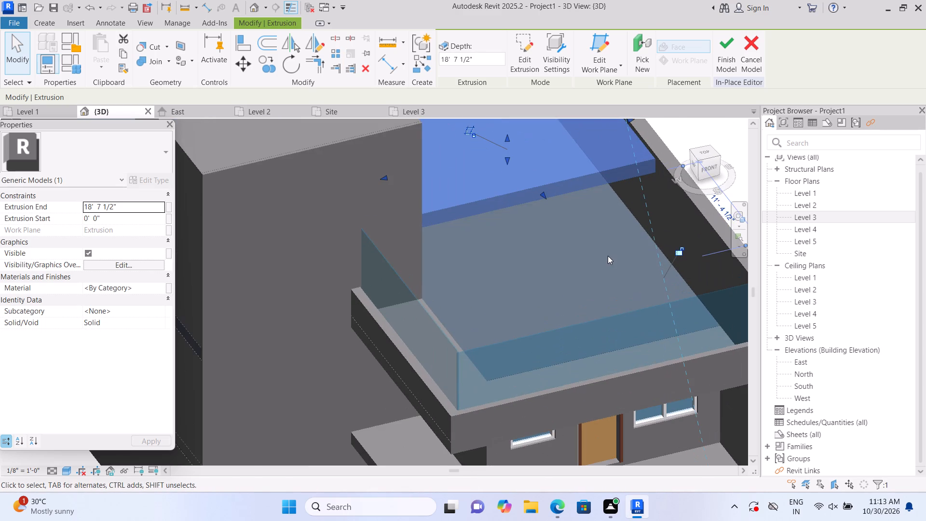
pyautogui.moveTo(602, 279); pyautogui.dragTo(546, 368, button='middle')
pyautogui.scroll(1, 546, 368)
pyautogui.scroll(1, 559, 292)
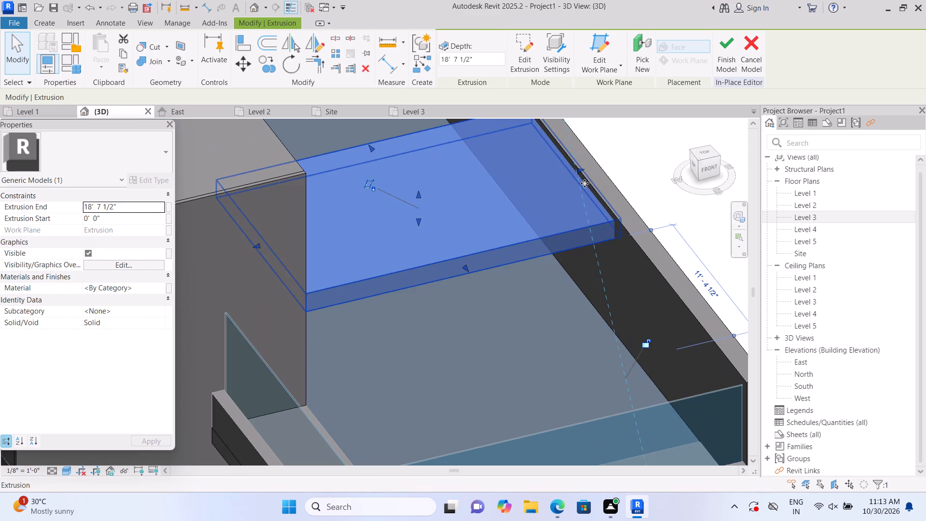
pyautogui.click(578, 165)
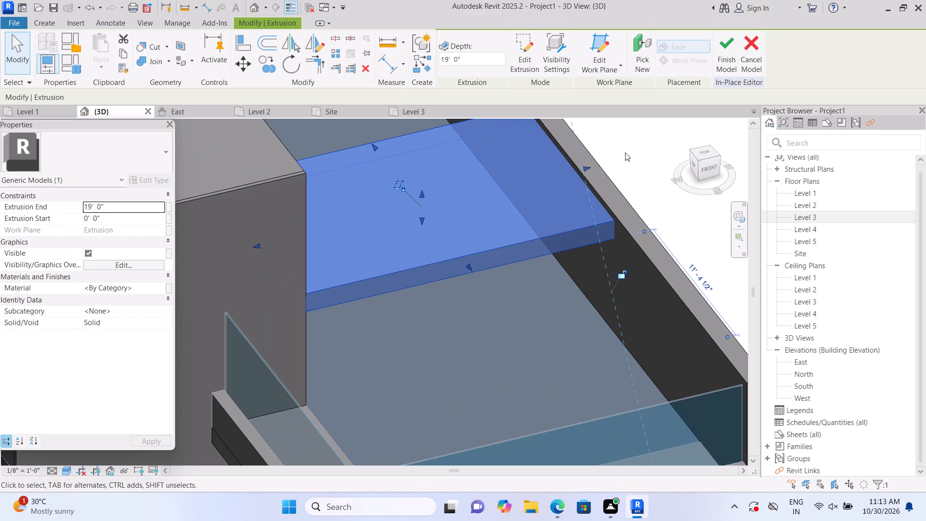
pyautogui.click(633, 148)
# Examine the slab between the rooftop block and side parapet in the home view and from the front.
pyautogui.scroll(-2, 640, 163)
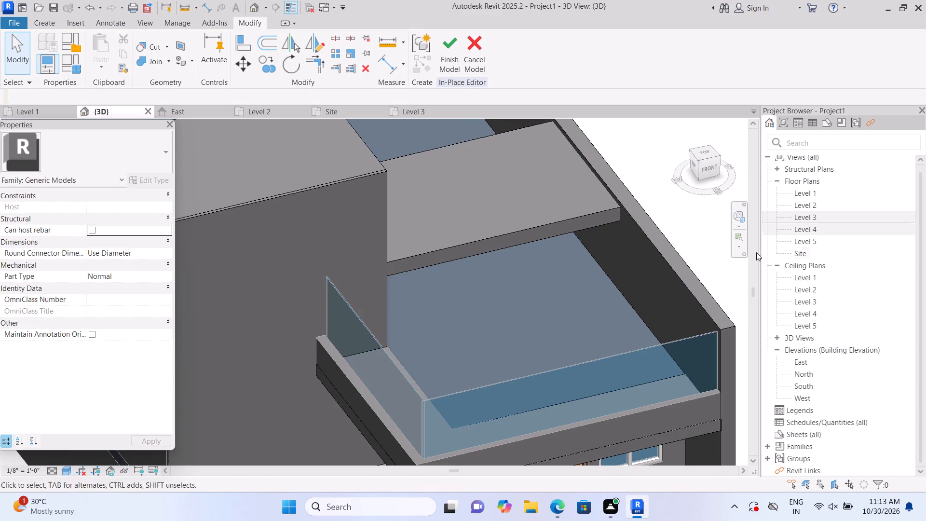
pyautogui.keyDown('shift'); pyautogui.moveTo(706, 245); pyautogui.dragTo(629, 207, button='middle'); pyautogui.keyUp('shift')
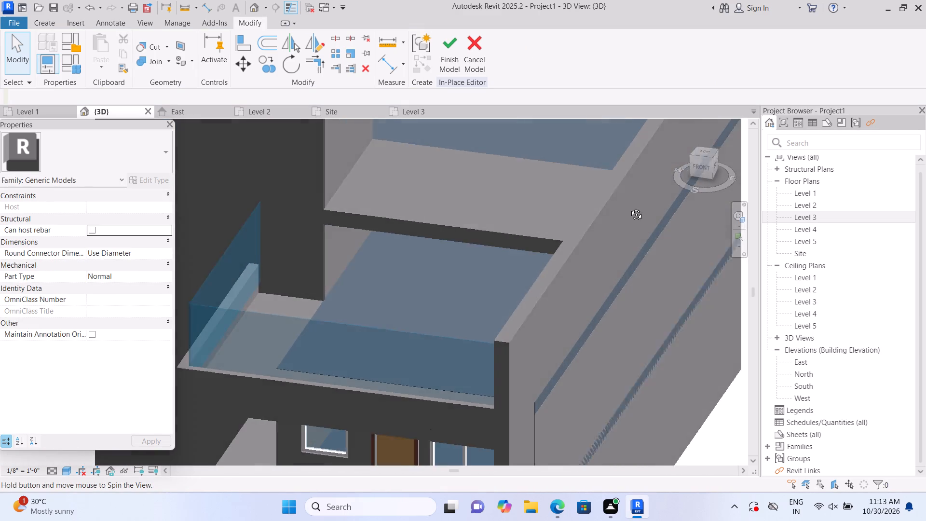
pyautogui.keyDown('shift'); pyautogui.moveTo(629, 207); pyautogui.dragTo(631, 201, button='middle'); pyautogui.keyUp('shift')
pyautogui.click(682, 125)
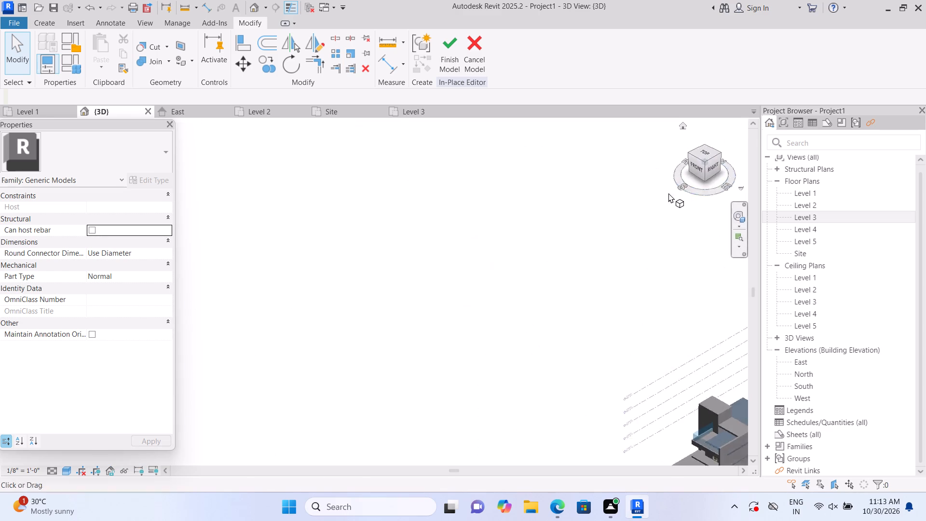
pyautogui.scroll(5, 214, 311)
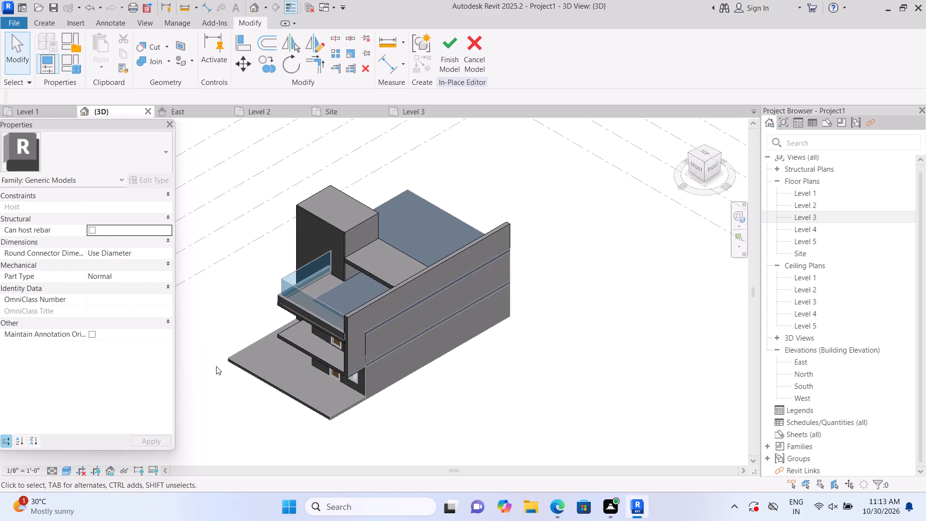
pyautogui.scroll(1, 216, 366)
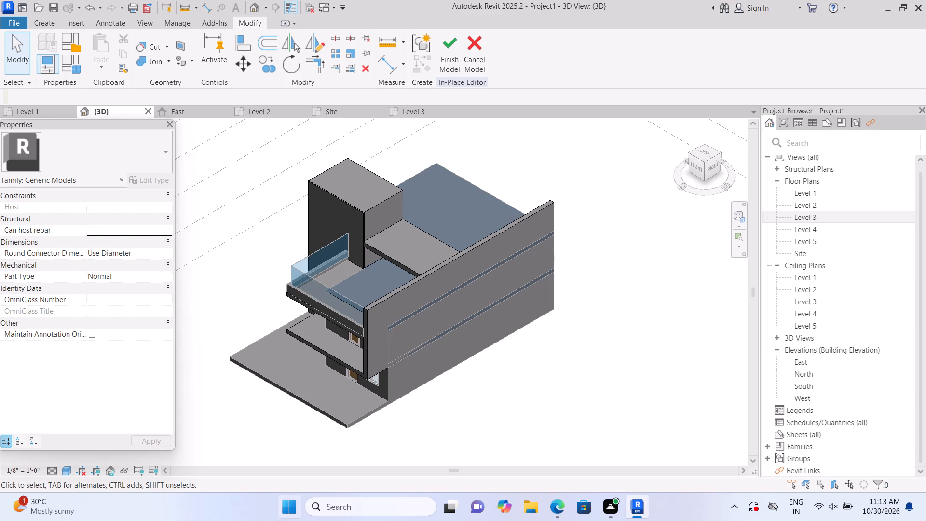
pyautogui.click(699, 165)
pyautogui.scroll(1, 240, 320)
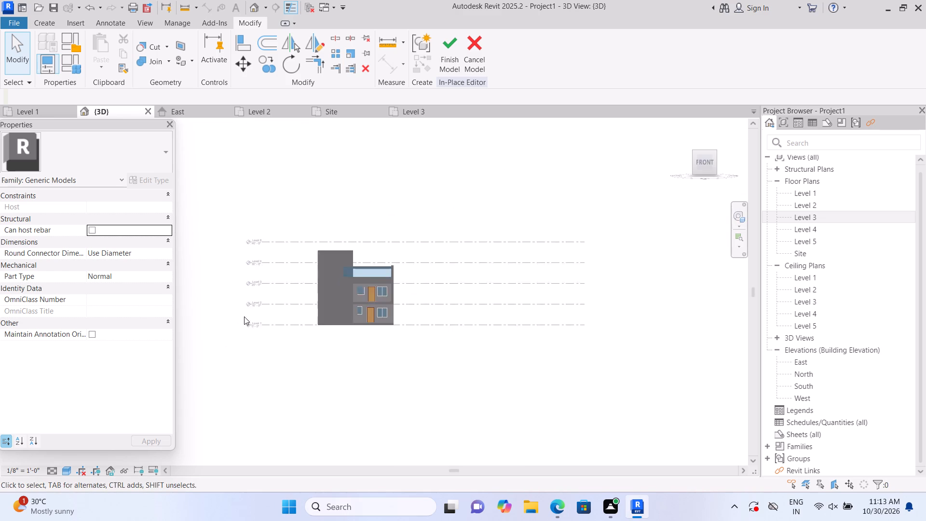
pyautogui.scroll(4, 244, 316)
pyautogui.scroll(3, 310, 293)
pyautogui.moveTo(311, 293); pyautogui.dragTo(303, 340, button='middle')
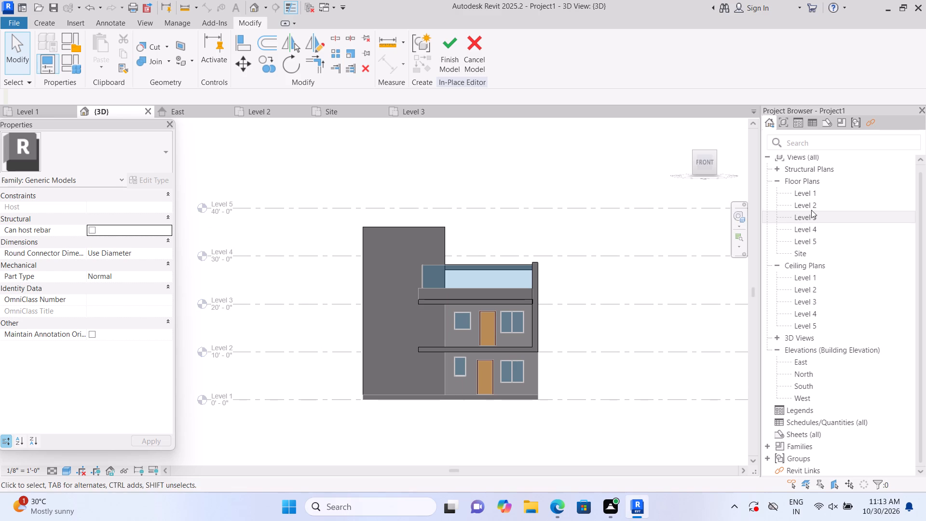
# Look through the Level 1, Level 3 and Level 4 floor plans, returning to Level 3 to examine the rooftop block area.
pyautogui.doubleClick(813, 195)
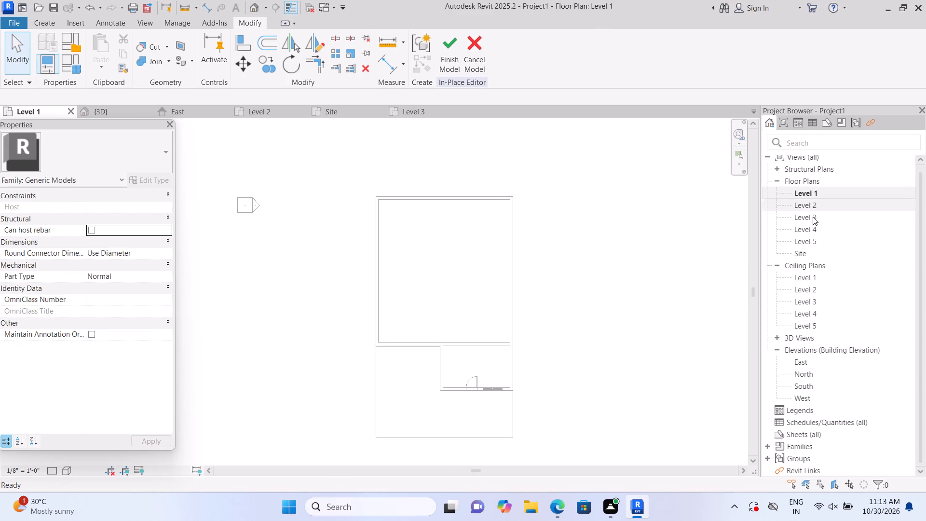
pyautogui.click(813, 219)
pyautogui.click(813, 219)
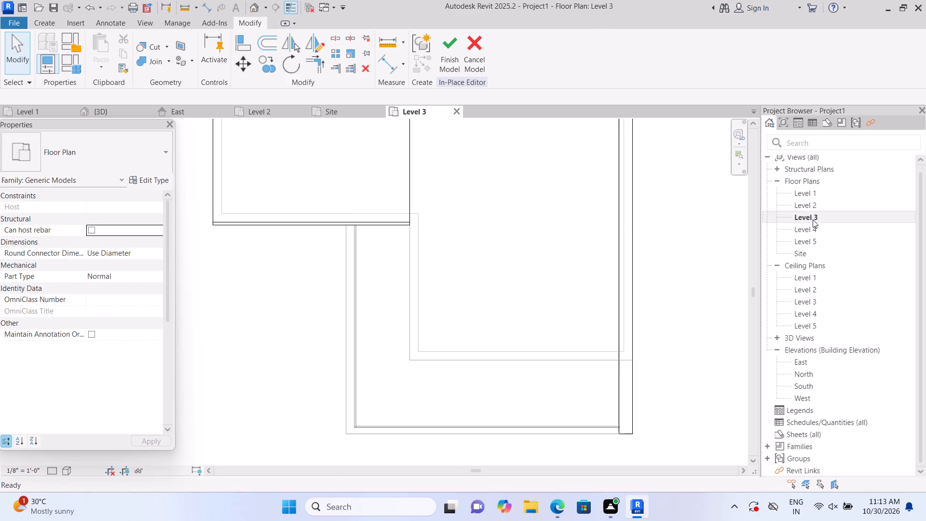
pyautogui.scroll(-3, 606, 316)
pyautogui.moveTo(541, 265); pyautogui.dragTo(543, 324, button='middle')
pyautogui.middleClick(541, 334)
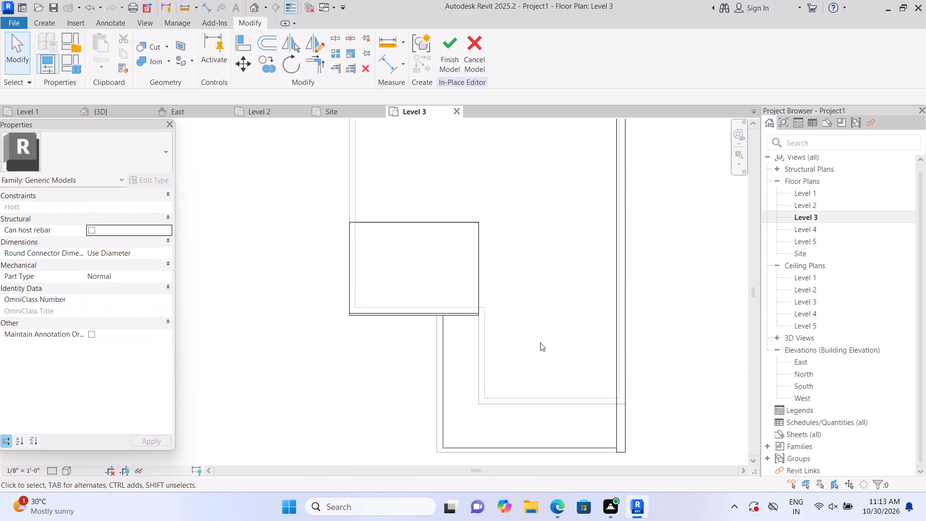
pyautogui.scroll(-1, 541, 343)
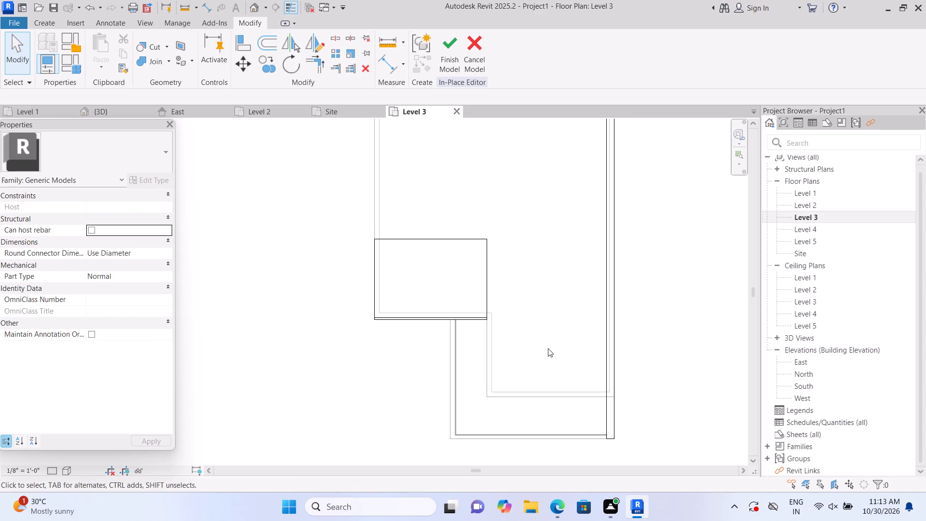
pyautogui.scroll(1, 550, 351)
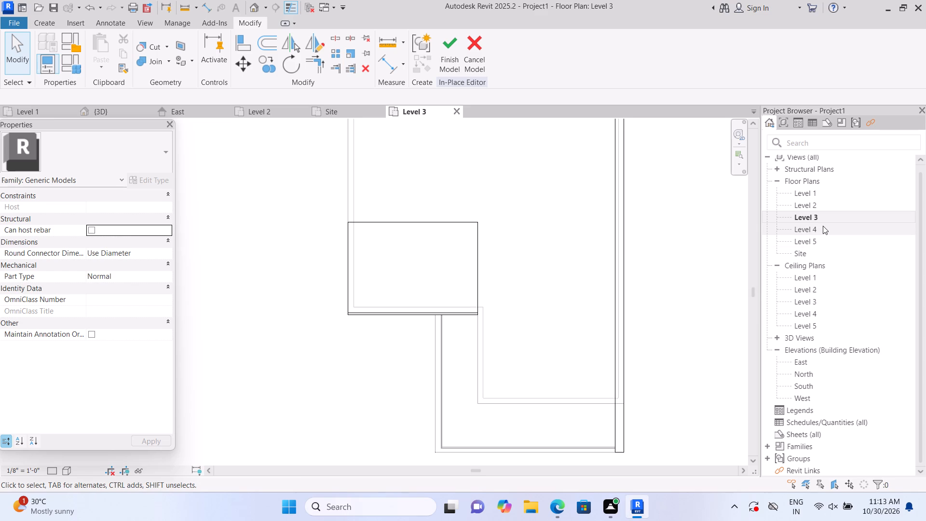
pyautogui.click(823, 226)
pyautogui.click(823, 226)
pyautogui.doubleClick(825, 216)
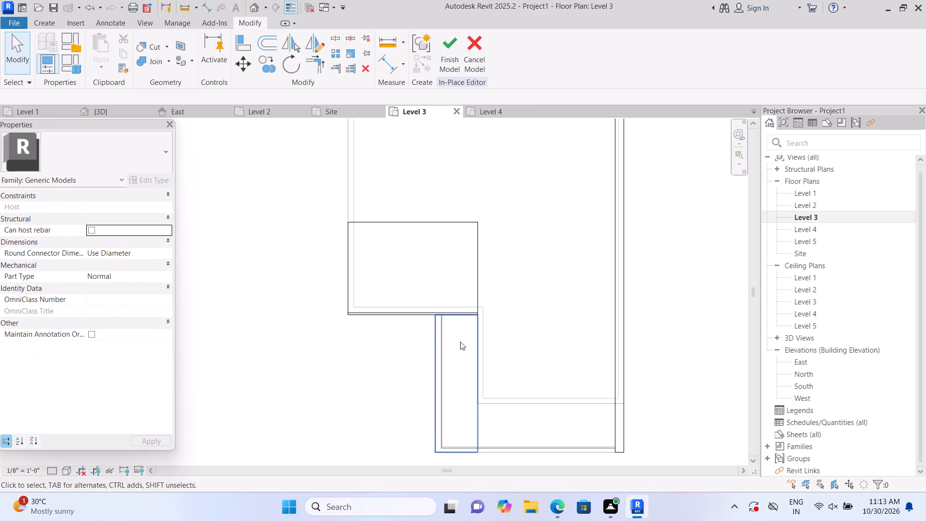
pyautogui.moveTo(532, 291); pyautogui.dragTo(568, 324, button='middle')
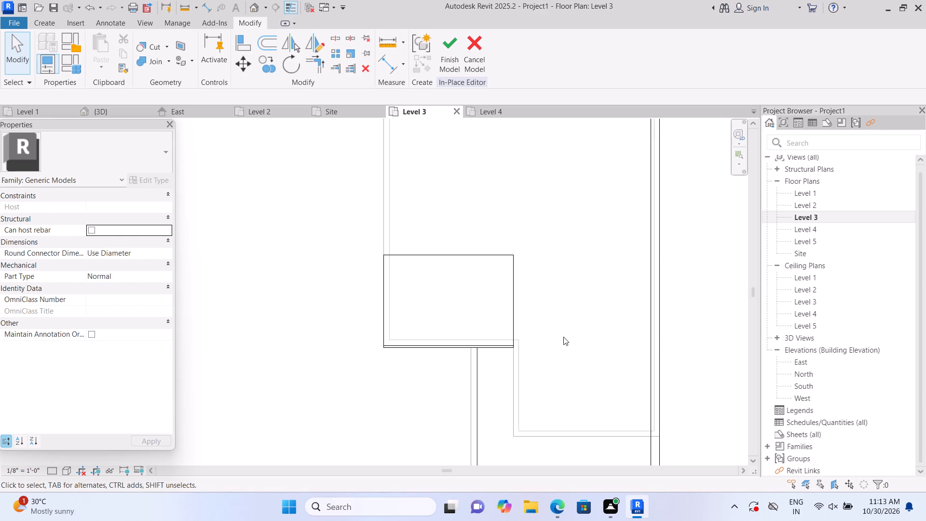
# Finish the in-place model containing the extended rooftop slab.
pyautogui.click(455, 67)
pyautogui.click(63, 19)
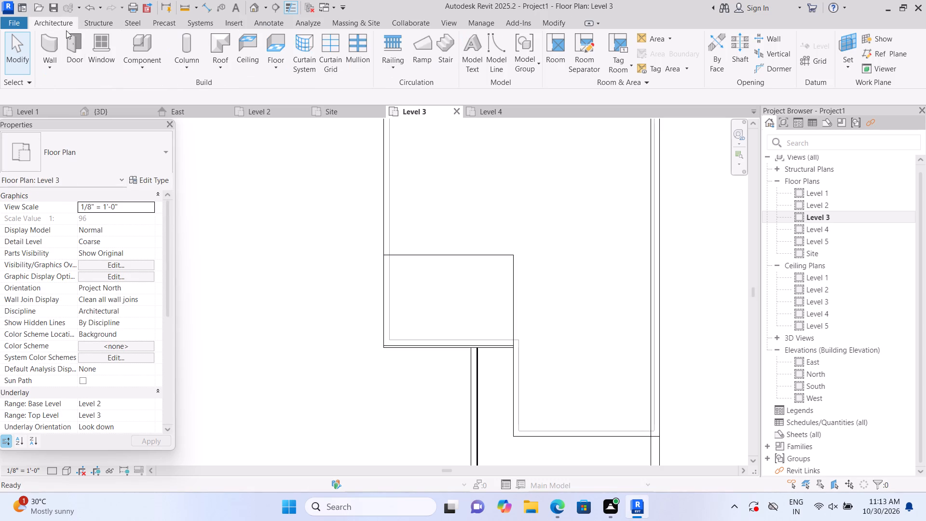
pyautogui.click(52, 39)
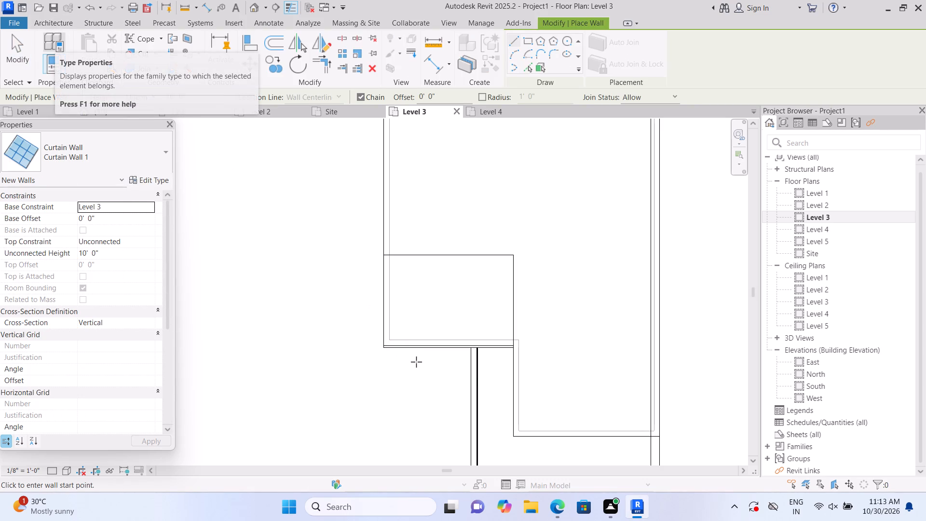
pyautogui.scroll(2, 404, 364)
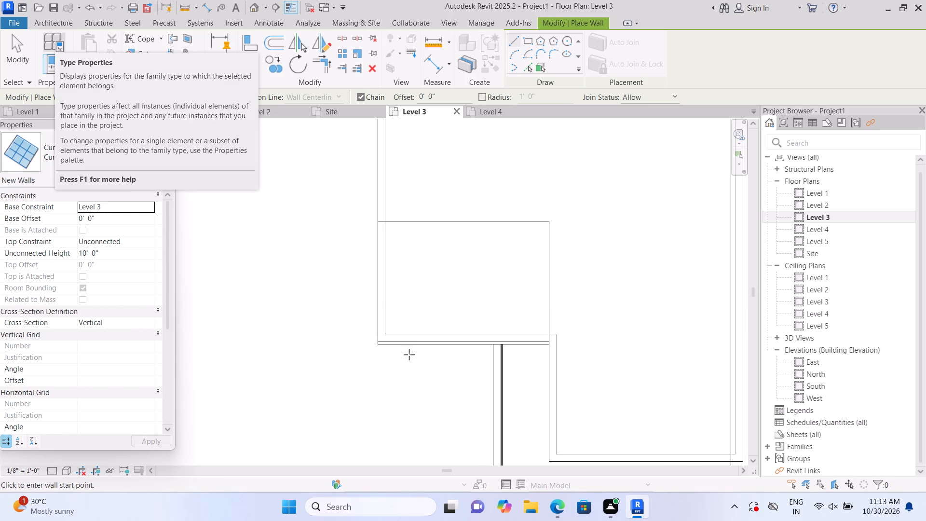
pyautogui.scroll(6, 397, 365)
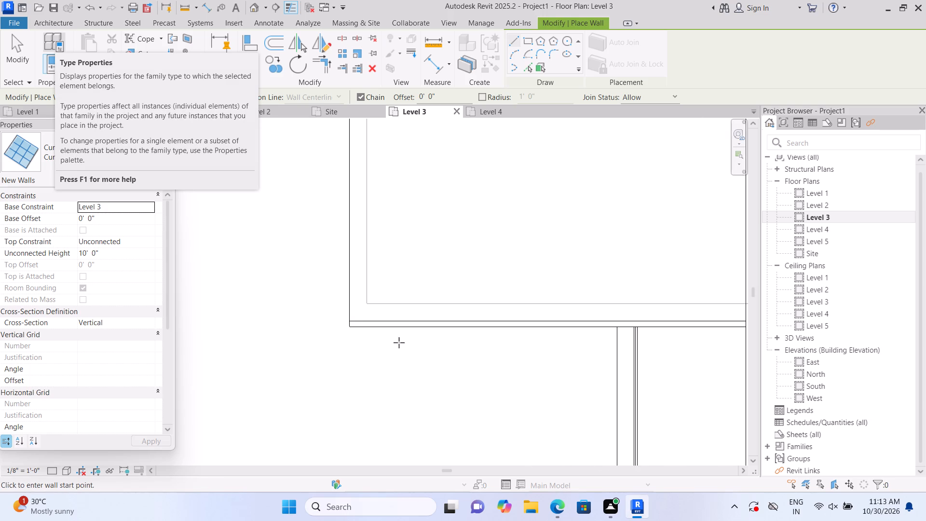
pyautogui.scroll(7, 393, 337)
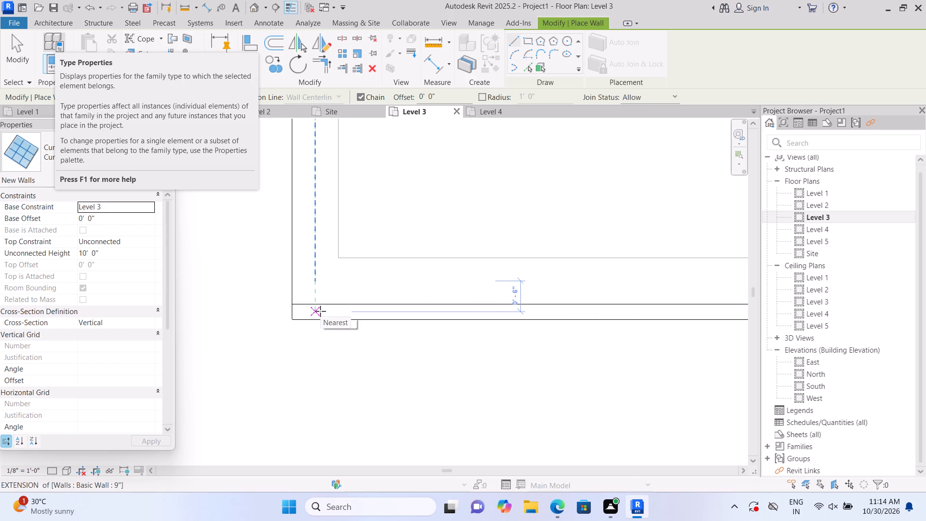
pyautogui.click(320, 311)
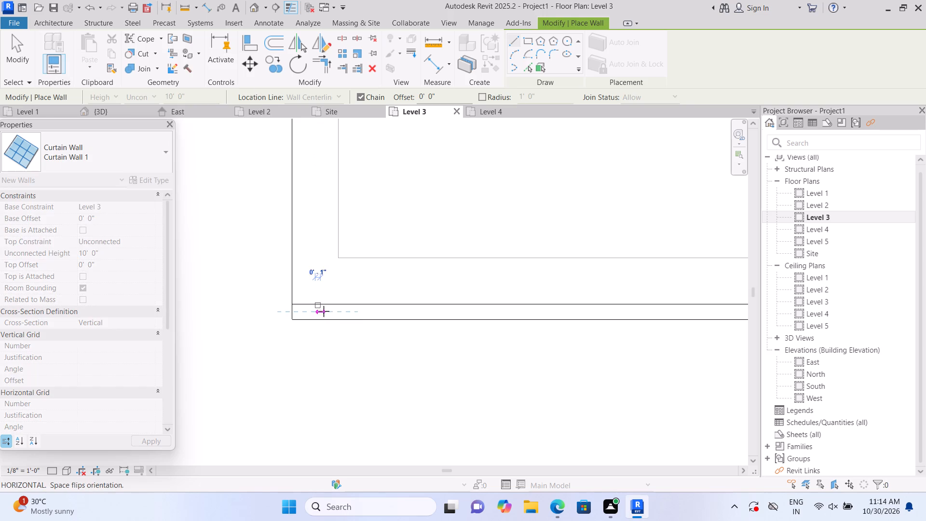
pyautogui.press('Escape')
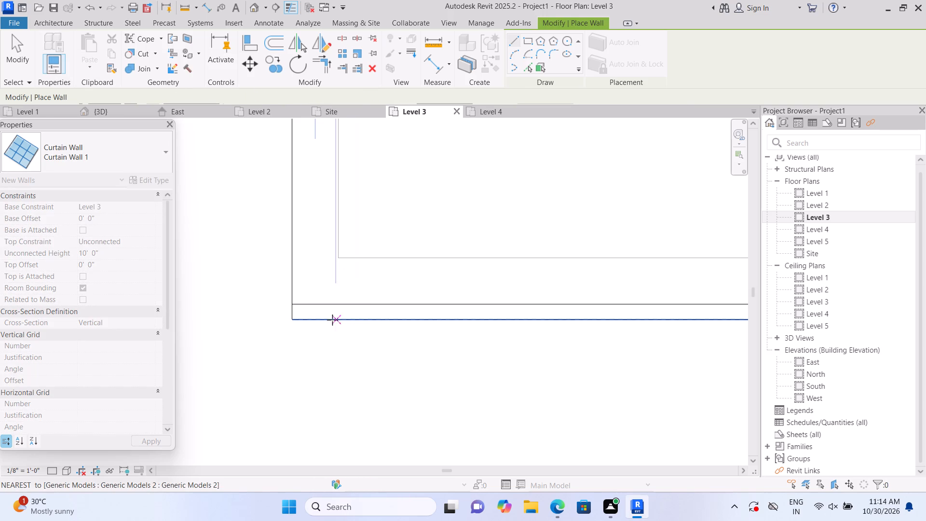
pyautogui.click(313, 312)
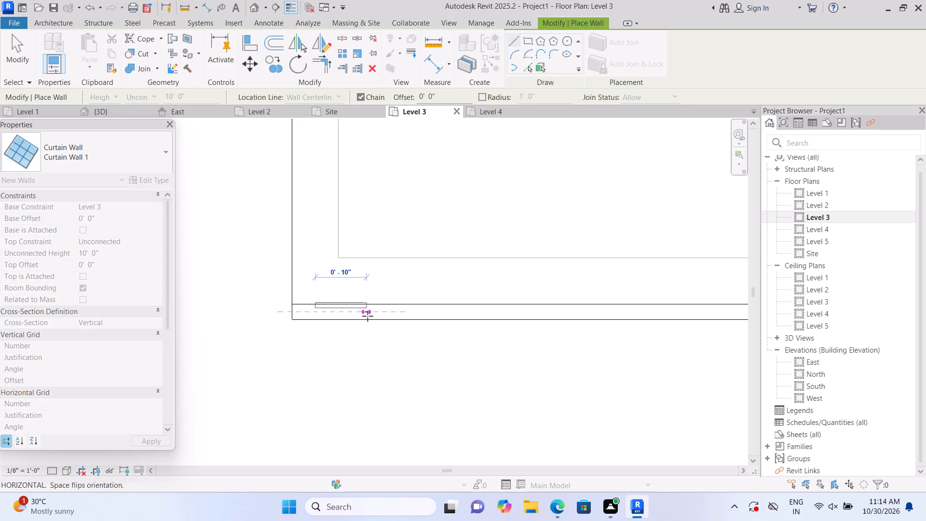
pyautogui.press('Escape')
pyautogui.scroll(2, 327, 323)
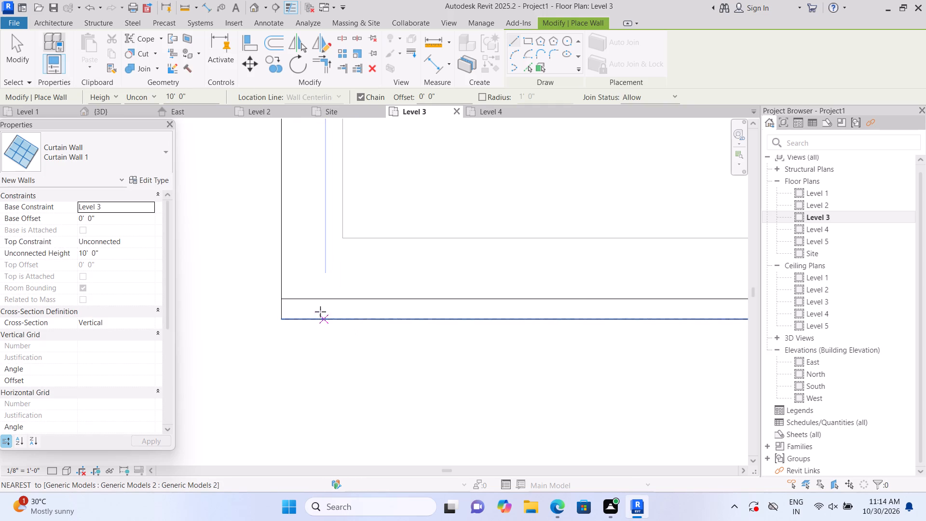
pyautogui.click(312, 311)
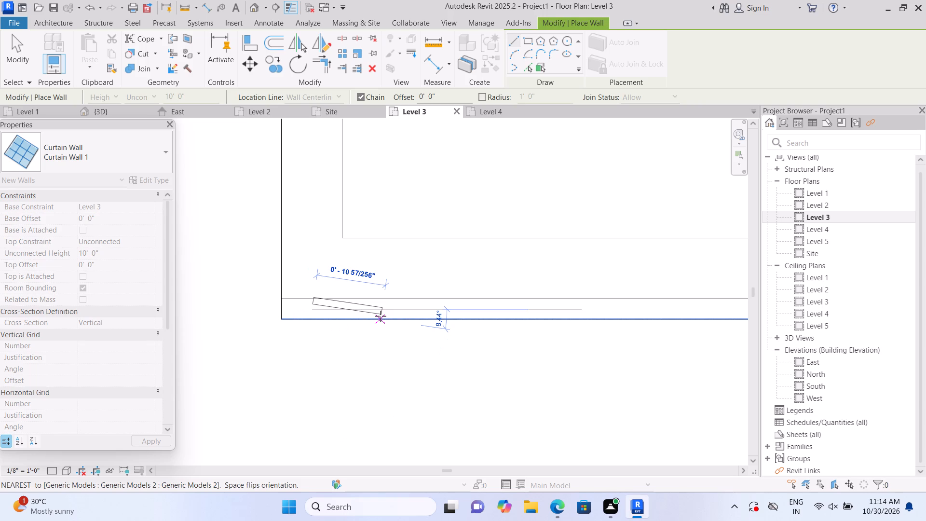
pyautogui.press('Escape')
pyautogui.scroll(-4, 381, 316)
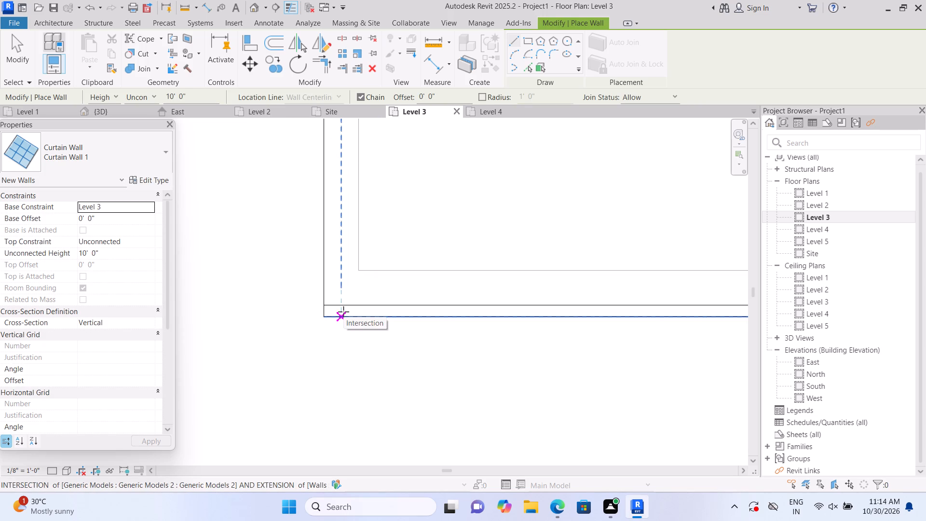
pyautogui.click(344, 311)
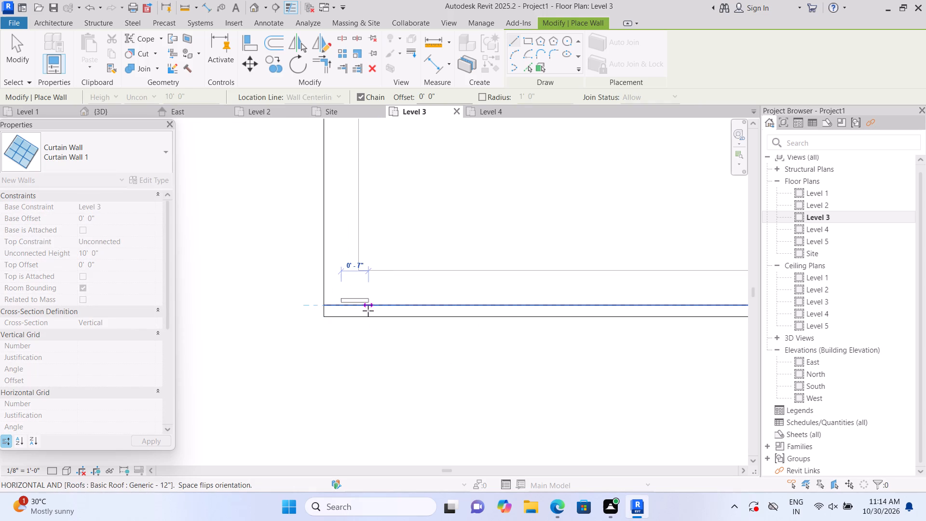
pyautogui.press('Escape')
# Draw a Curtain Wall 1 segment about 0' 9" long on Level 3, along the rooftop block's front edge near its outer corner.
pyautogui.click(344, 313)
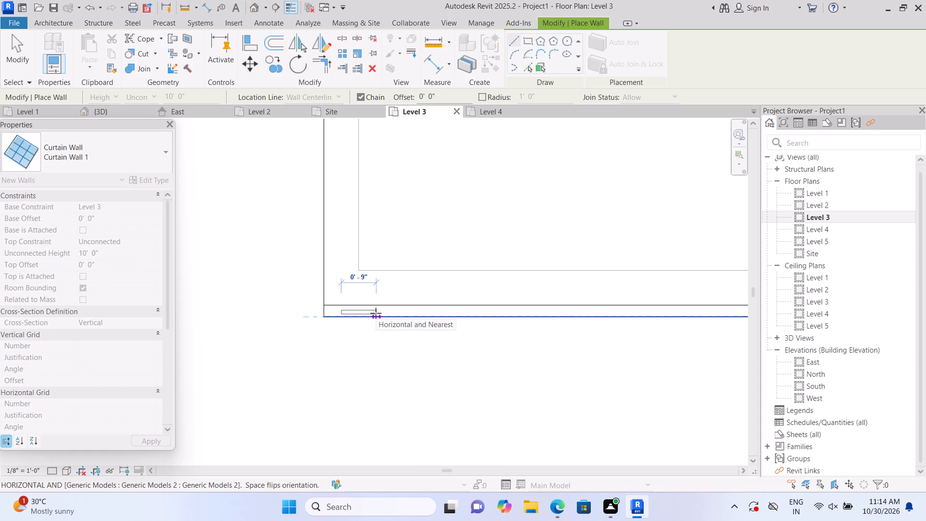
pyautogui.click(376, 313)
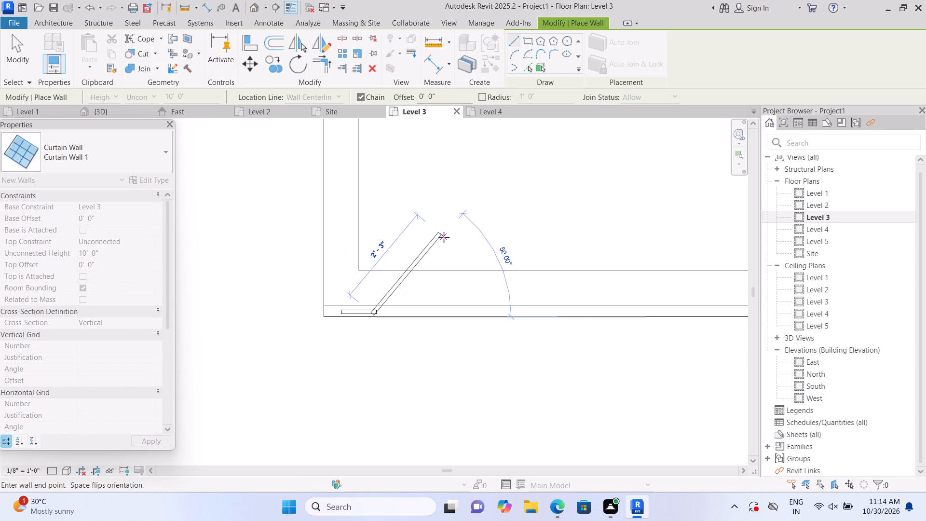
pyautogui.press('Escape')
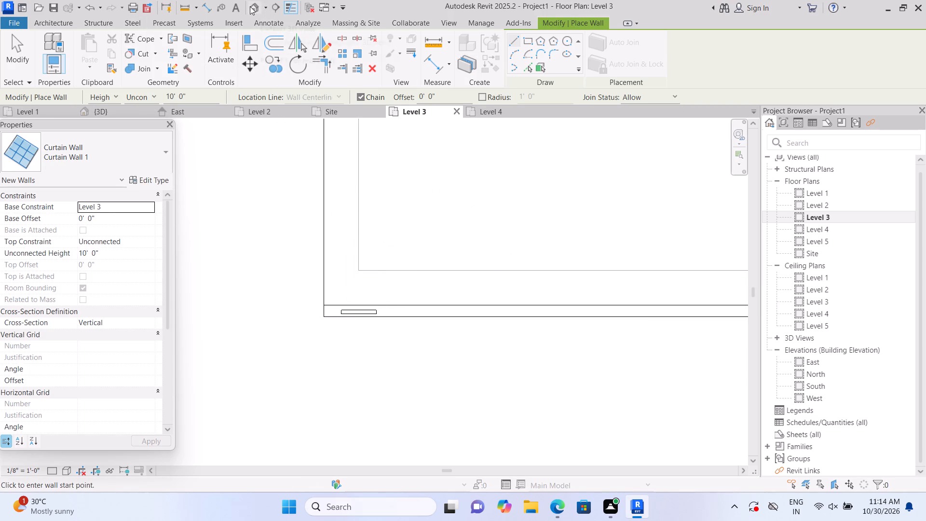
# Examine the terrace's curtain walls and their junction with the tall block in the 3D view from the front.
pyautogui.click(250, 6)
pyautogui.scroll(2, 447, 307)
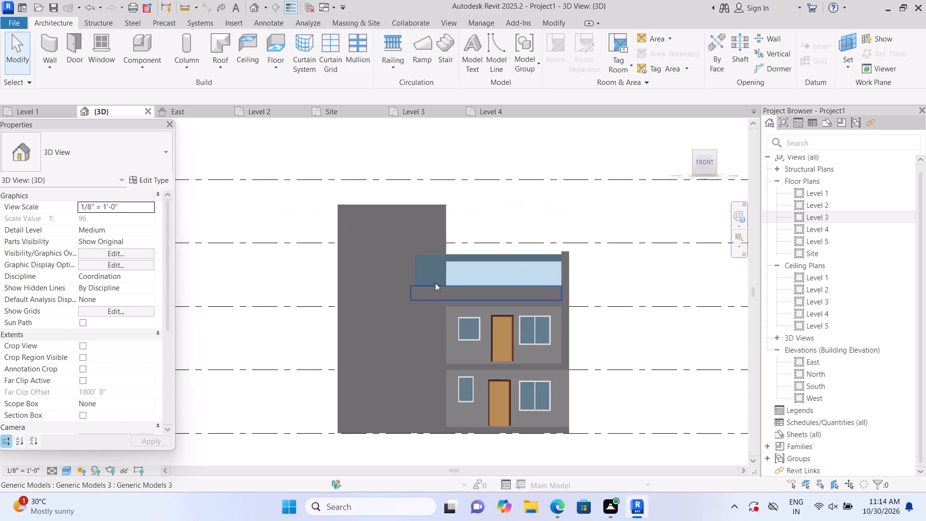
pyautogui.scroll(1, 435, 283)
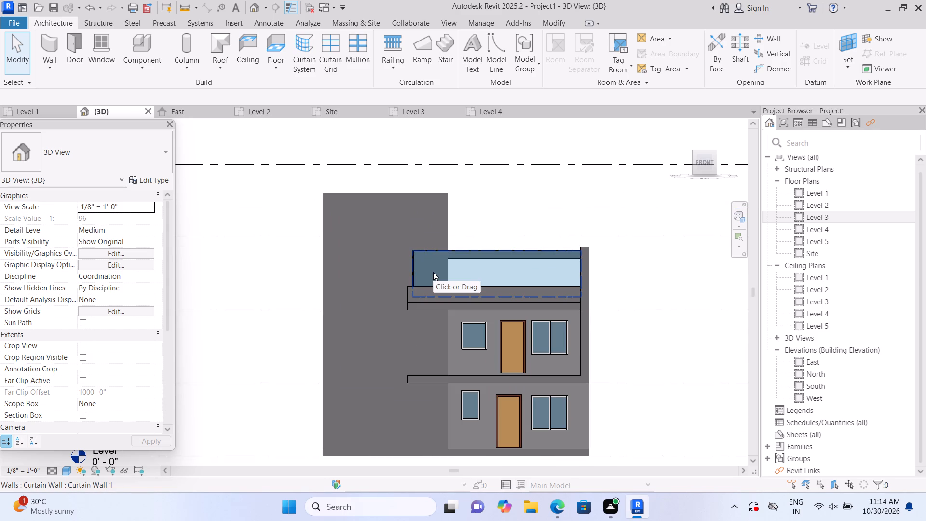
pyautogui.scroll(4, 433, 272)
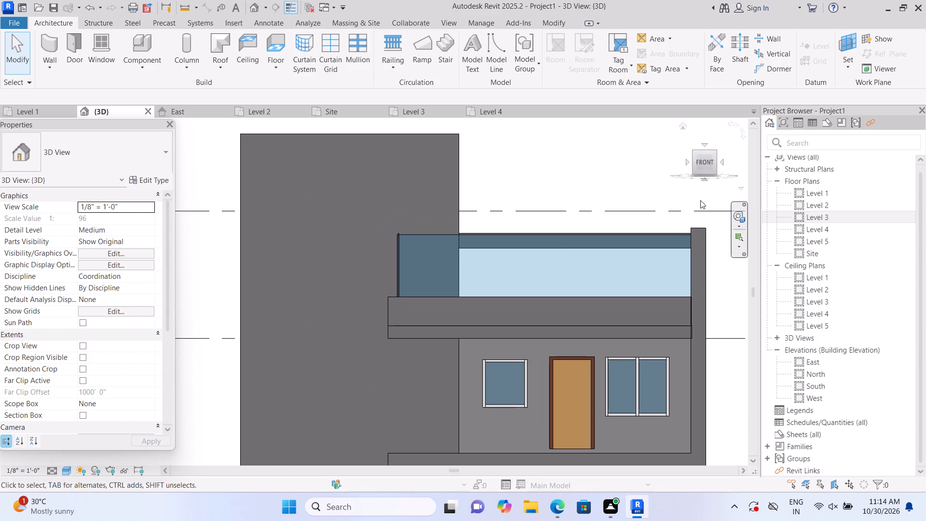
pyautogui.scroll(-2, 644, 197)
pyautogui.scroll(1, 545, 251)
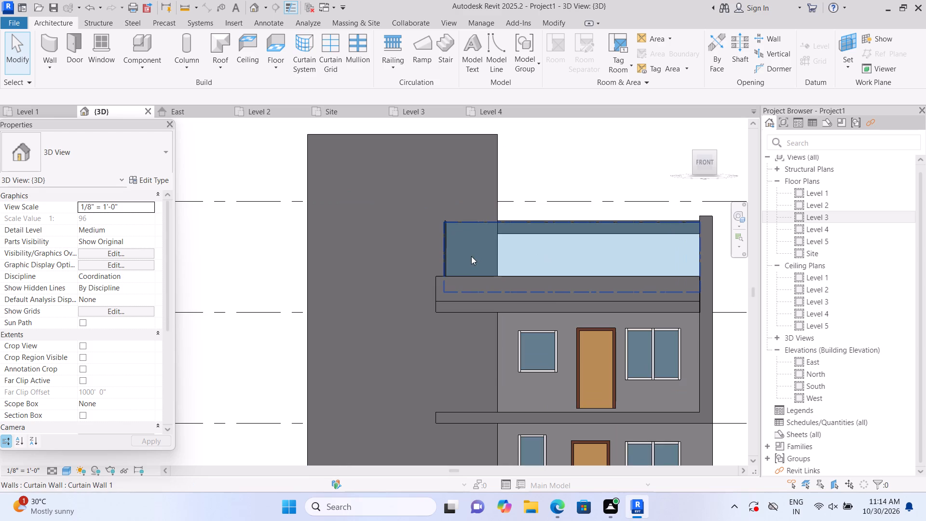
pyautogui.click(468, 256)
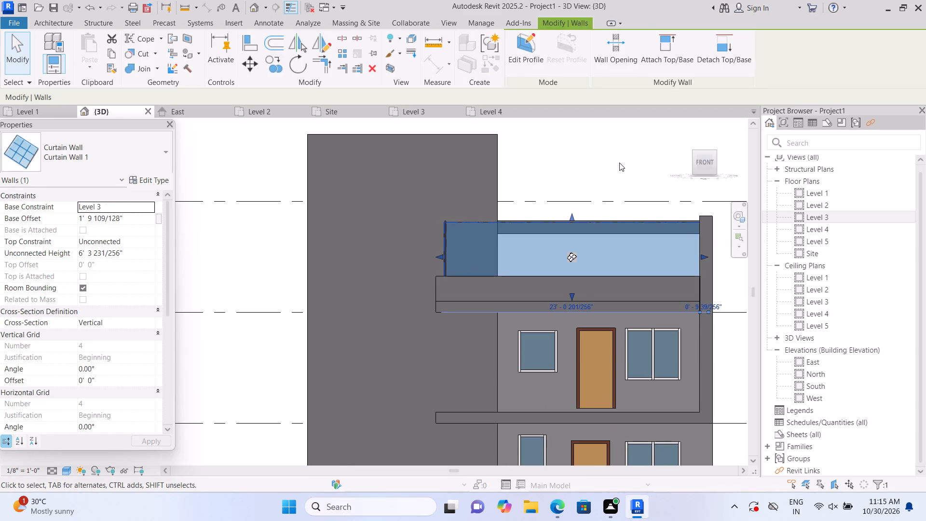
pyautogui.click(619, 163)
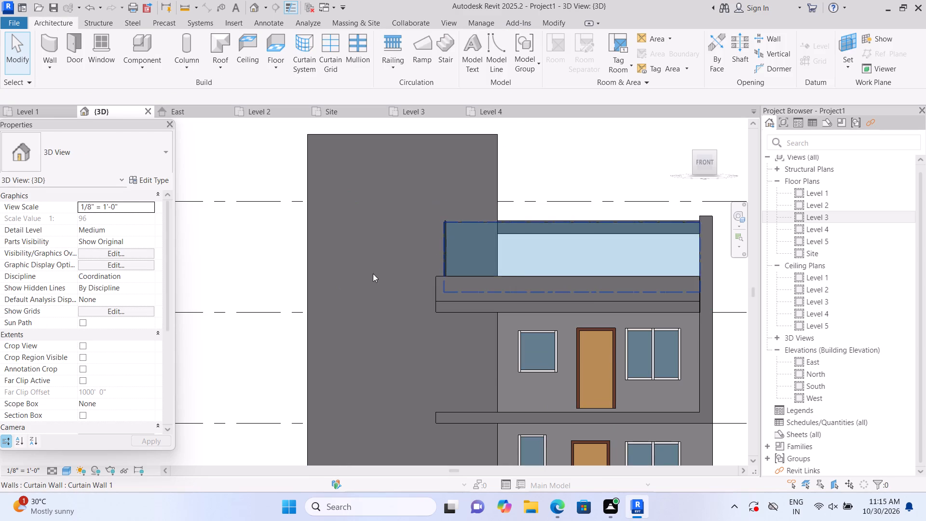
pyautogui.scroll(3, 374, 274)
pyautogui.scroll(3, 472, 258)
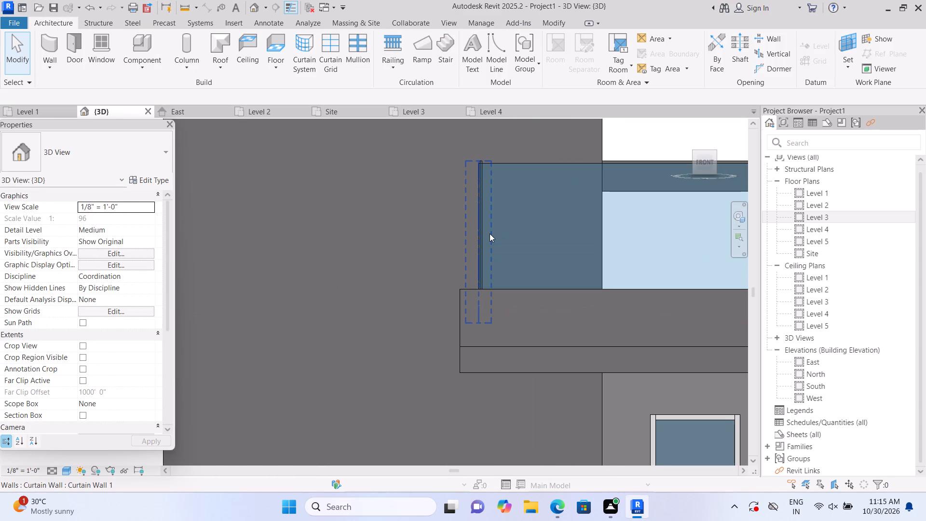
pyautogui.scroll(2, 490, 233)
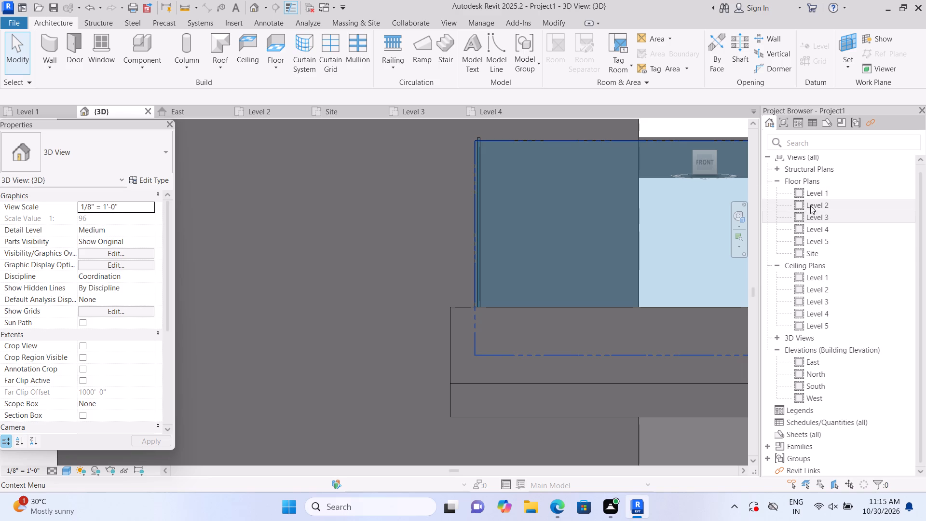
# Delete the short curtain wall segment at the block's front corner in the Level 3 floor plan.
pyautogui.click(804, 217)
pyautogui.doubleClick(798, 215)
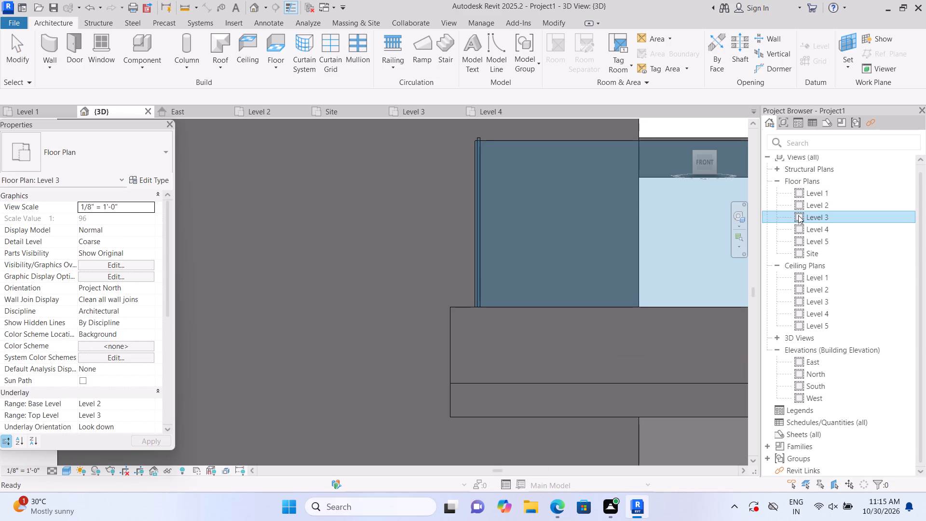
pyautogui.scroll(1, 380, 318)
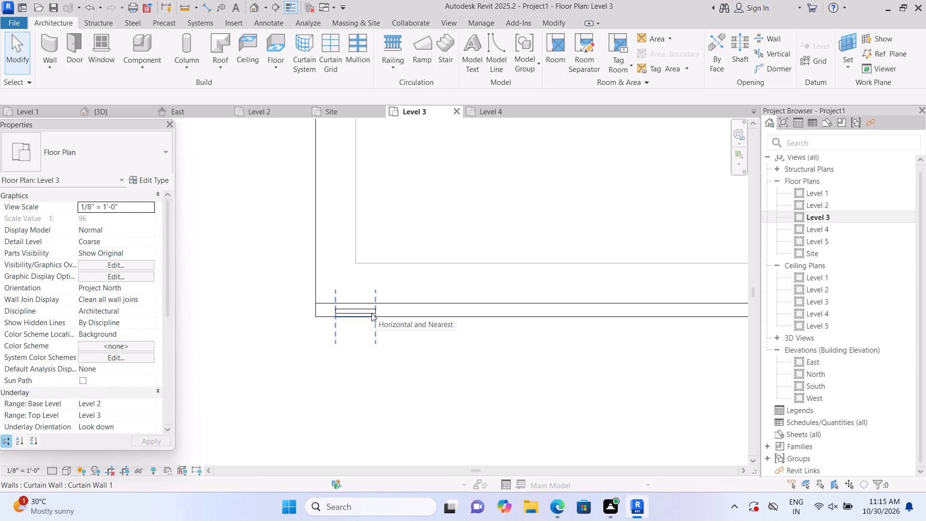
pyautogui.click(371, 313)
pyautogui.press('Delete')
# Examine the tall block's front edge and outer corner in the Level 3 and Level 2 floor plans.
pyautogui.scroll(-9, 375, 323)
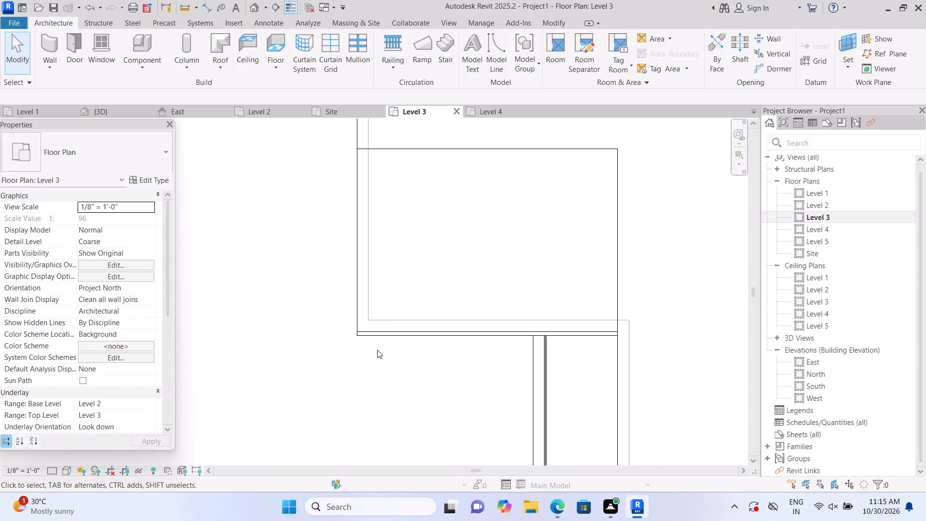
pyautogui.scroll(-5, 377, 350)
pyautogui.scroll(1, 457, 320)
pyautogui.moveTo(448, 318); pyautogui.dragTo(366, 300, button='middle')
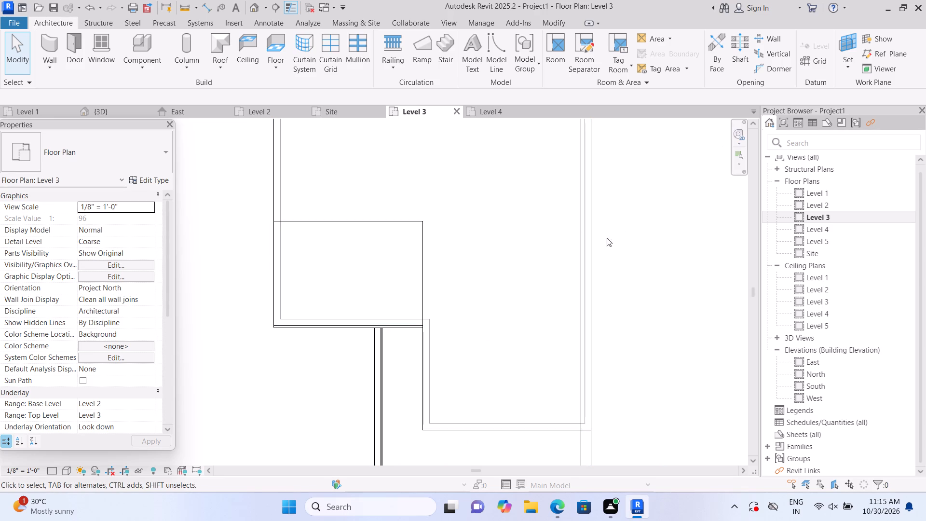
pyautogui.scroll(-2, 572, 260)
pyautogui.moveTo(511, 302); pyautogui.dragTo(503, 264, button='middle')
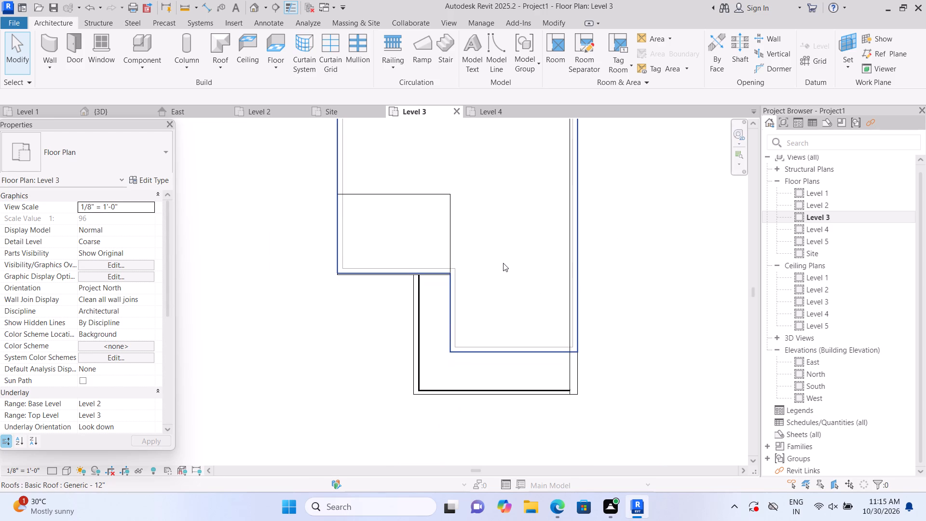
pyautogui.moveTo(509, 270); pyautogui.dragTo(563, 297, button='middle')
pyautogui.scroll(5, 419, 326)
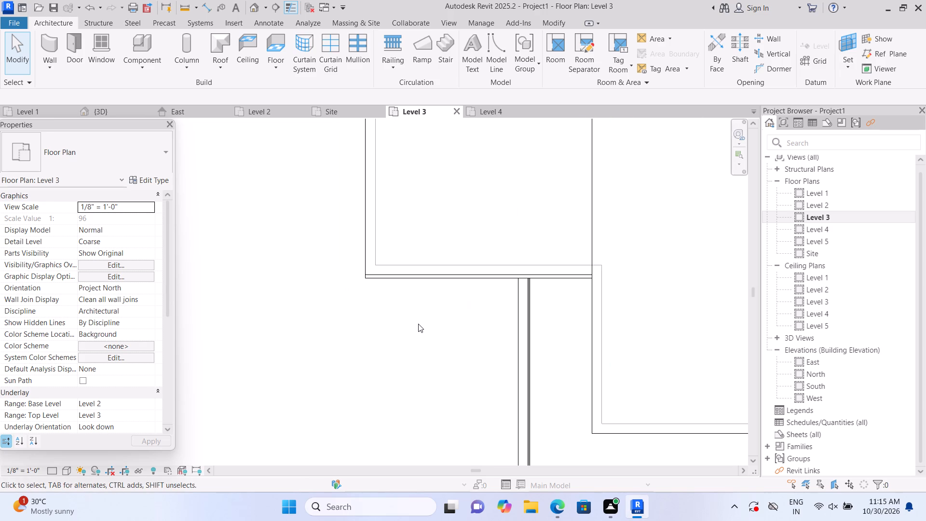
pyautogui.moveTo(418, 324); pyautogui.dragTo(409, 379, button='middle')
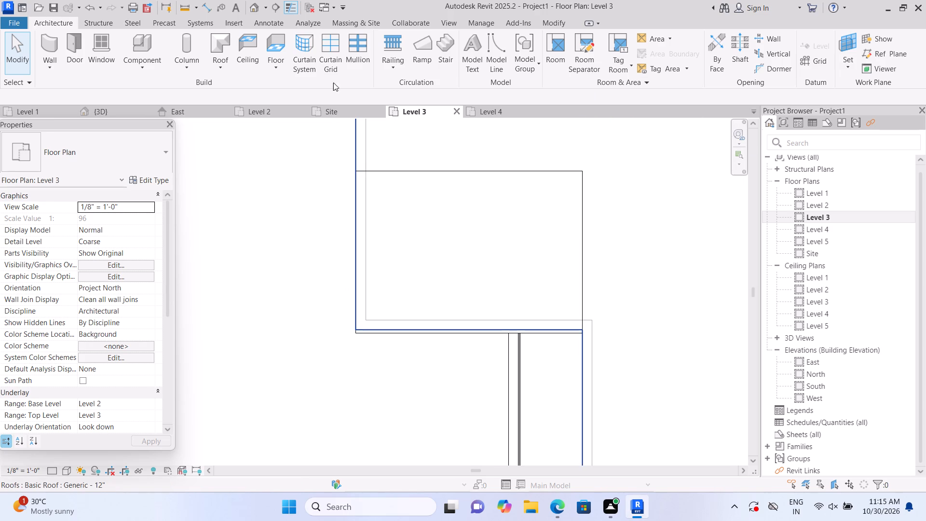
pyautogui.doubleClick(800, 203)
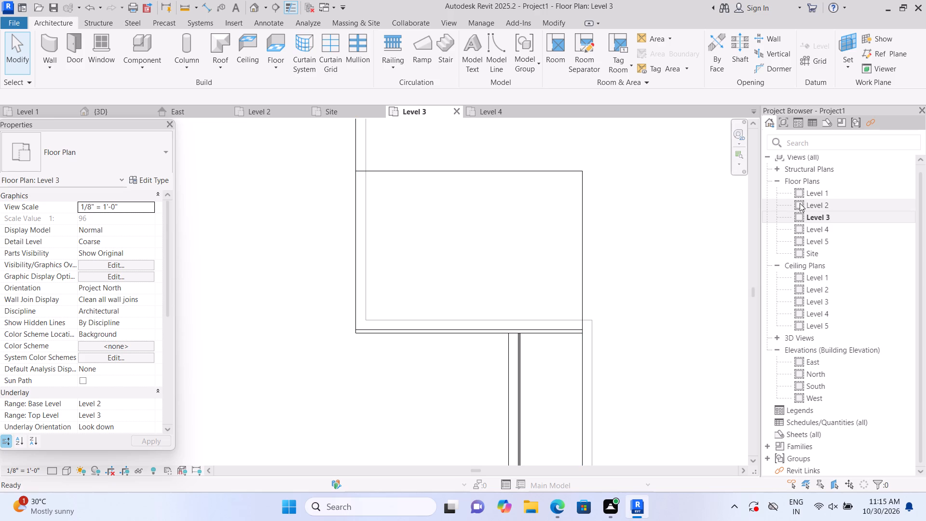
pyautogui.moveTo(710, 324); pyautogui.dragTo(666, 328, button='middle')
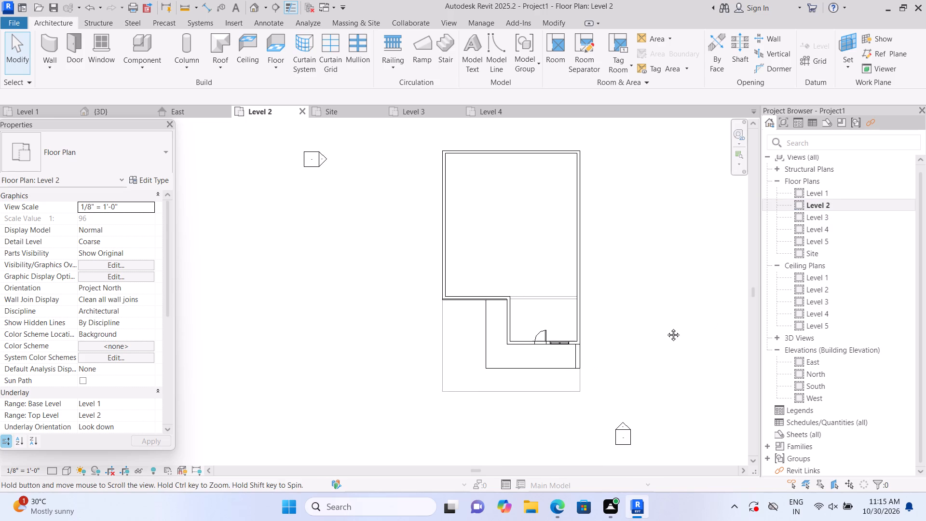
pyautogui.moveTo(666, 328); pyautogui.dragTo(665, 328, button='middle')
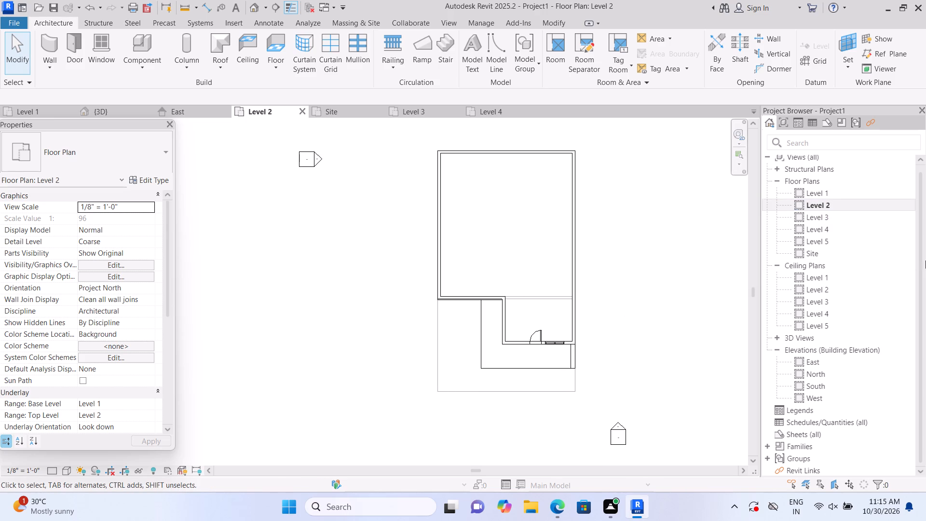
pyautogui.scroll(2, 420, 315)
pyautogui.scroll(2, 480, 302)
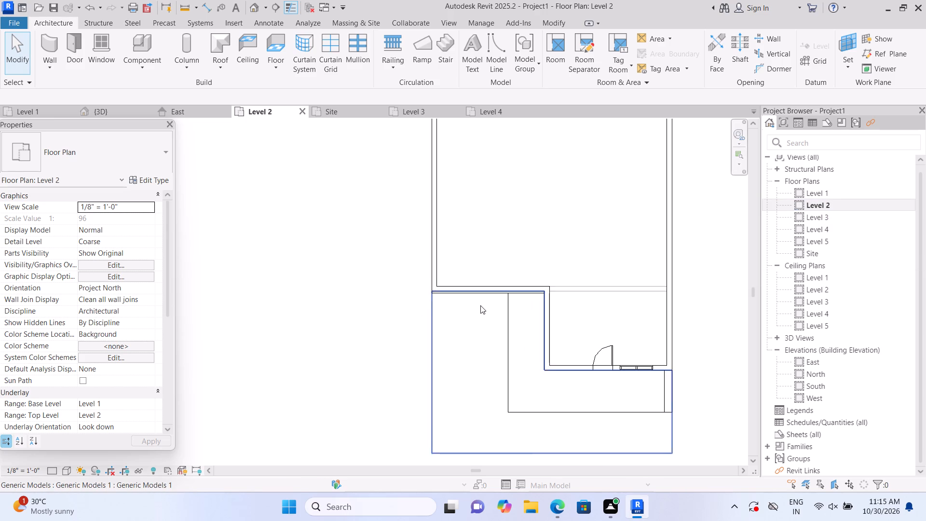
pyautogui.moveTo(480, 307); pyautogui.dragTo(470, 336, button='middle')
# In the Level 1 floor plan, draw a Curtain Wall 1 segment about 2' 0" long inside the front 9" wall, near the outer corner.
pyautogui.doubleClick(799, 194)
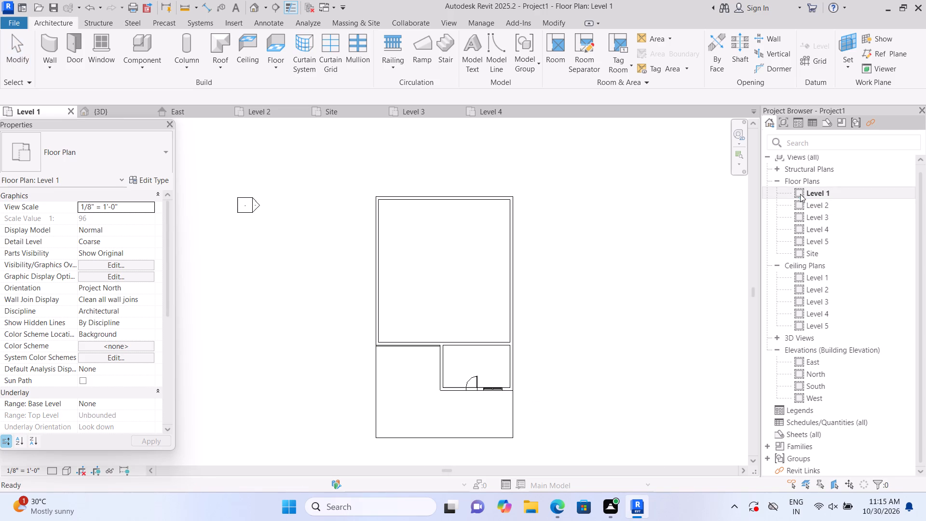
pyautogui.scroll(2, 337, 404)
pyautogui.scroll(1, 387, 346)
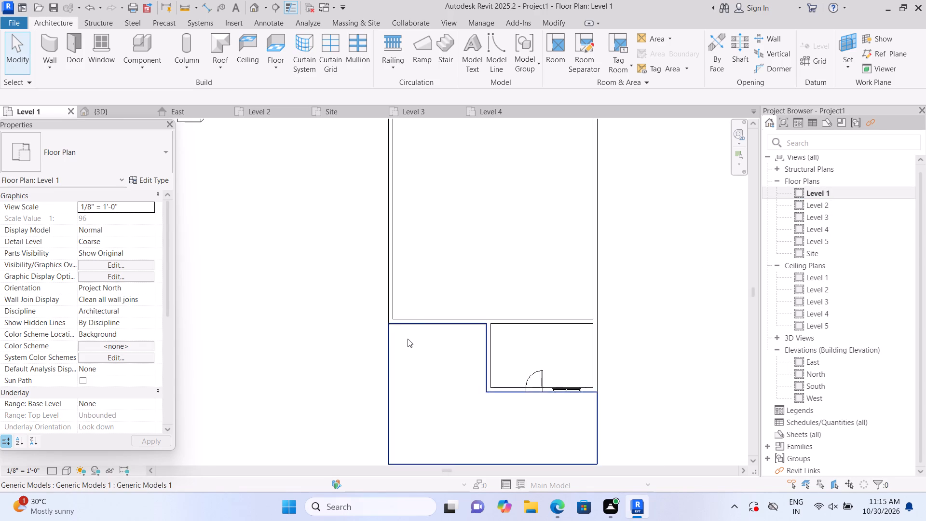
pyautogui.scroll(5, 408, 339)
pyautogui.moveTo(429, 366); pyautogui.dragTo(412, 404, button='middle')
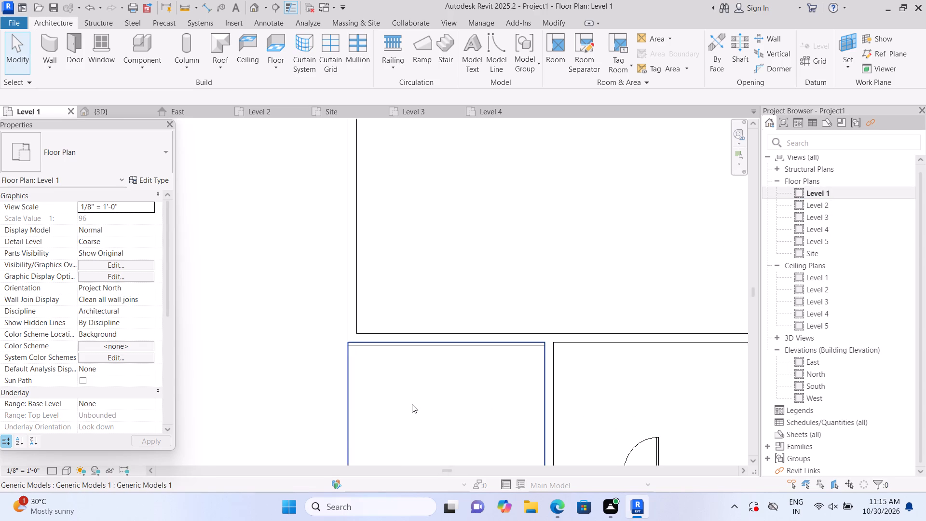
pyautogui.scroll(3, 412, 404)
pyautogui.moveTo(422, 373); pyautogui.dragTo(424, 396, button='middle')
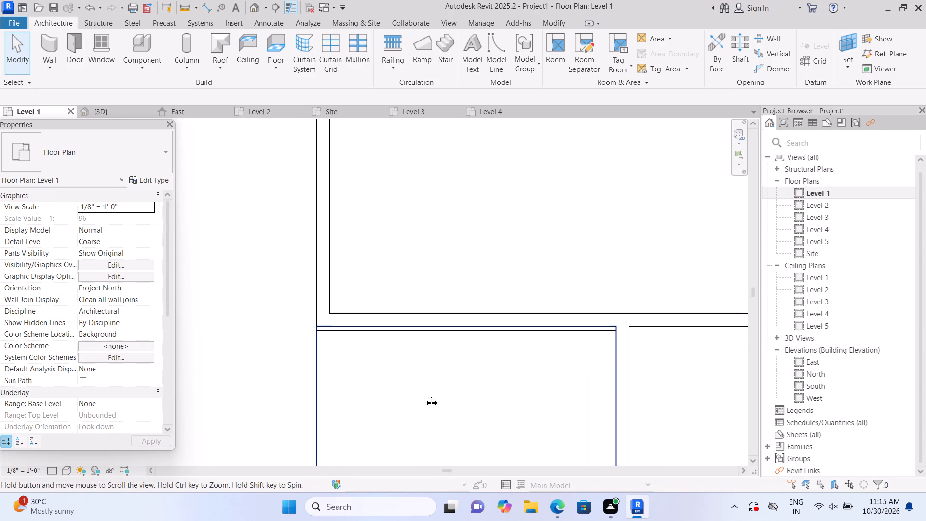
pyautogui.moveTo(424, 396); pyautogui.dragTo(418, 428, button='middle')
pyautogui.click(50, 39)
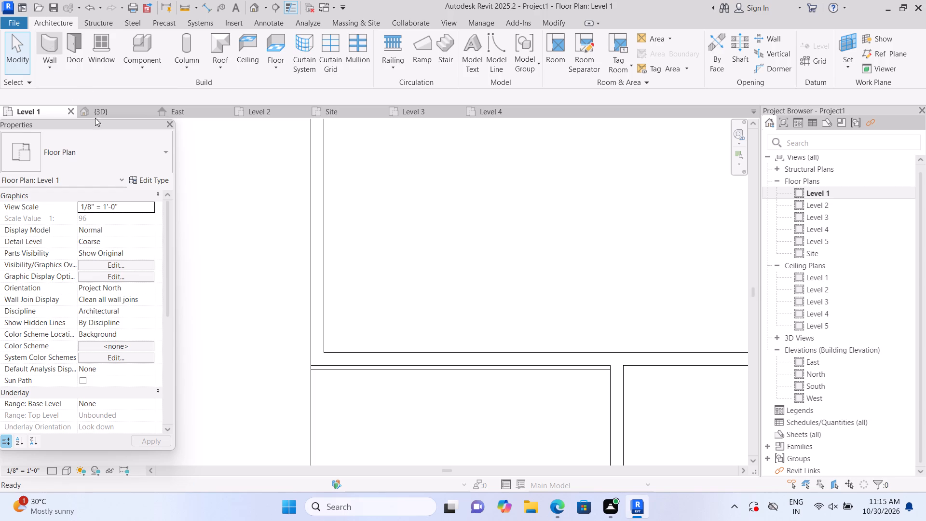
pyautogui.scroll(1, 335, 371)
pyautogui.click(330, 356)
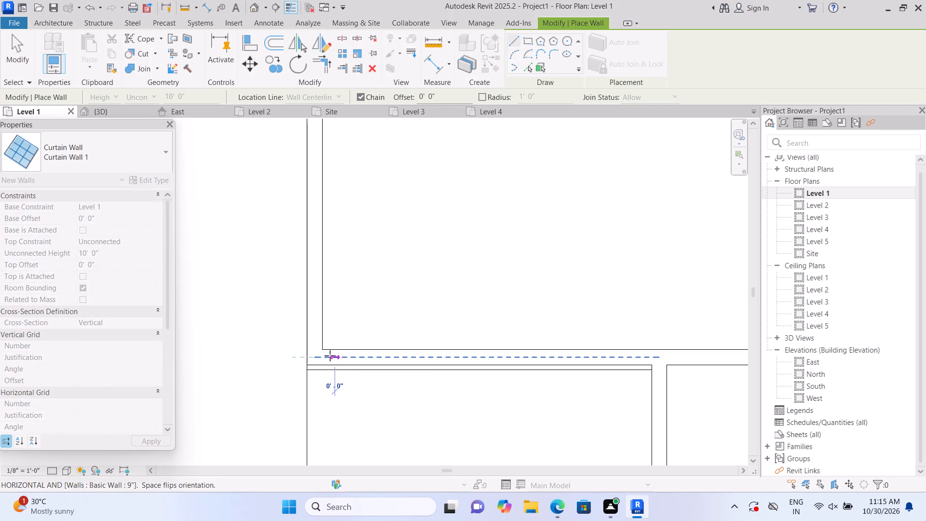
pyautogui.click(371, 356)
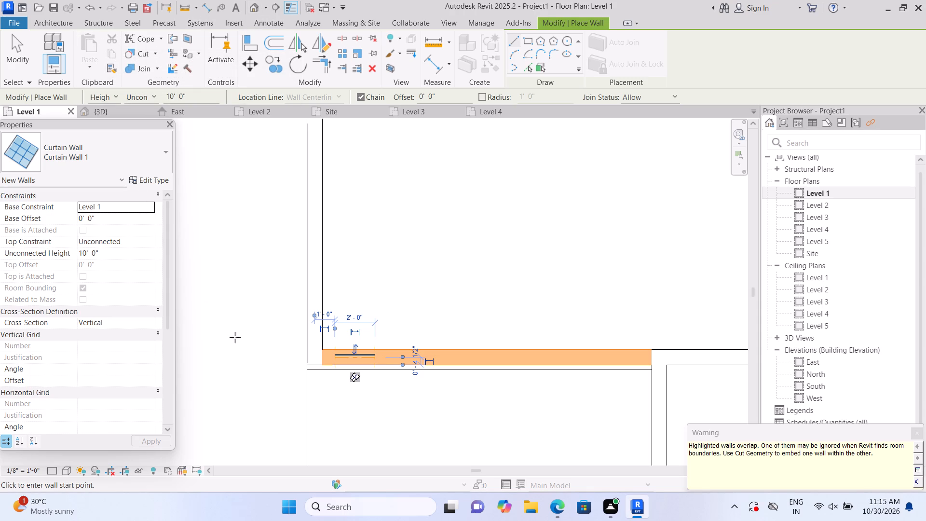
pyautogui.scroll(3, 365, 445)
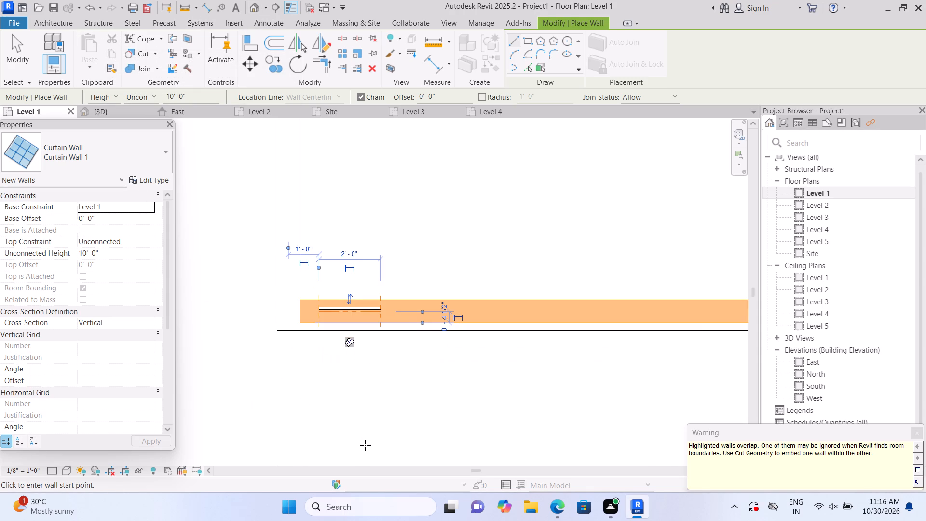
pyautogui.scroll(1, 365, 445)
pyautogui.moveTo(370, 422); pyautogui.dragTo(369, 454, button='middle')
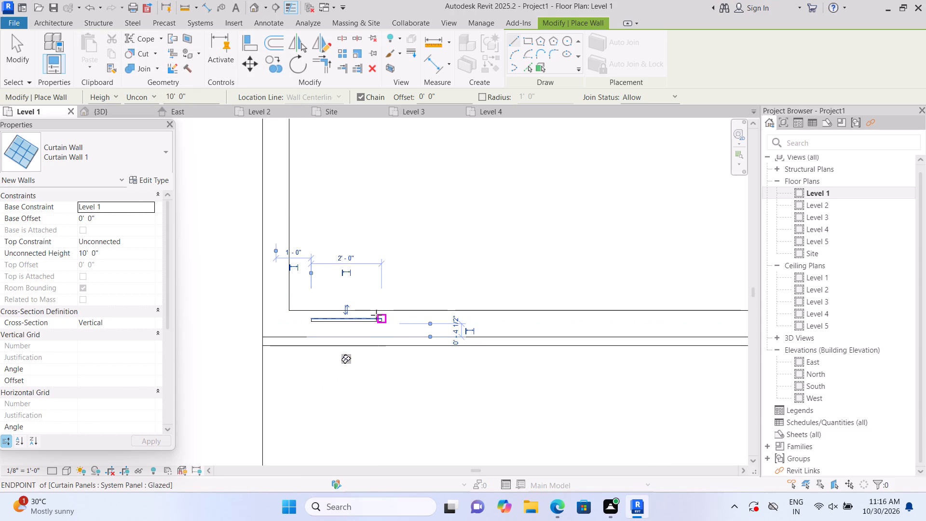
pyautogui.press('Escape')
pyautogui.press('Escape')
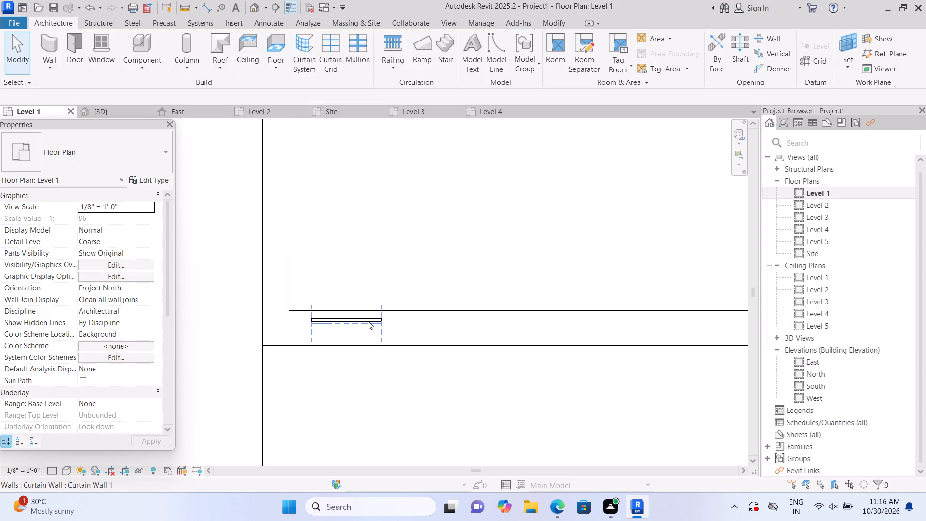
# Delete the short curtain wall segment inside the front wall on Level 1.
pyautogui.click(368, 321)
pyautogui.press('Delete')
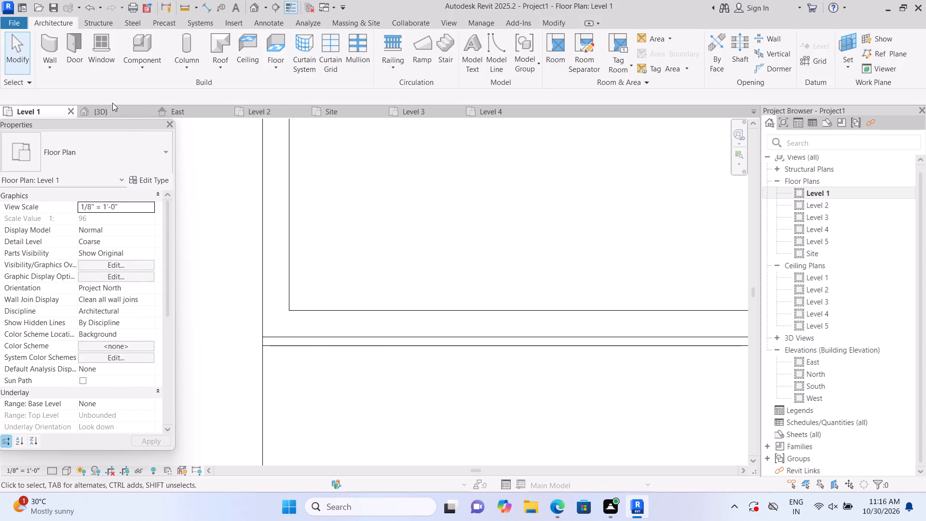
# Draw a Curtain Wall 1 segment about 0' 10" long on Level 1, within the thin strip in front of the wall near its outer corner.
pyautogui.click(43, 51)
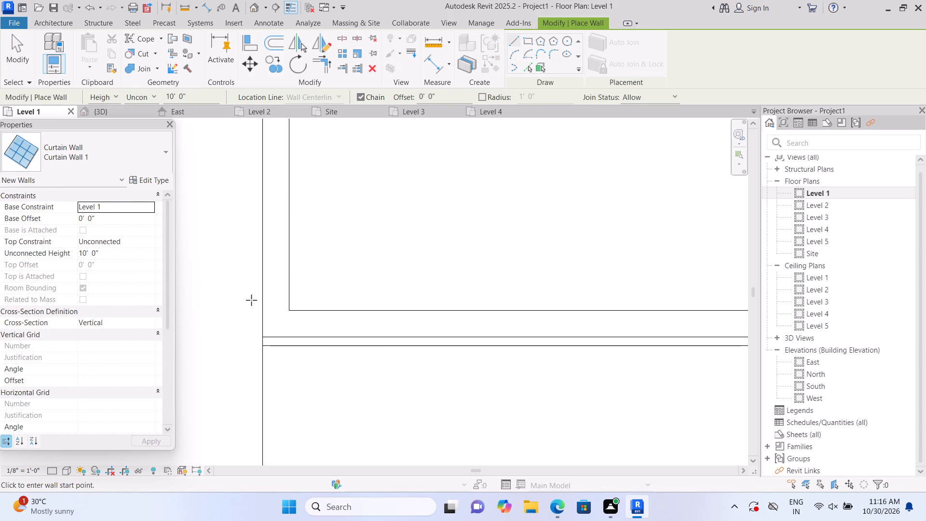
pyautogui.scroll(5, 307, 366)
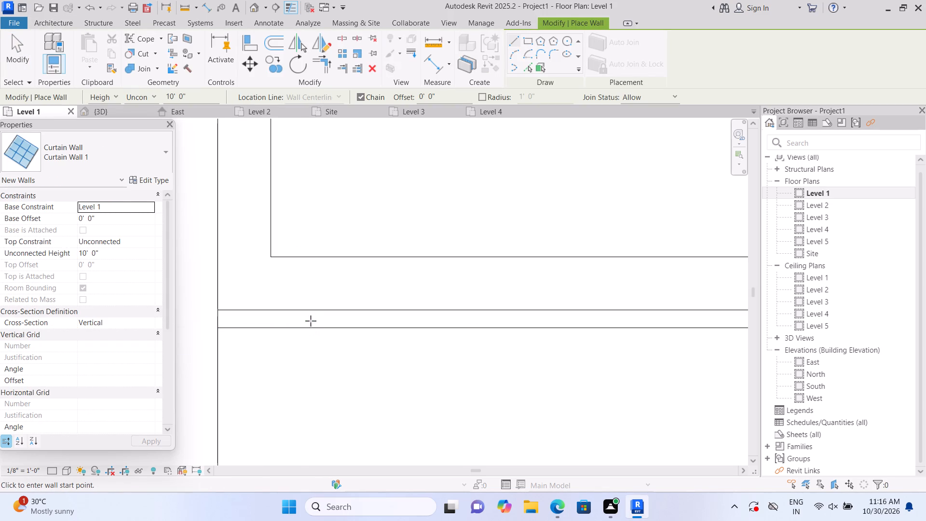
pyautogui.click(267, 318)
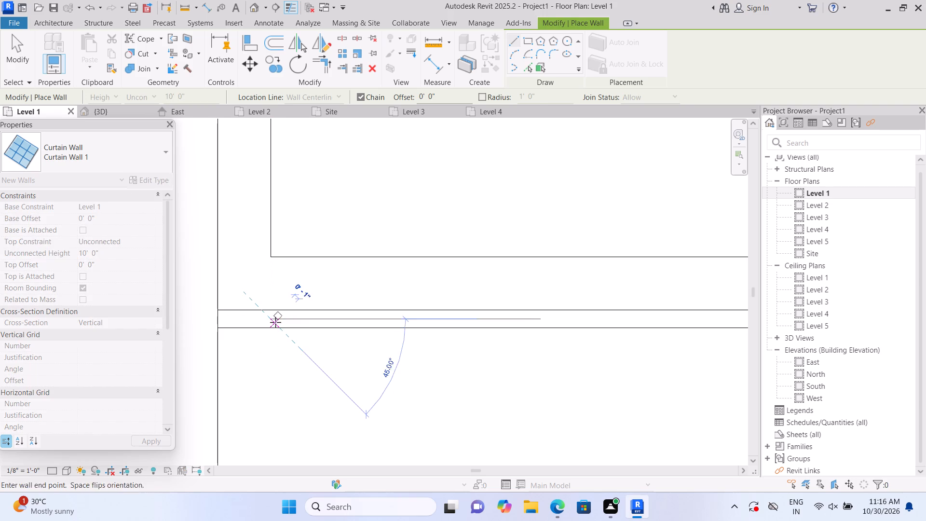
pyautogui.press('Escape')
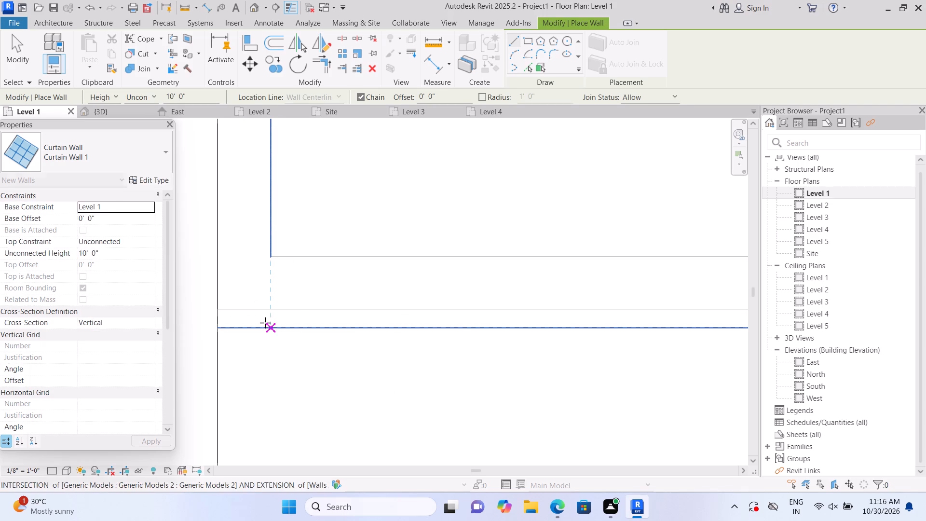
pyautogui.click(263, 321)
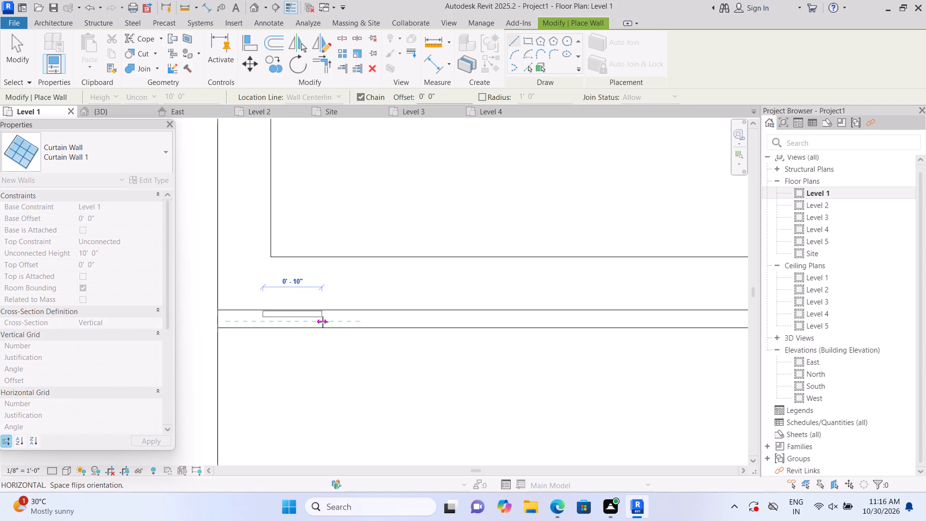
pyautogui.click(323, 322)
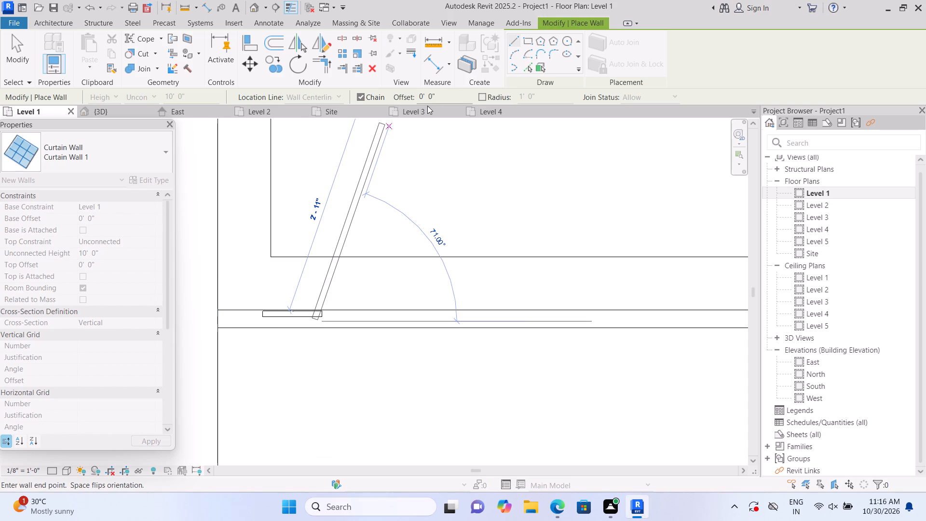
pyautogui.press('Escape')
# Inspect the tall block's front face and the terrace's side curtain wall in the 3D view.
pyautogui.click(254, 6)
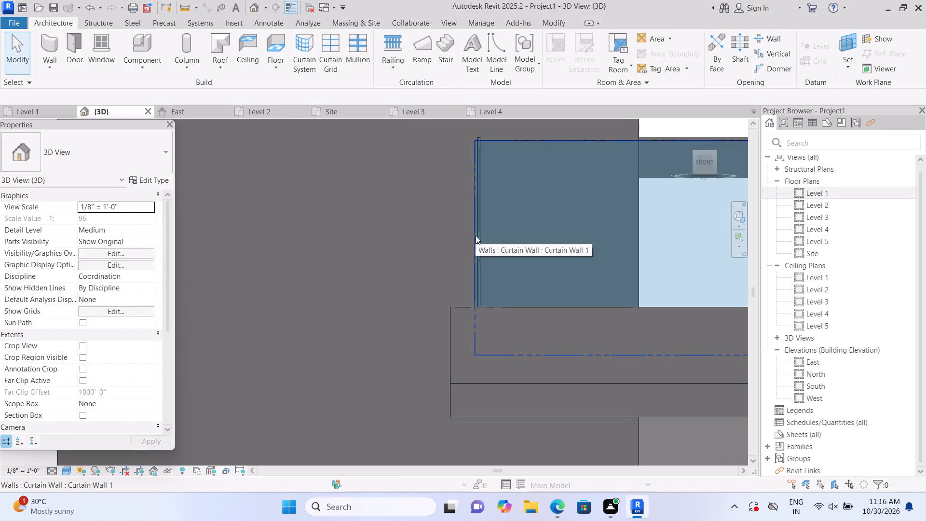
pyautogui.click(476, 235)
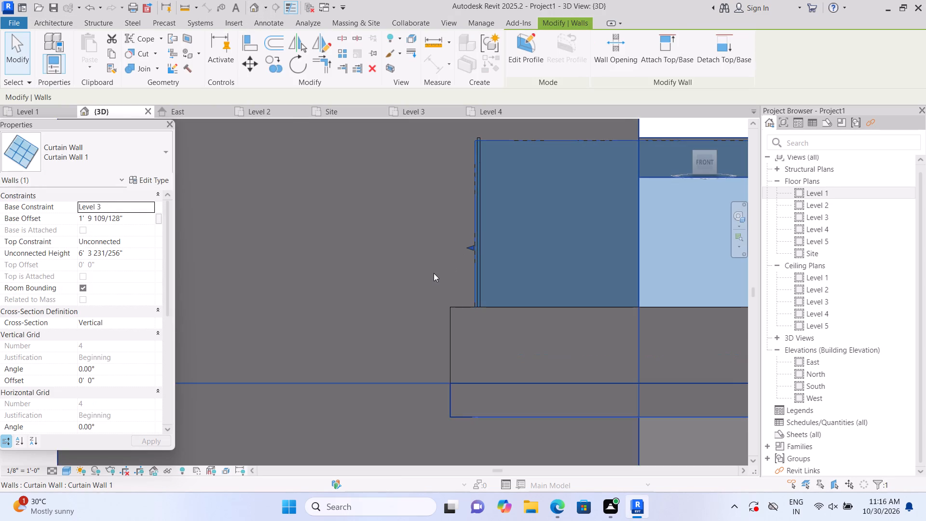
pyautogui.press('Escape')
pyautogui.scroll(-8, 433, 278)
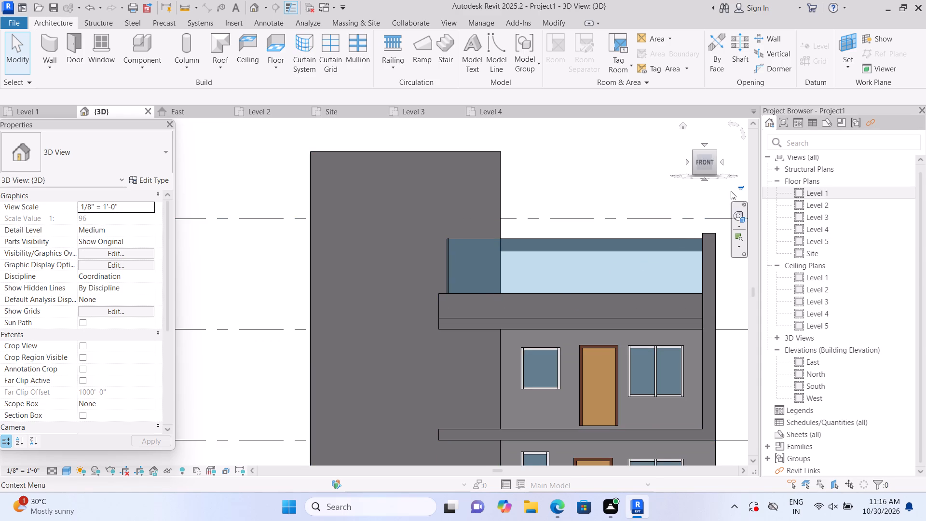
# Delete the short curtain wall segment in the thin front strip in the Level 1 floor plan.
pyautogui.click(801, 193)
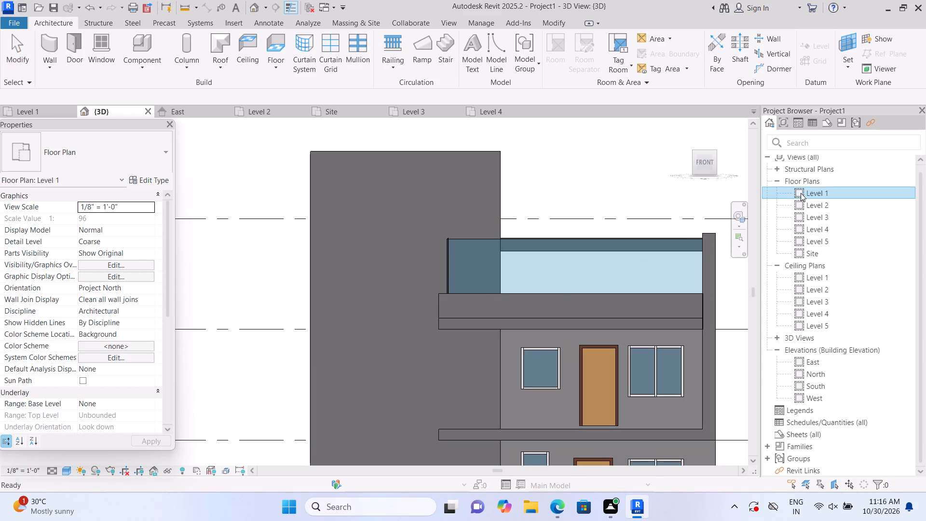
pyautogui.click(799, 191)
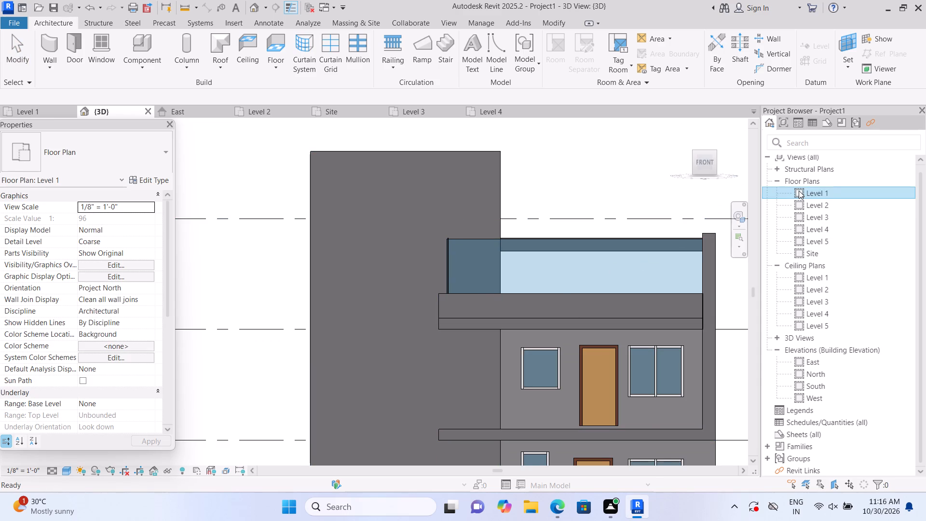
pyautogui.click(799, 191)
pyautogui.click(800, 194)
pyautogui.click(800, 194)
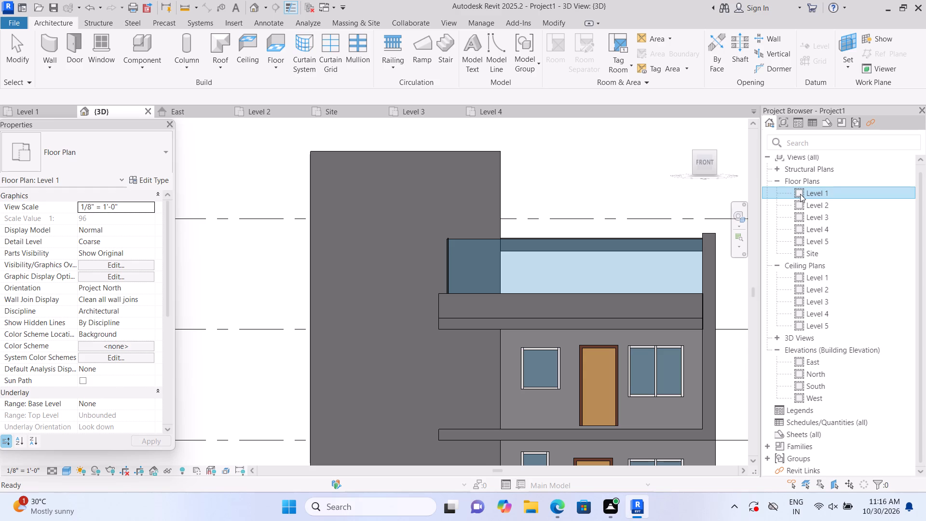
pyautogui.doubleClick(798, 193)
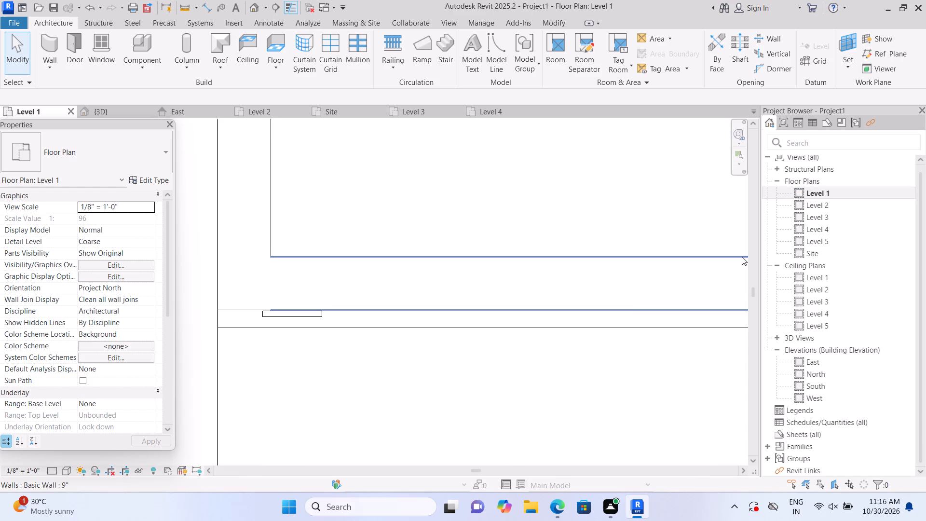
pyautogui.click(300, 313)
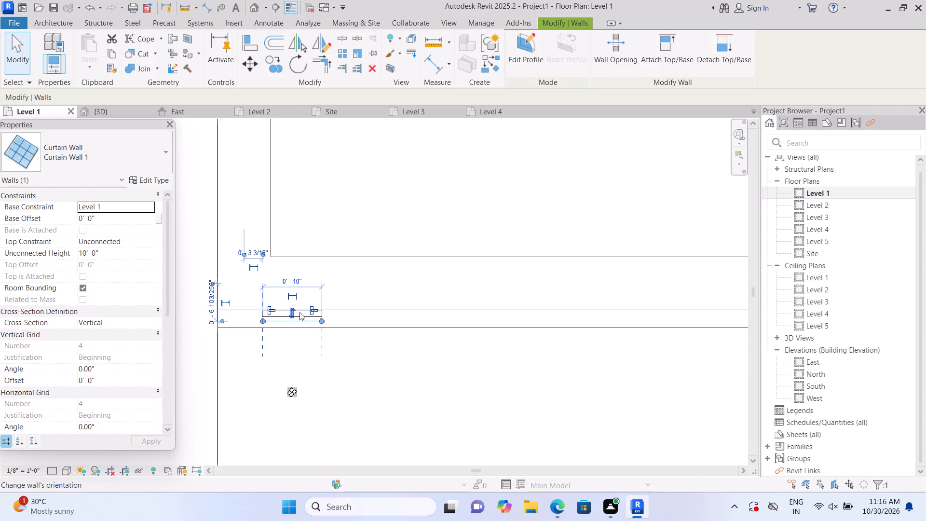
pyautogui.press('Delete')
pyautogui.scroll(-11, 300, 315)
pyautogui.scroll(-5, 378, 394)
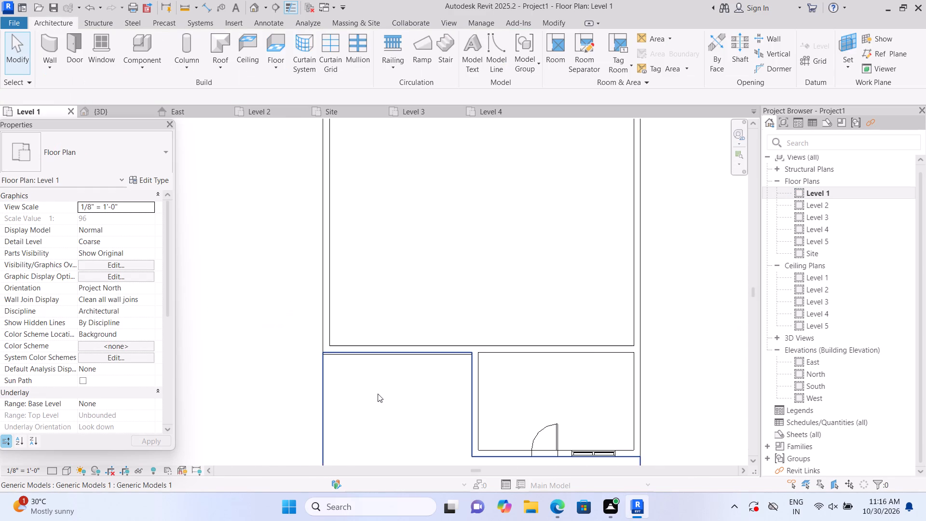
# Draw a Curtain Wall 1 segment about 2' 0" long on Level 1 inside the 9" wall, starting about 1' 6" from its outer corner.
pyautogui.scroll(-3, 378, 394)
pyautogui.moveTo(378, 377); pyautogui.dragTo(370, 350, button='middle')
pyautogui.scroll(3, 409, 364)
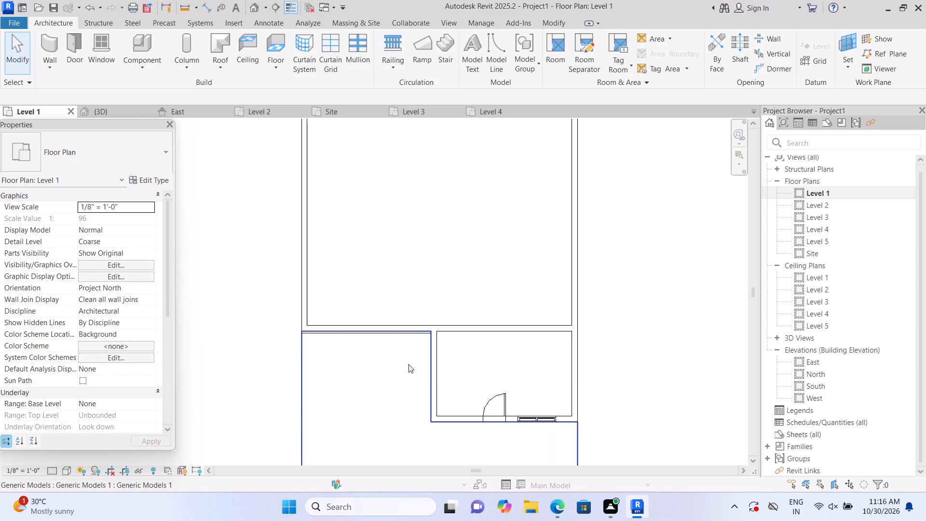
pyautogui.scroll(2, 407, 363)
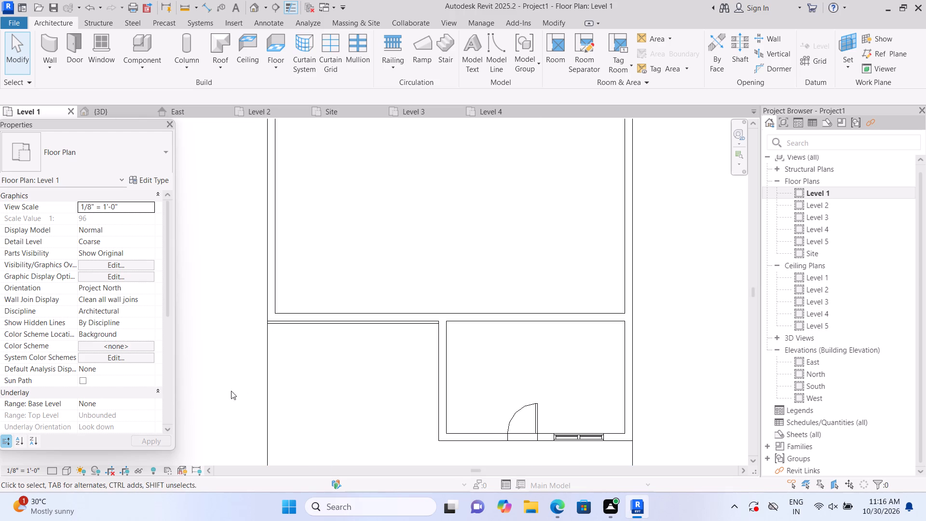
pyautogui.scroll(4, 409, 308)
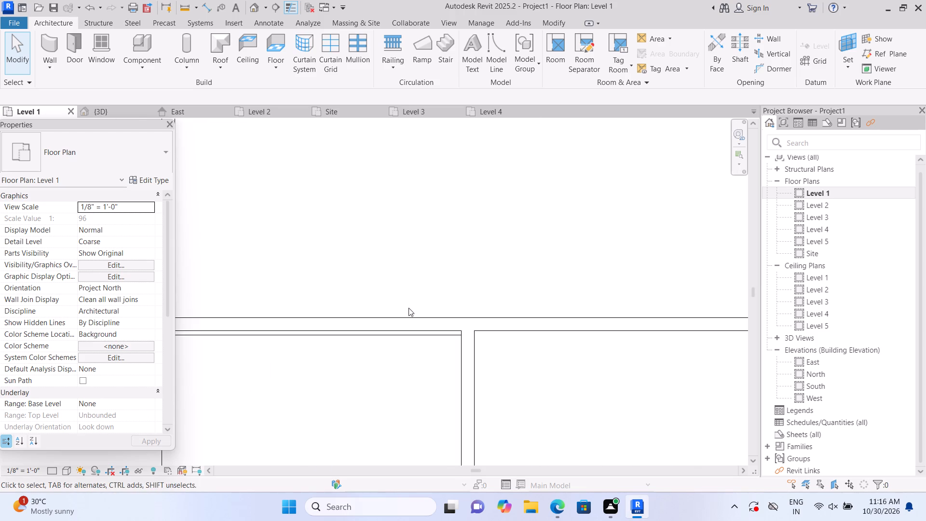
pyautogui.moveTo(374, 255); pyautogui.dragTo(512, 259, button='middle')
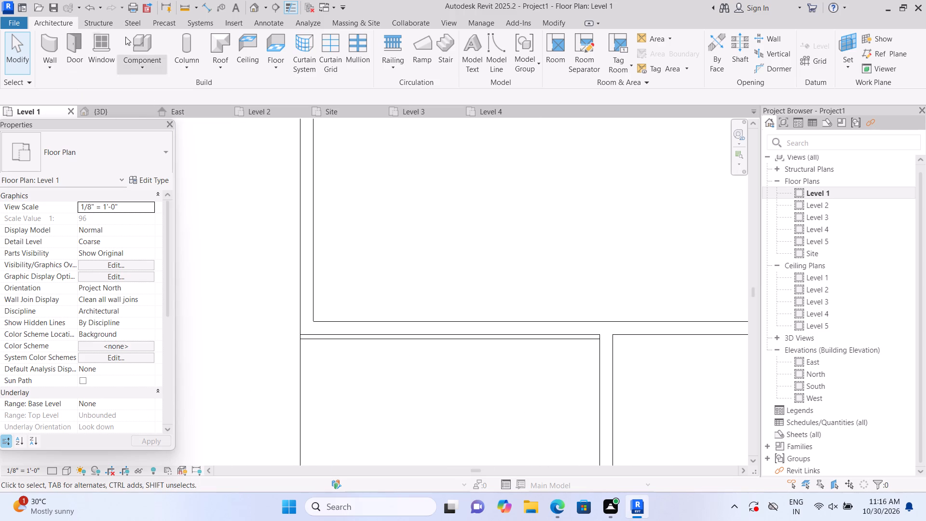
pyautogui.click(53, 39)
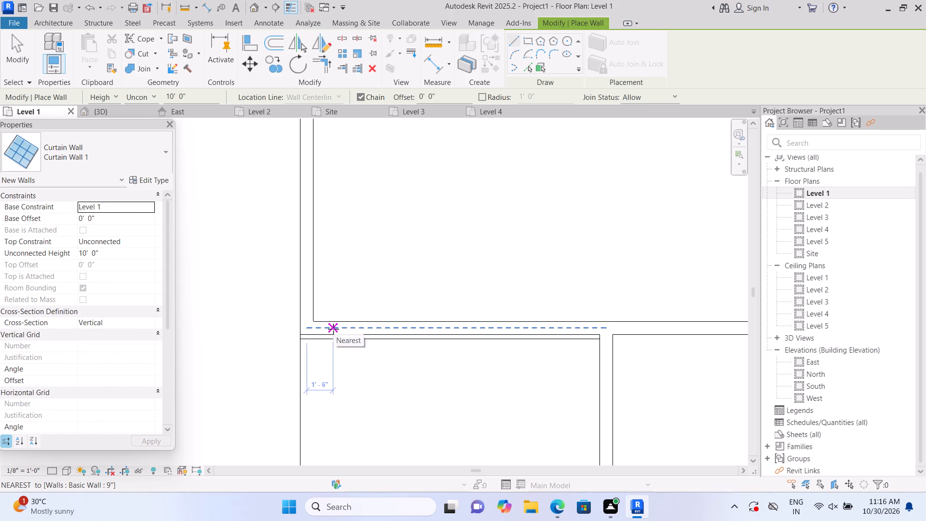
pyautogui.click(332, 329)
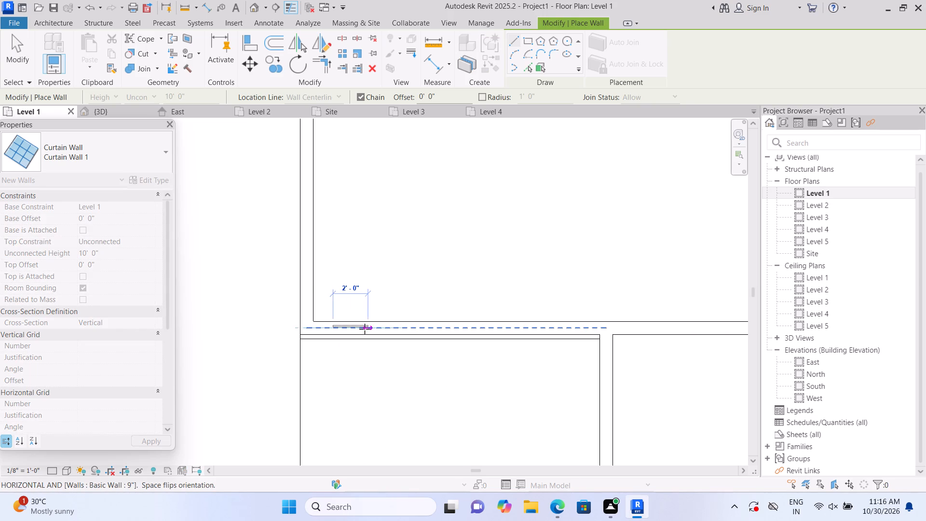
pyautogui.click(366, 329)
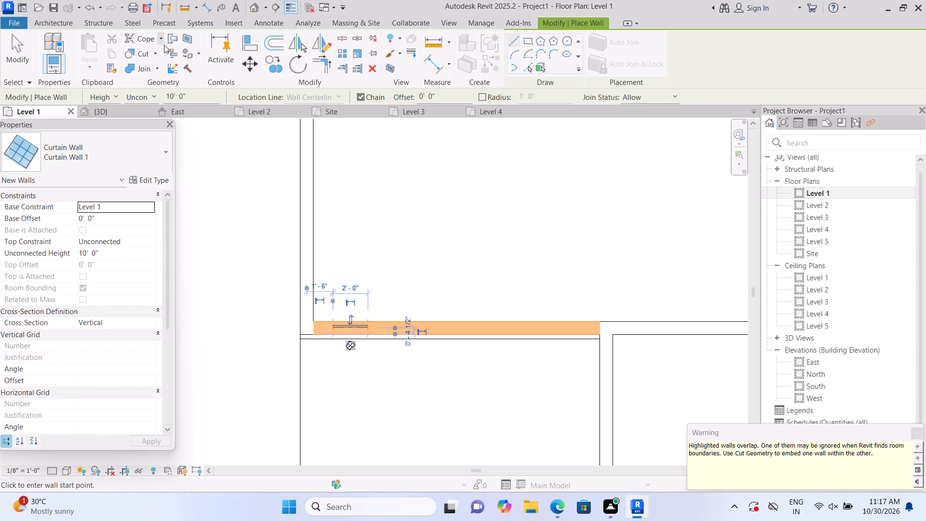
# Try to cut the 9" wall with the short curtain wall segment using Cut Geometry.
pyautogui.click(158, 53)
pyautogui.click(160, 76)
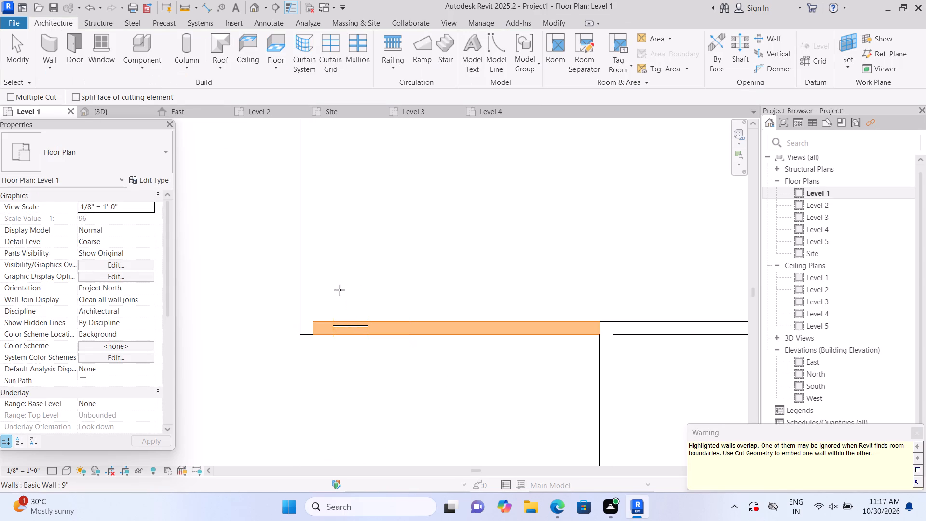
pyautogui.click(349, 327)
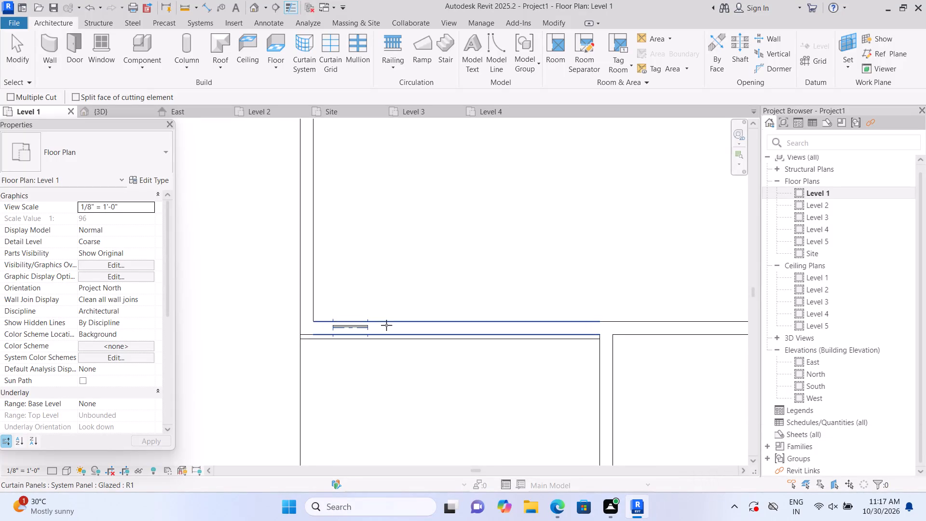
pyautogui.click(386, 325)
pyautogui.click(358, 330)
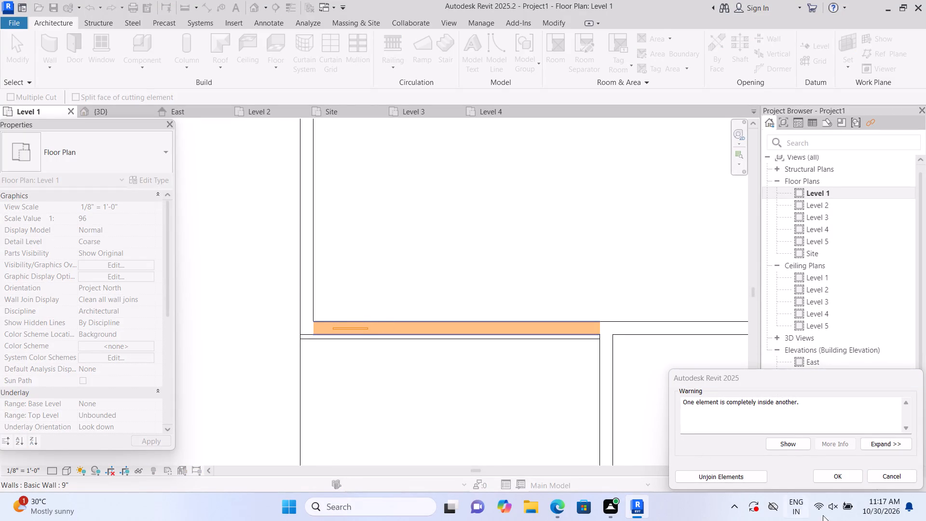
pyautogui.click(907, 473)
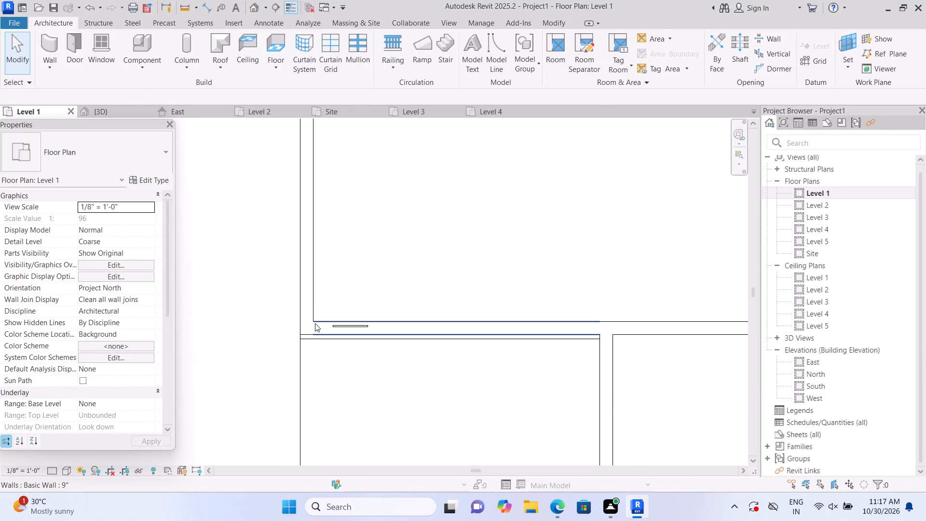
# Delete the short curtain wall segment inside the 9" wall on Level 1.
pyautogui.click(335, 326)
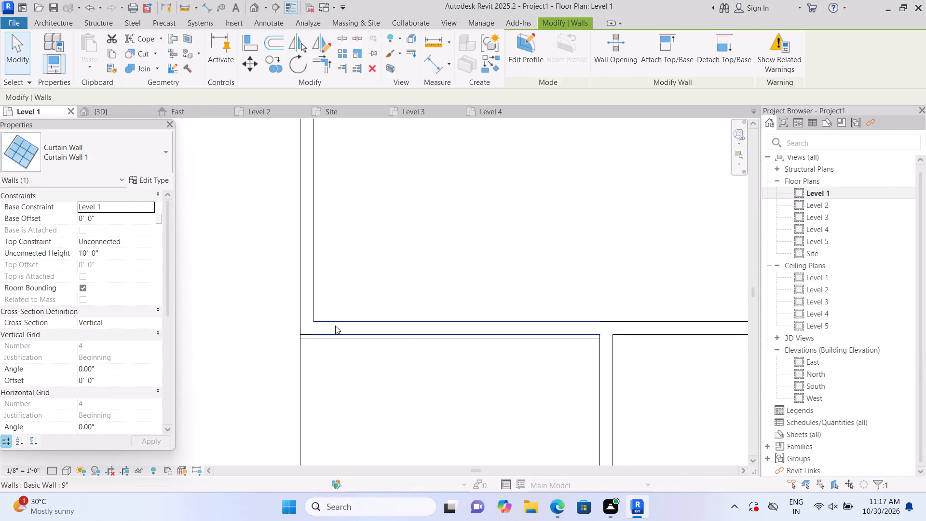
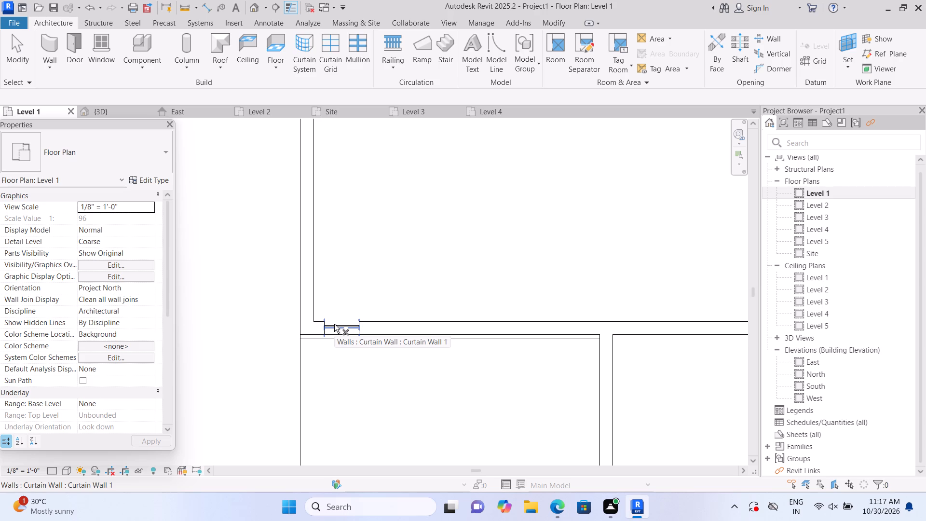
# Delete the short Curtain Wall 1 segment inside the 9" wall in the Level 1 floor plan.
pyautogui.press('Delete')
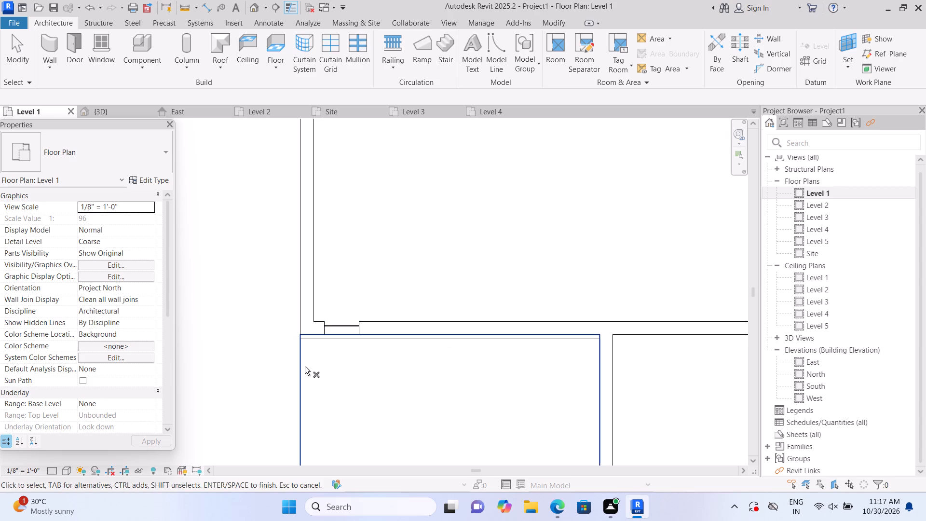
pyautogui.press('Escape')
pyautogui.click(343, 320)
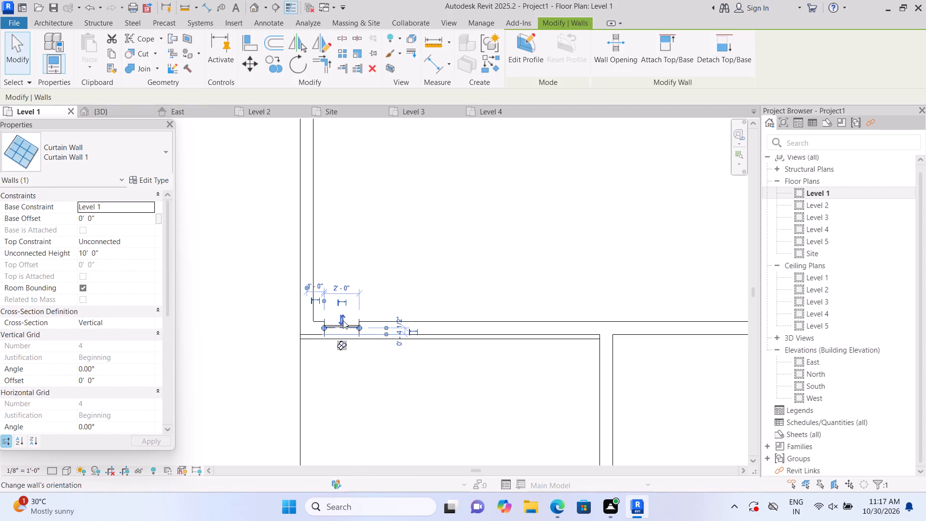
pyautogui.press('Delete')
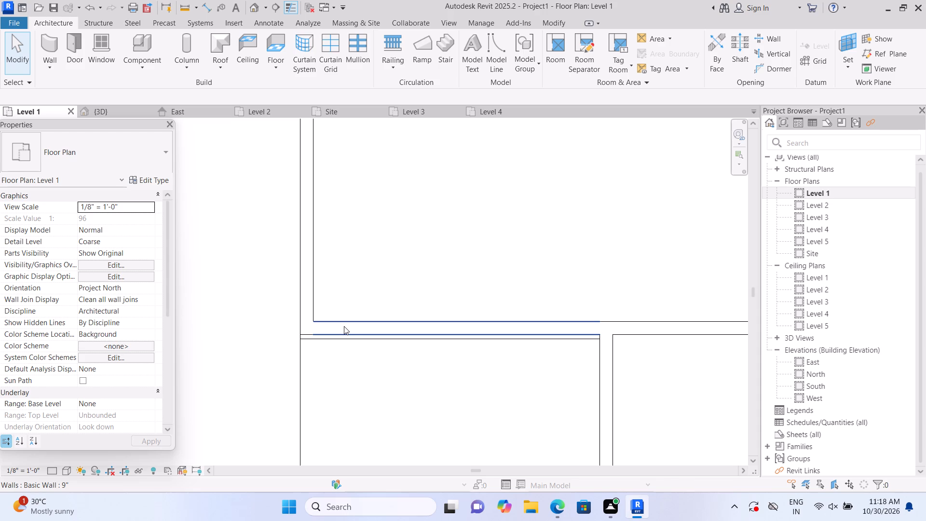
# In the 3D view, lower the top of the rooftop terrace's side curtain wall to the front glazing's top edge, about 6' 2 11/16" high.
pyautogui.scroll(-7, 358, 350)
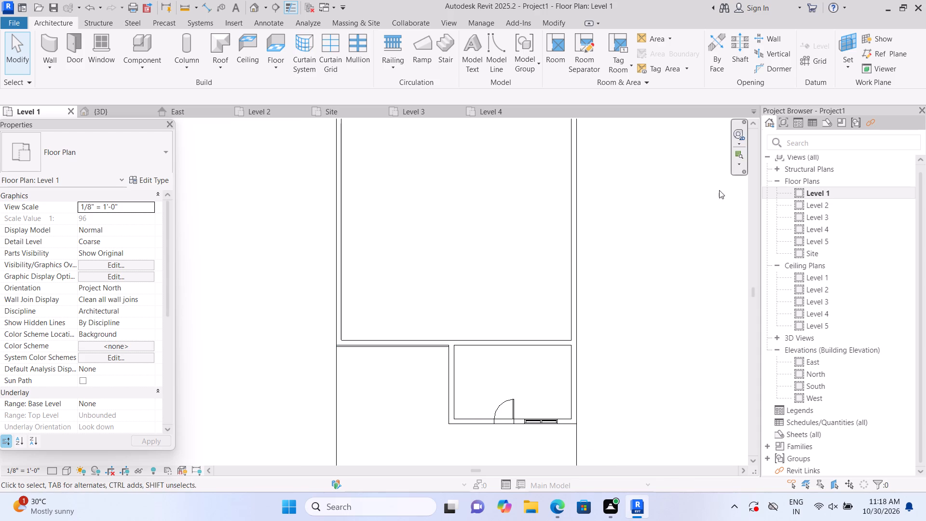
pyautogui.click(249, 4)
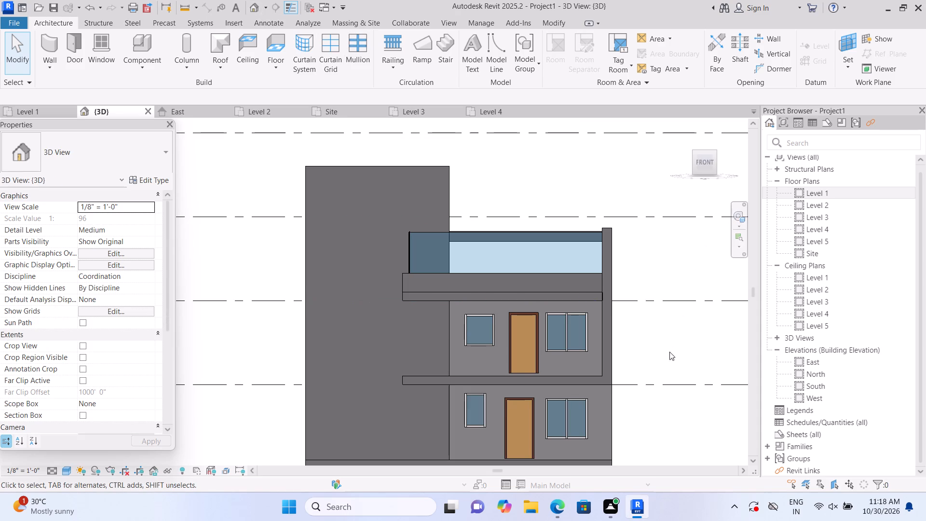
pyautogui.scroll(1, 363, 262)
pyautogui.scroll(2, 411, 257)
pyautogui.scroll(1, 455, 250)
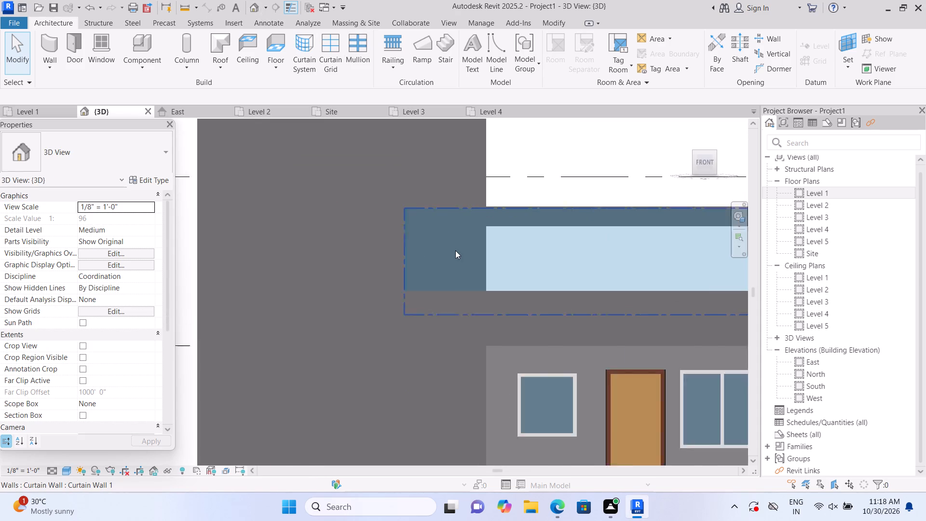
pyautogui.scroll(2, 455, 250)
pyautogui.scroll(5, 406, 270)
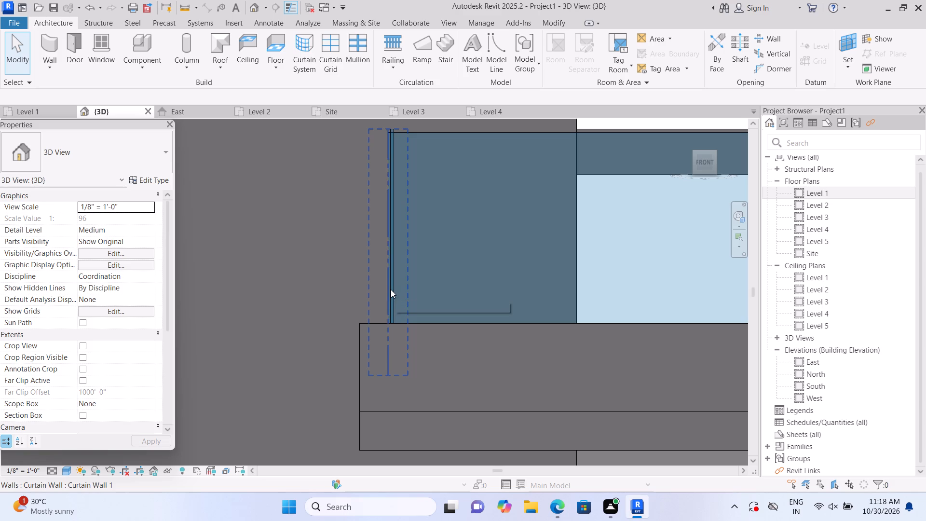
pyautogui.click(391, 289)
pyautogui.moveTo(372, 208); pyautogui.dragTo(367, 273, button='middle')
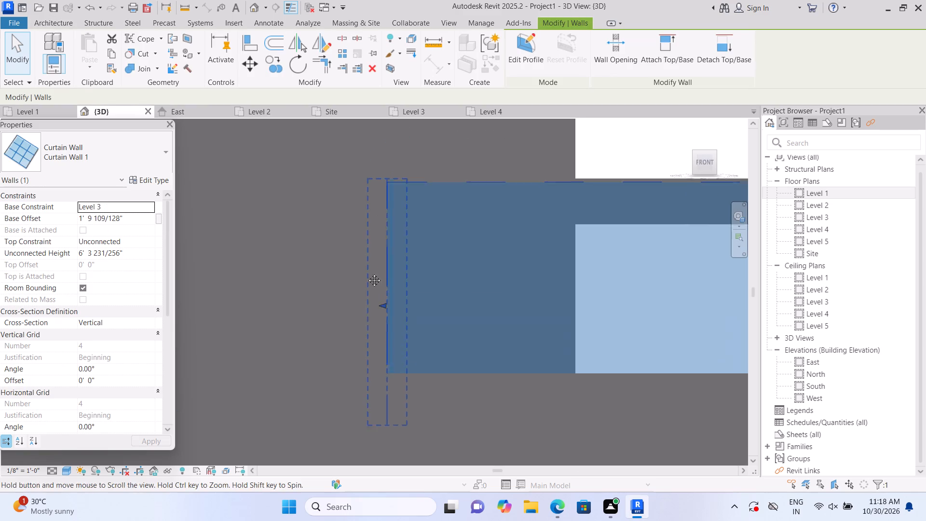
pyautogui.moveTo(367, 273); pyautogui.dragTo(367, 277, button='middle')
pyautogui.scroll(1, 375, 237)
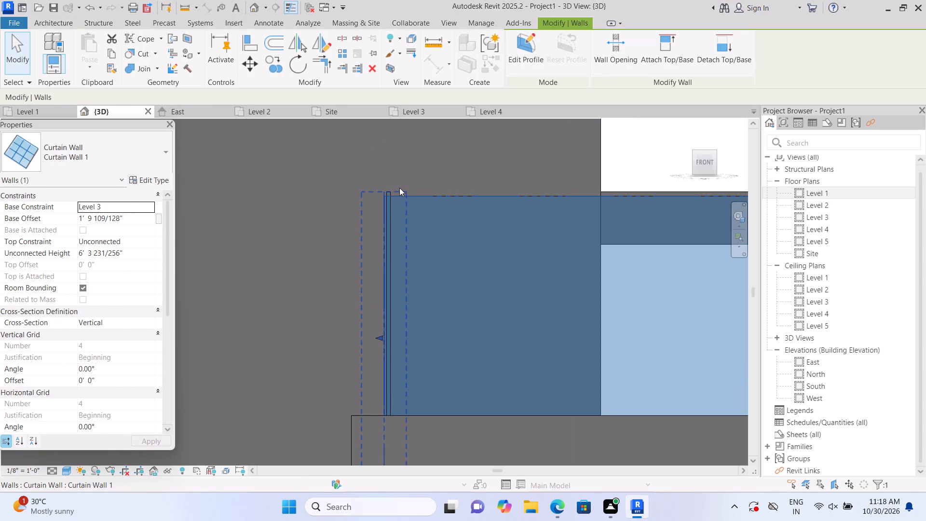
pyautogui.press('Escape')
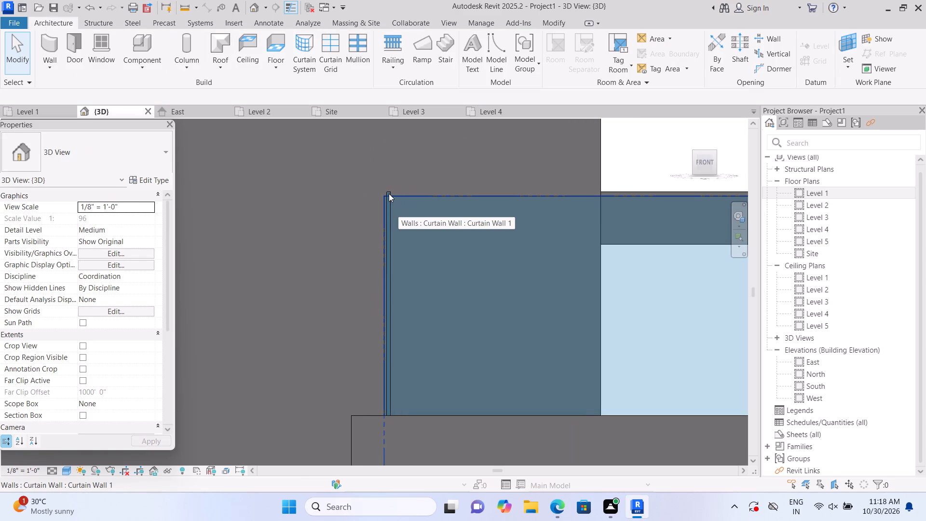
pyautogui.click(389, 193)
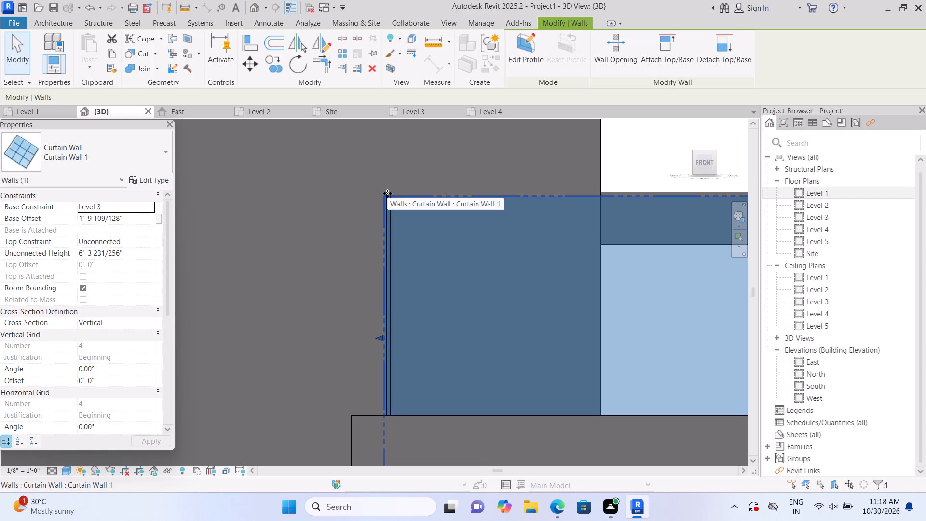
pyautogui.moveTo(387, 193); pyautogui.dragTo(390, 201)
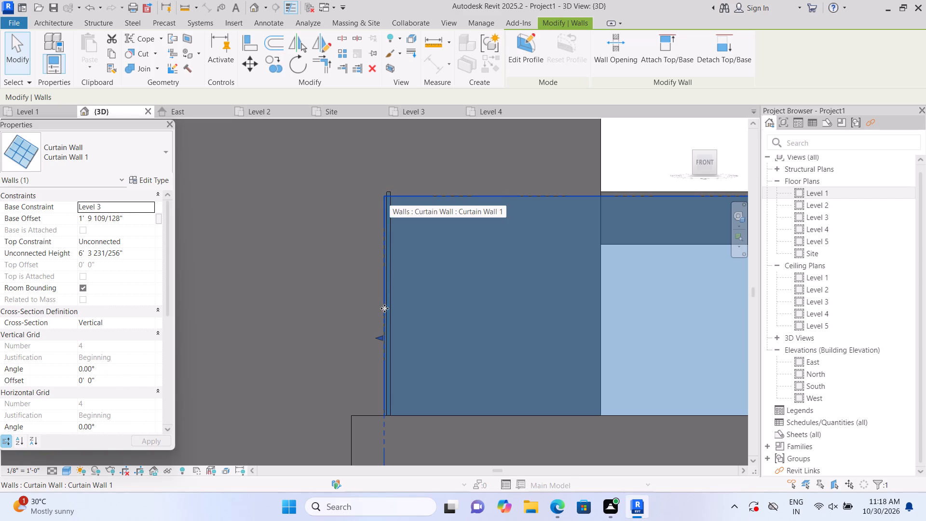
pyautogui.scroll(5, 397, 245)
pyautogui.moveTo(404, 213); pyautogui.dragTo(407, 339, button='middle')
pyautogui.scroll(9, 407, 334)
pyautogui.click(360, 251)
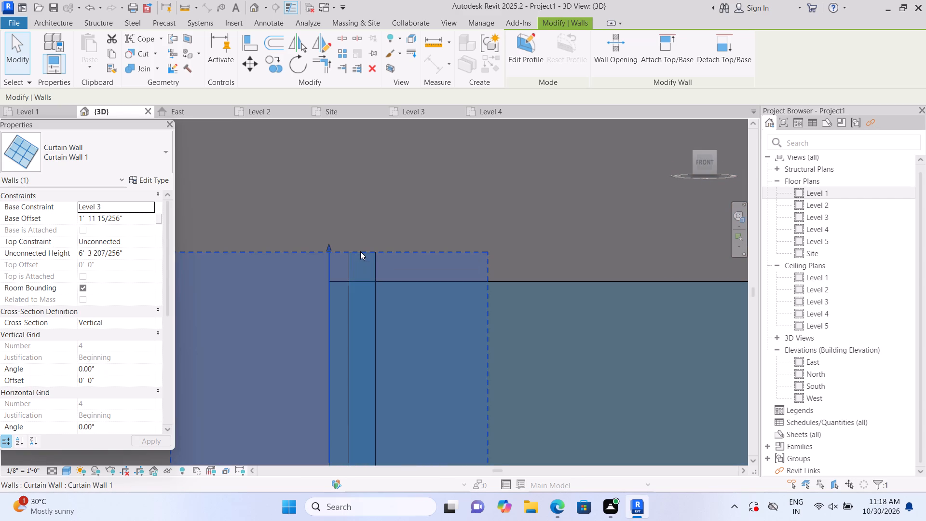
pyautogui.moveTo(329, 244); pyautogui.dragTo(324, 277)
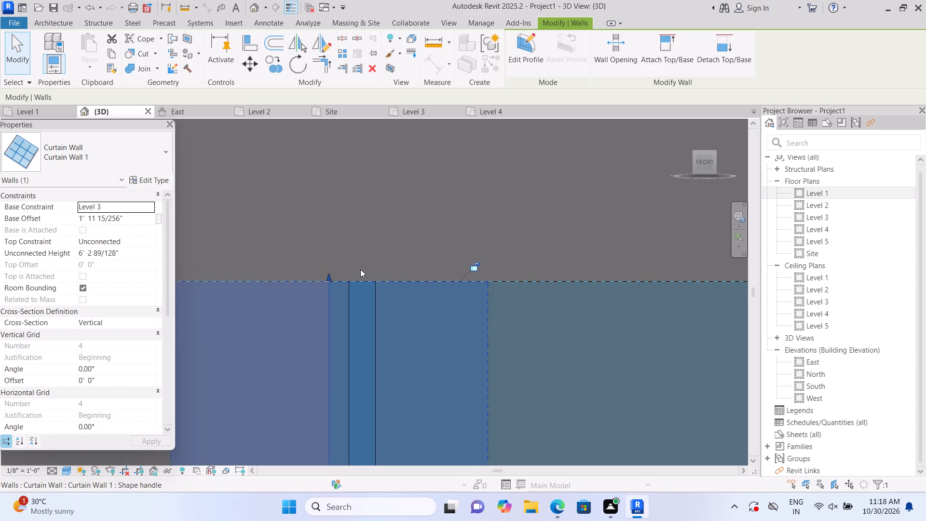
pyautogui.scroll(-17, 380, 257)
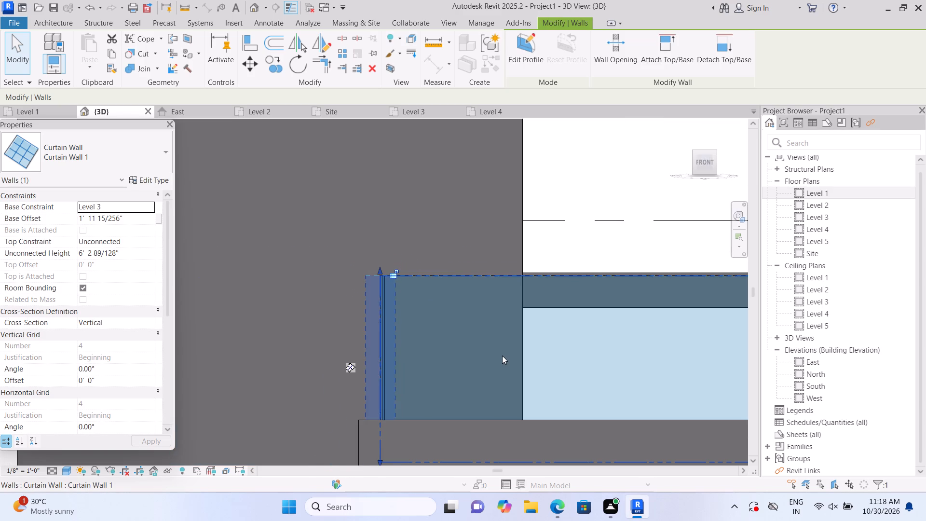
pyautogui.press('Escape')
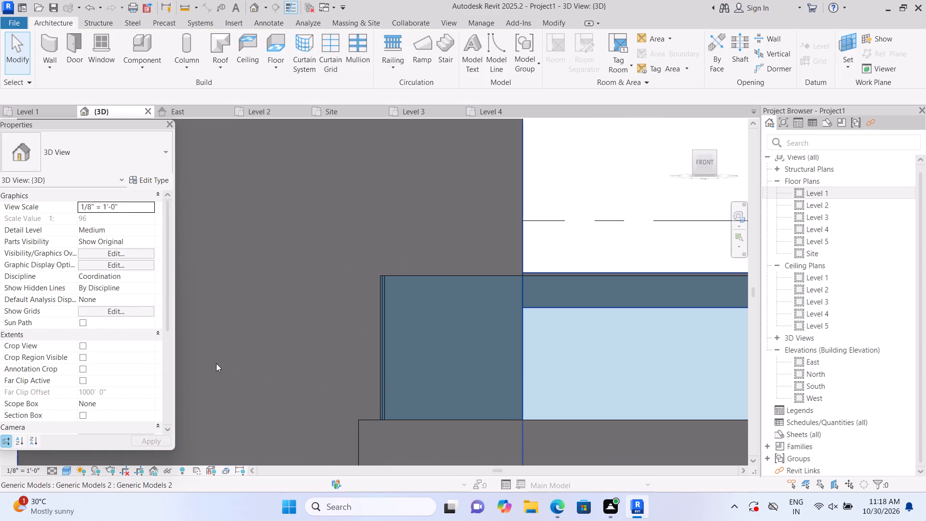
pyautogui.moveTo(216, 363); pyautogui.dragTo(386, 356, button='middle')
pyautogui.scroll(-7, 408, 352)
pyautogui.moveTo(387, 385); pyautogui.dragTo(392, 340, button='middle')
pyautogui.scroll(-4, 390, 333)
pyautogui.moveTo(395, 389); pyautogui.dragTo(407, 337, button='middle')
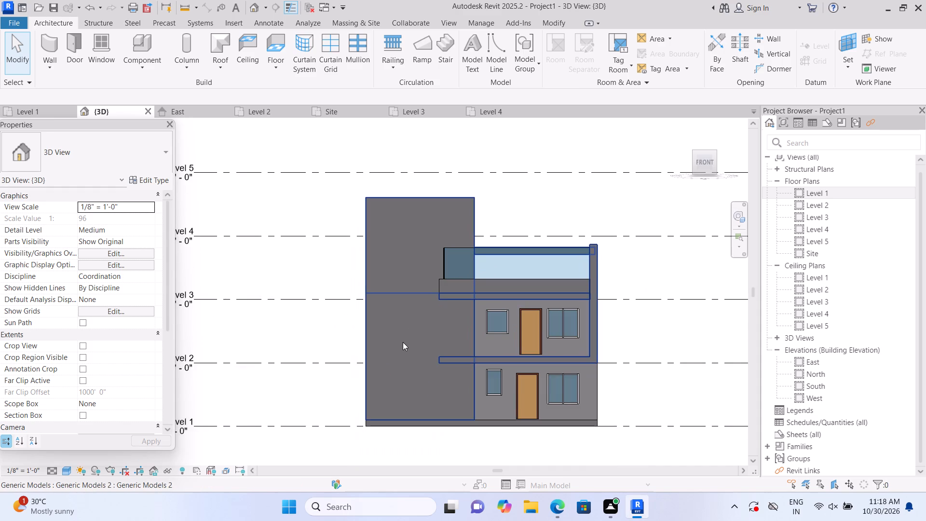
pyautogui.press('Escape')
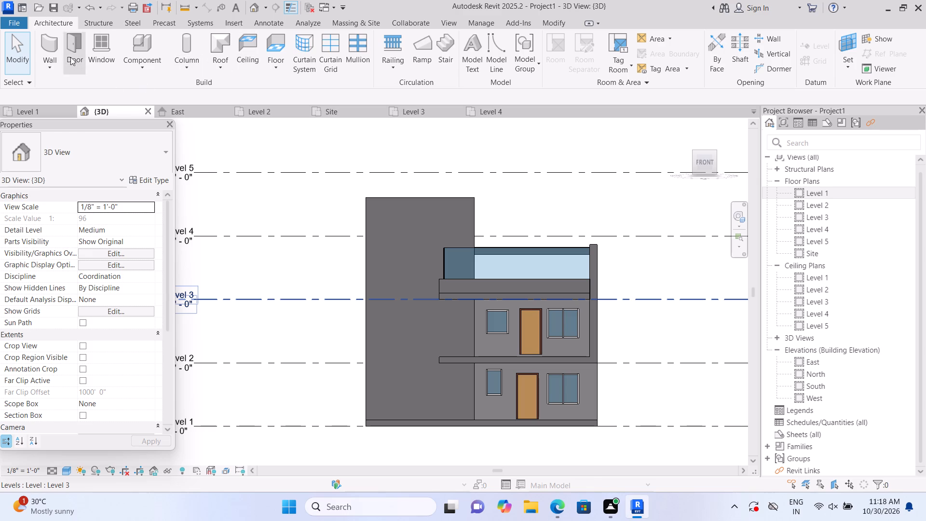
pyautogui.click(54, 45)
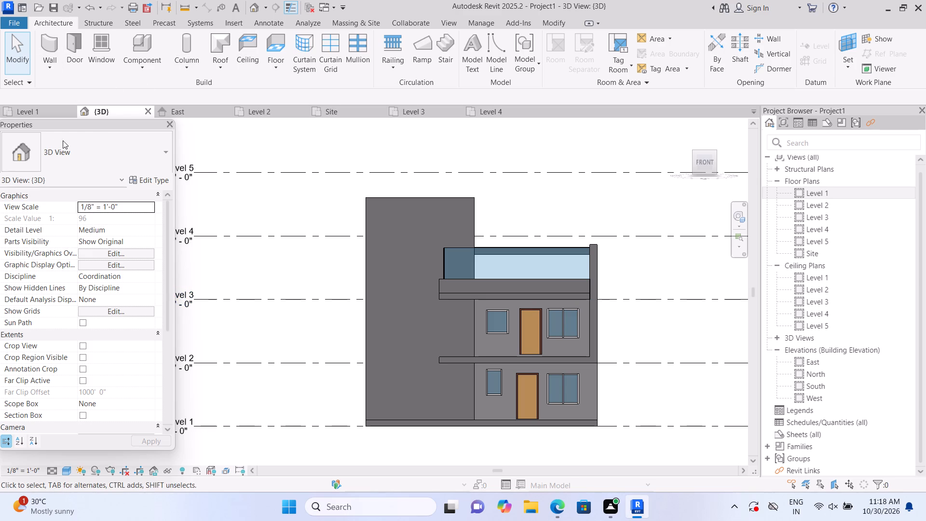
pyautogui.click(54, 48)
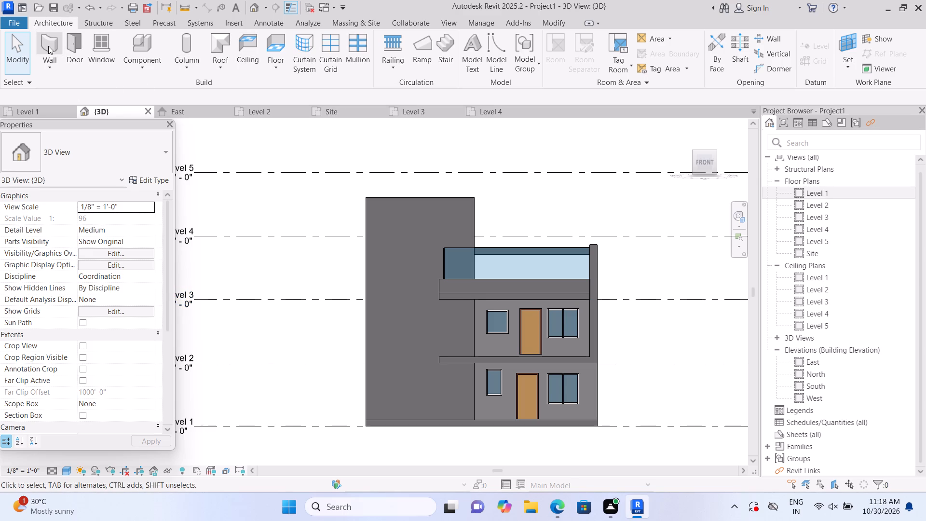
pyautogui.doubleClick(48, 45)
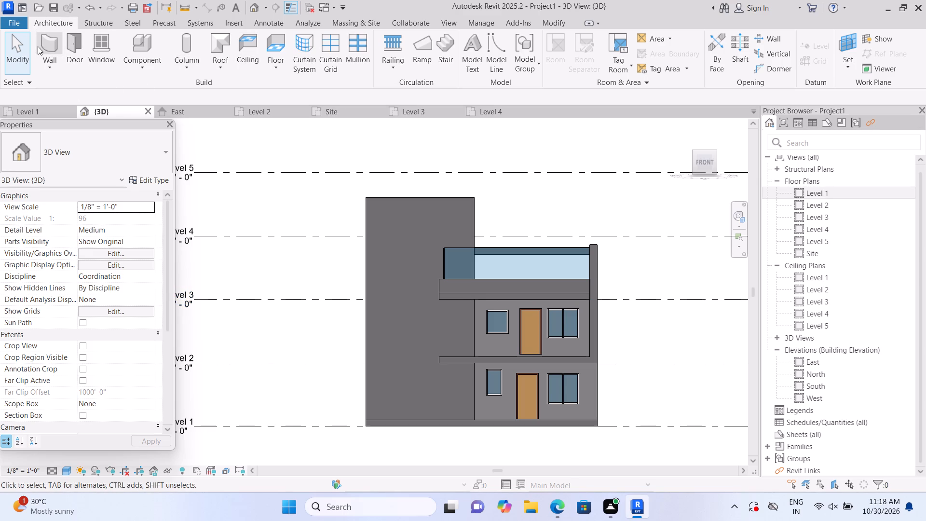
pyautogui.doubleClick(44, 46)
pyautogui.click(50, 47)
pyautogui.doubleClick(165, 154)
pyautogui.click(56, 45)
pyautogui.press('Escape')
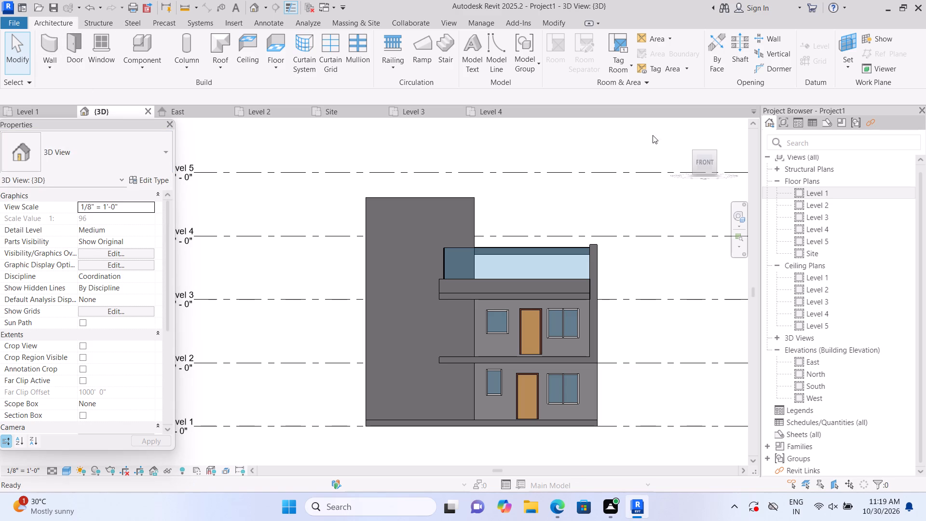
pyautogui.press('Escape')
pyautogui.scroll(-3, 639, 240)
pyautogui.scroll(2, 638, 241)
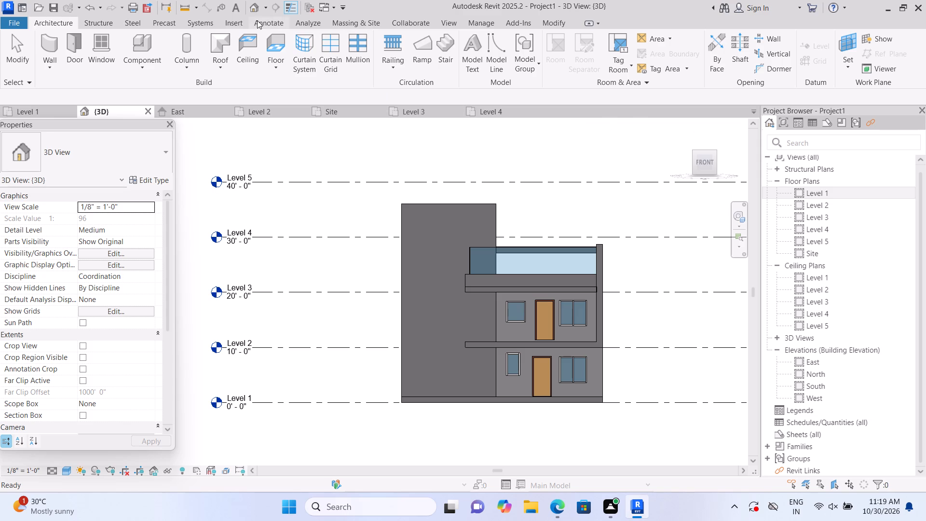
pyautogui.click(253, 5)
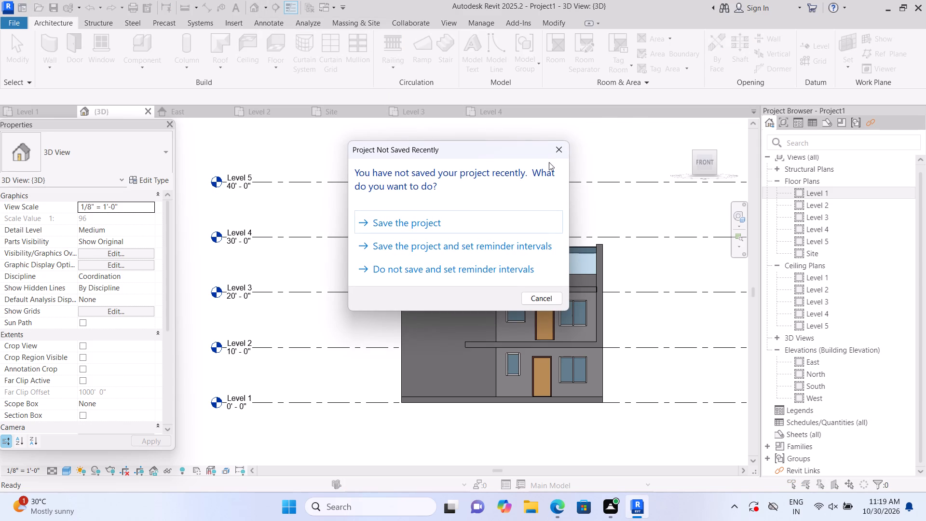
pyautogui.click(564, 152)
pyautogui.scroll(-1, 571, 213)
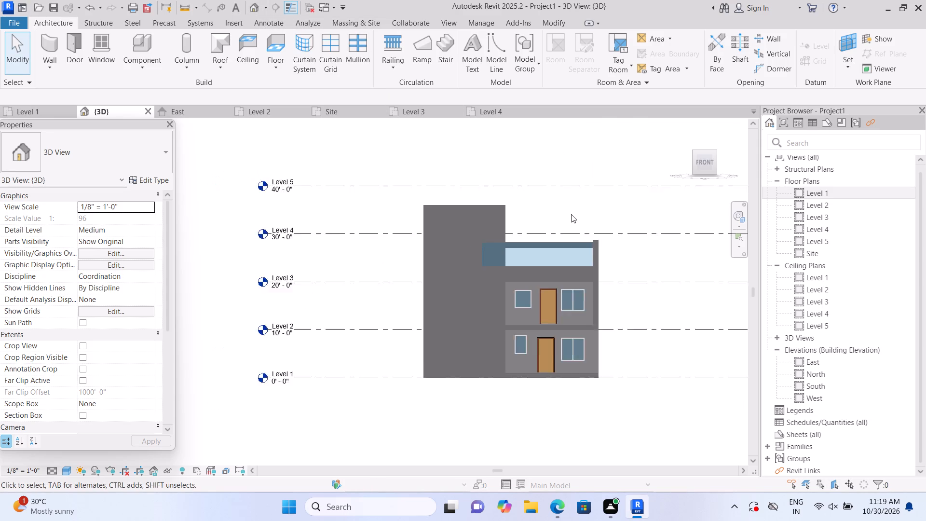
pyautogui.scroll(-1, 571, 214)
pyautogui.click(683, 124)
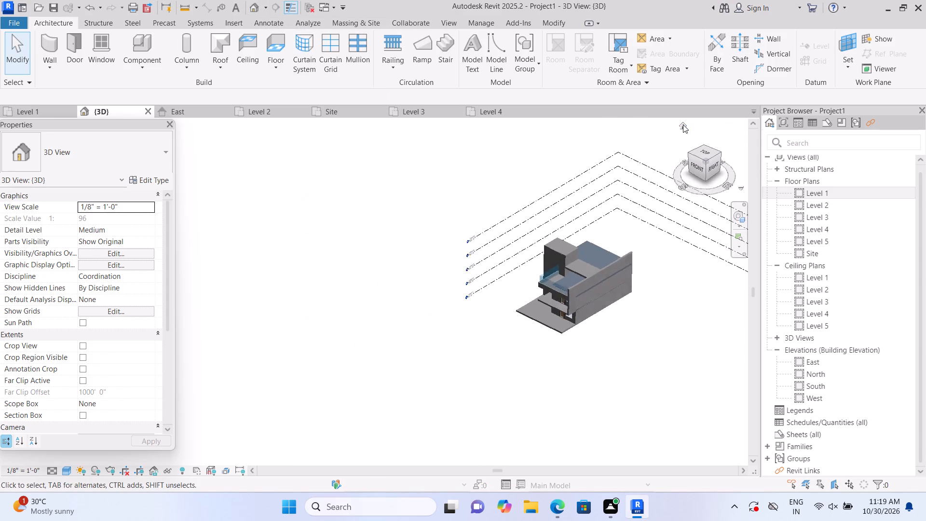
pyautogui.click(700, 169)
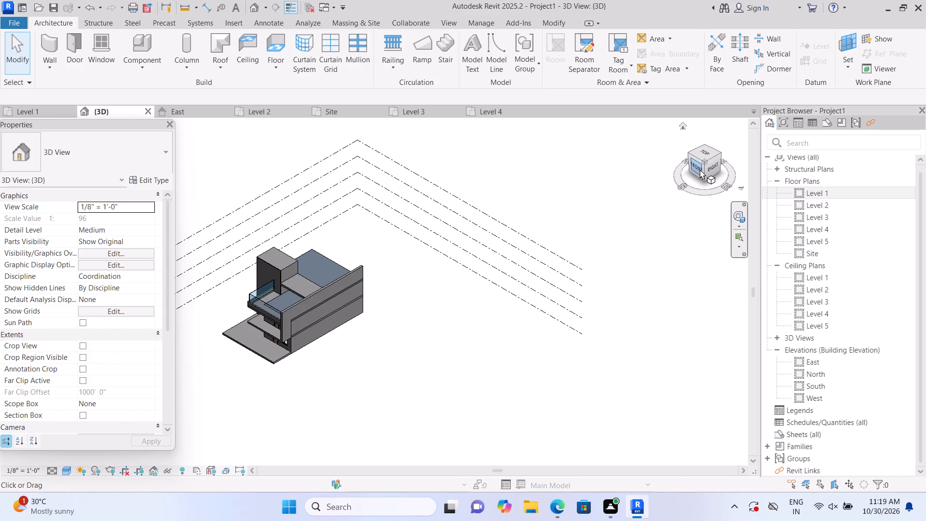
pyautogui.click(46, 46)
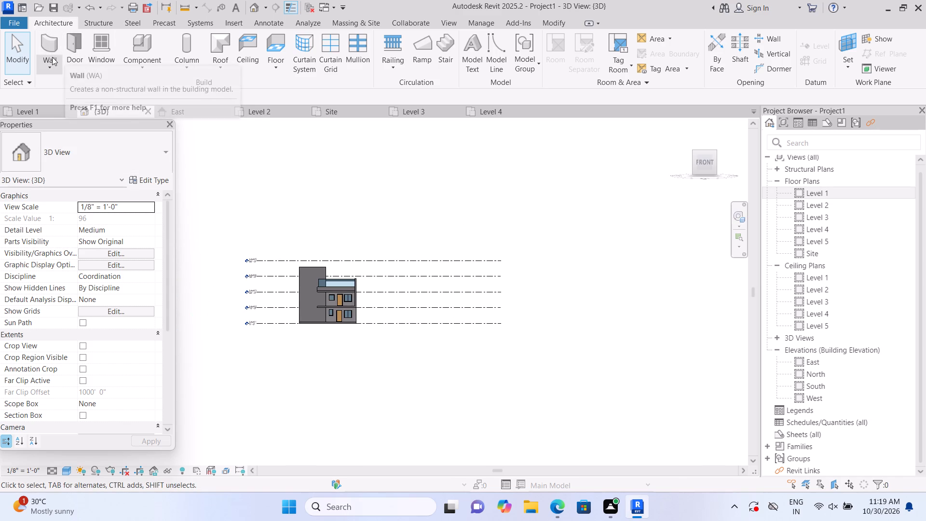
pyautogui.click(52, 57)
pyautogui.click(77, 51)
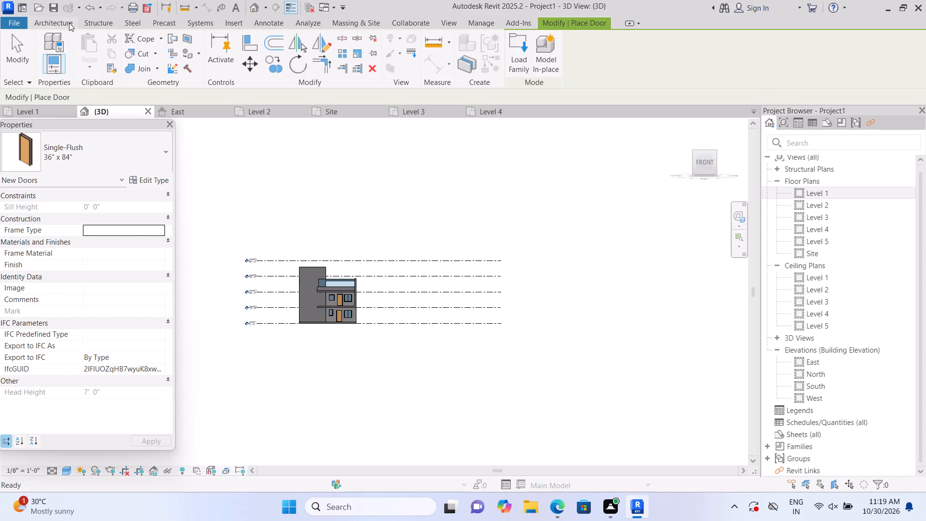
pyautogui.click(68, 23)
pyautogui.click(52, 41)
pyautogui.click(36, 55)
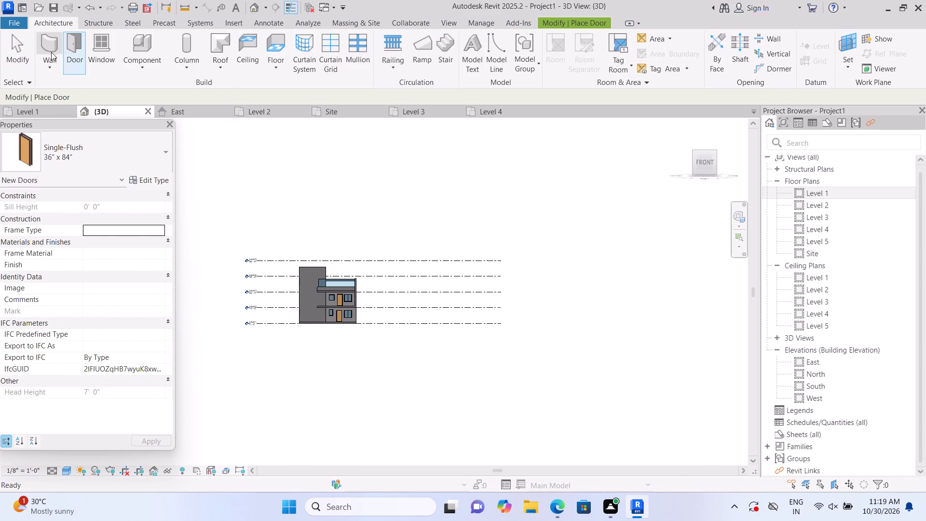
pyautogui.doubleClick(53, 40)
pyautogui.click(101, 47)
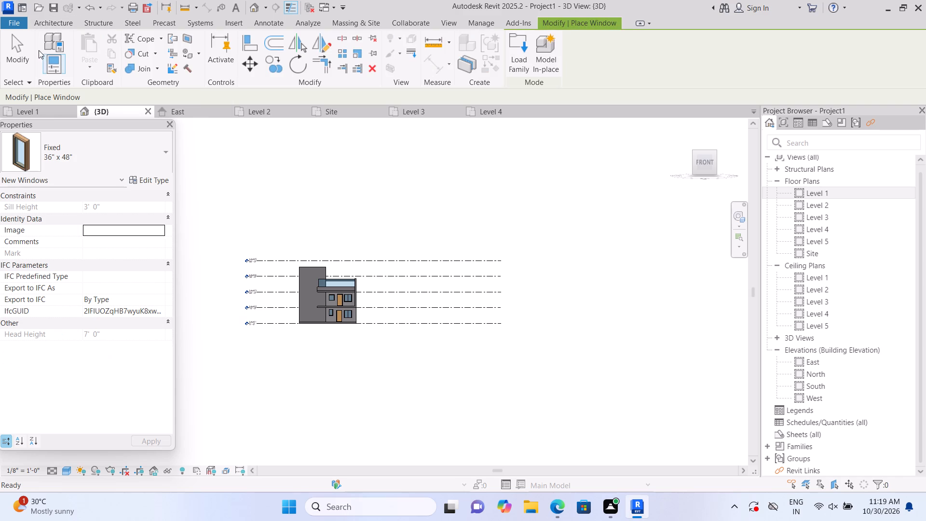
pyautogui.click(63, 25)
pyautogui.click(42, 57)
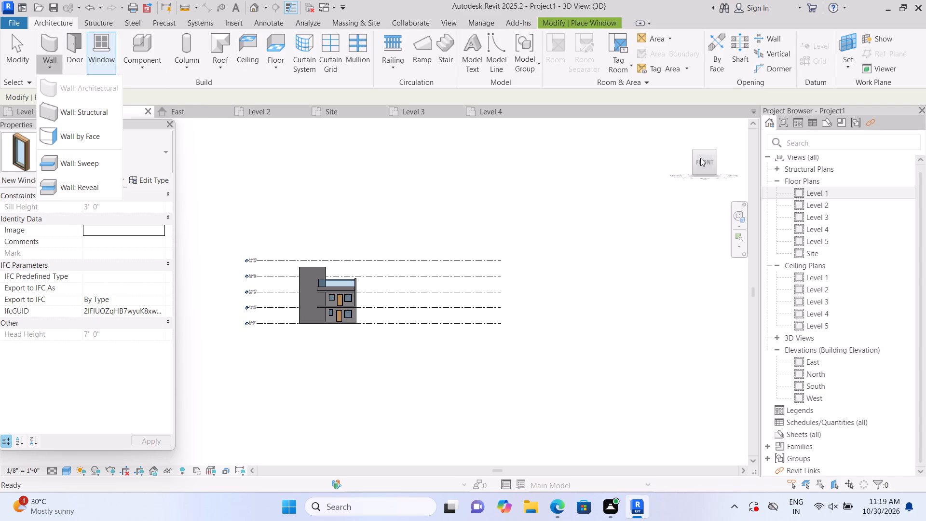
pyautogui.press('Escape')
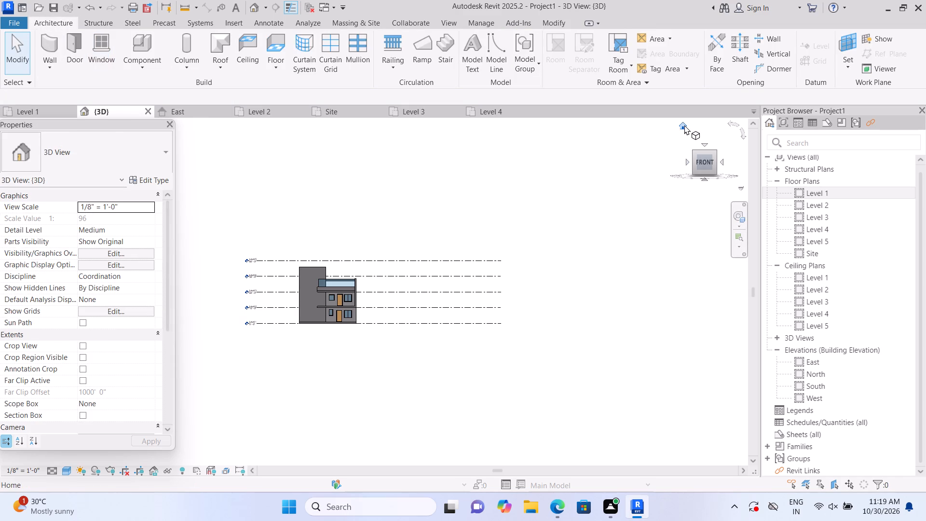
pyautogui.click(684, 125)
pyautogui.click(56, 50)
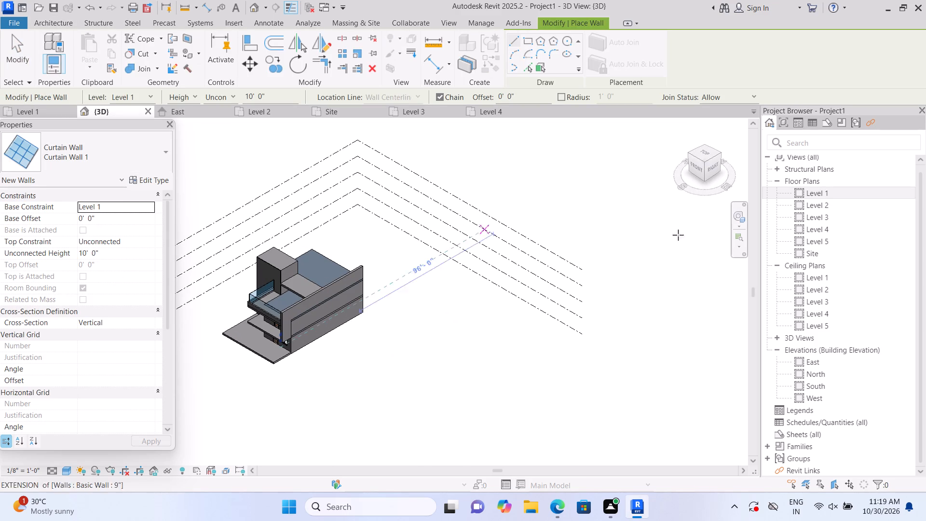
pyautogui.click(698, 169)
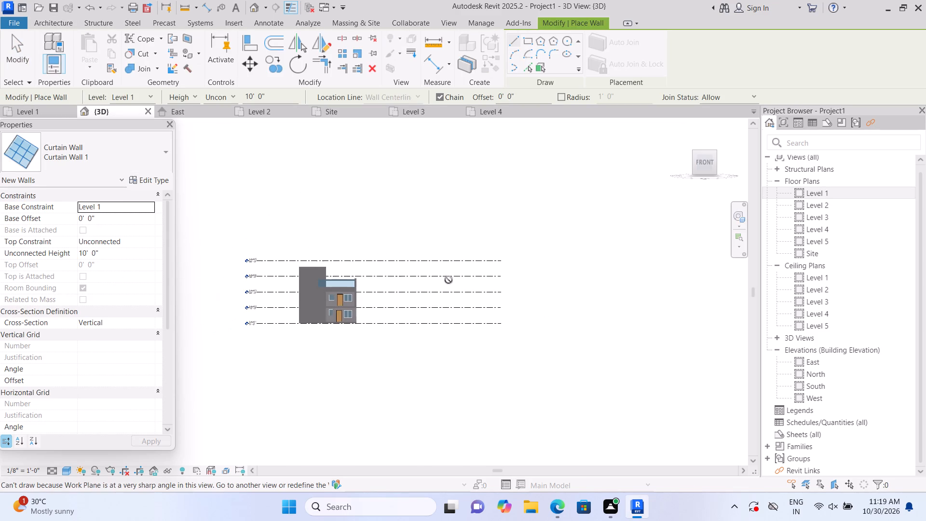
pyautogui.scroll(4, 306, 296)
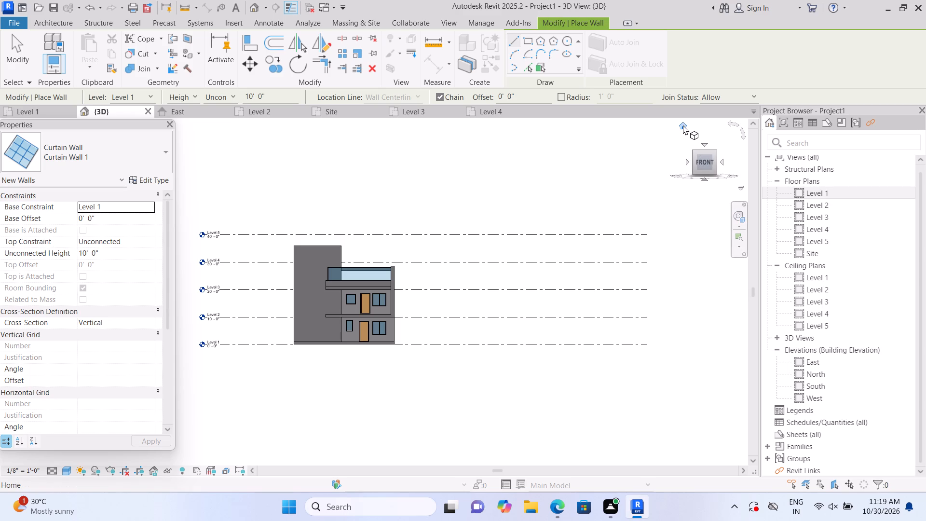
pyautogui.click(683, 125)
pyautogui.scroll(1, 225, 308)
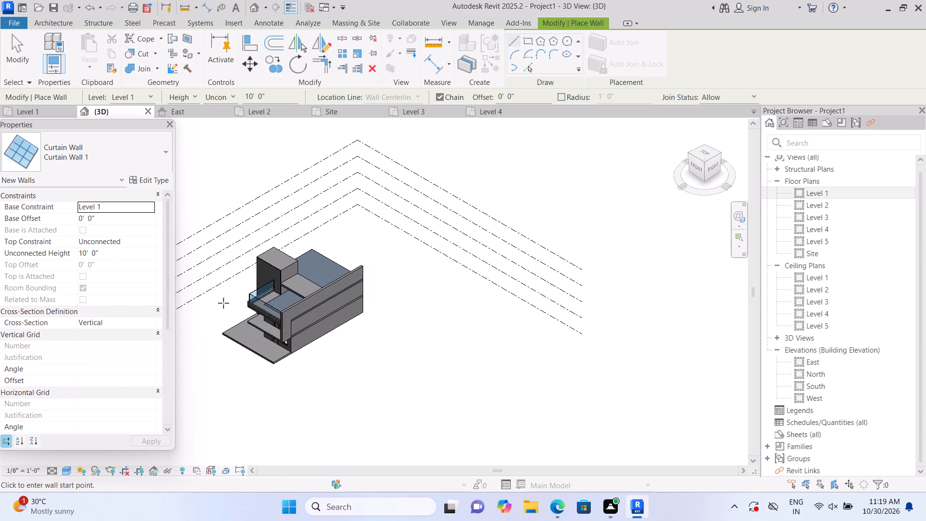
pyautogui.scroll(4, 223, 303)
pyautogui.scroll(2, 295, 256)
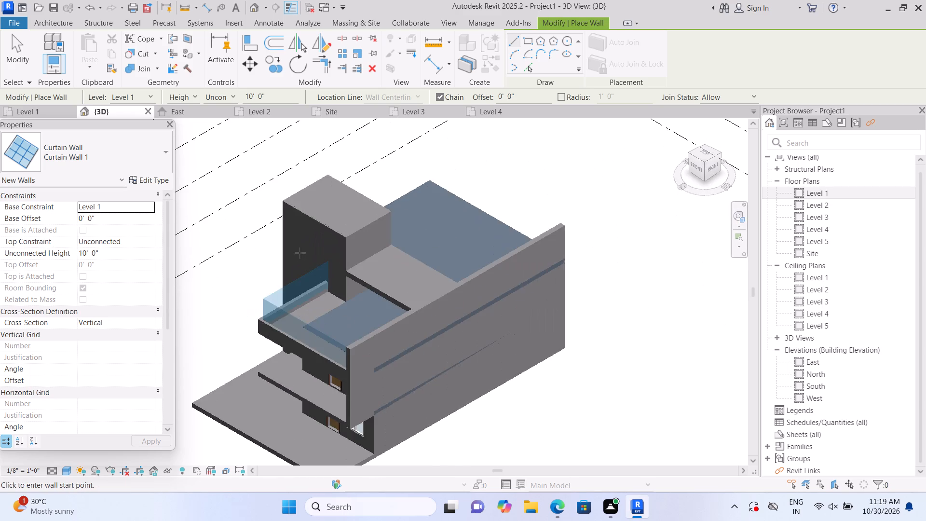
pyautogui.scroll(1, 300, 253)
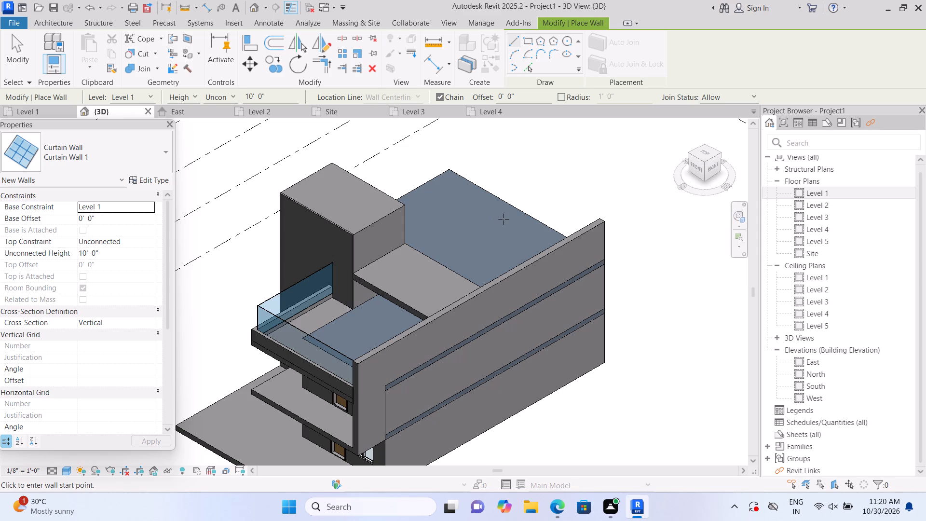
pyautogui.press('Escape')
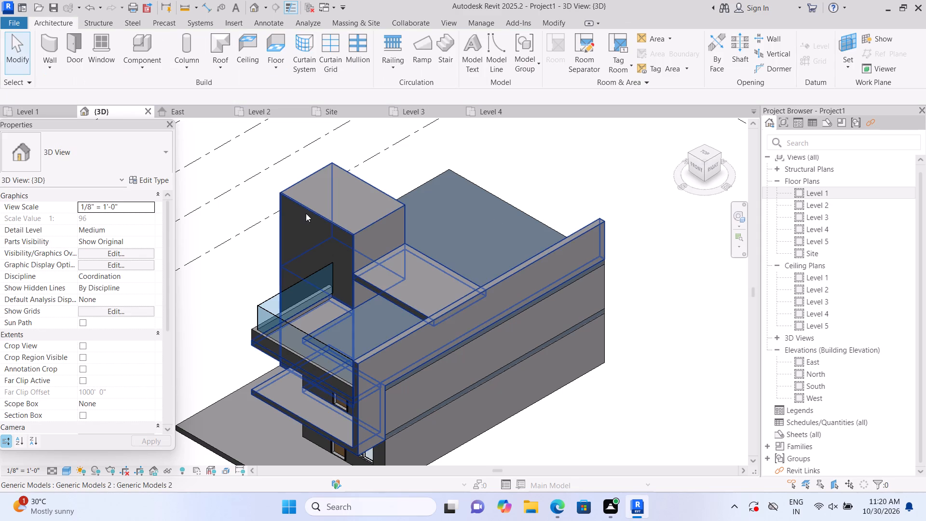
# Edit the in-place model on the tall block, delete its 3" thick front-face extrusion, and open the Level 1 floor plan.
pyautogui.click(361, 236)
pyautogui.click(515, 68)
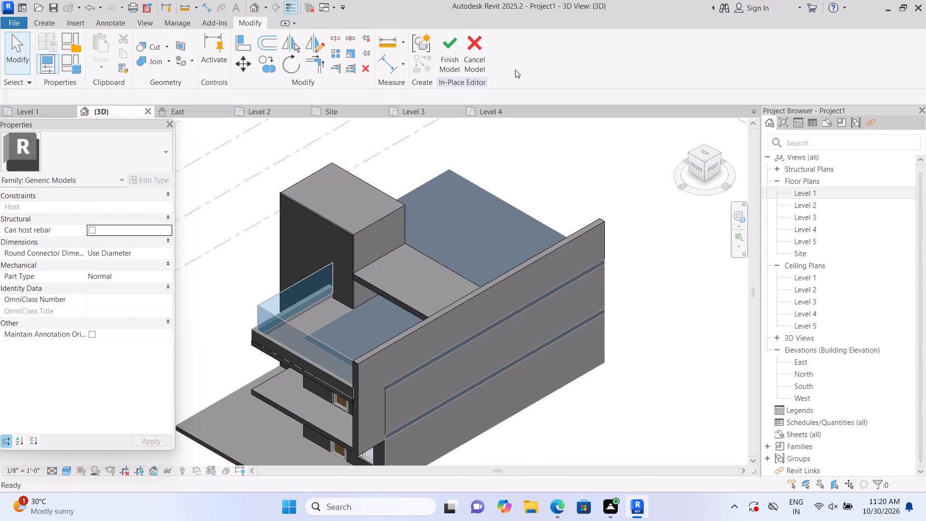
pyautogui.click(328, 233)
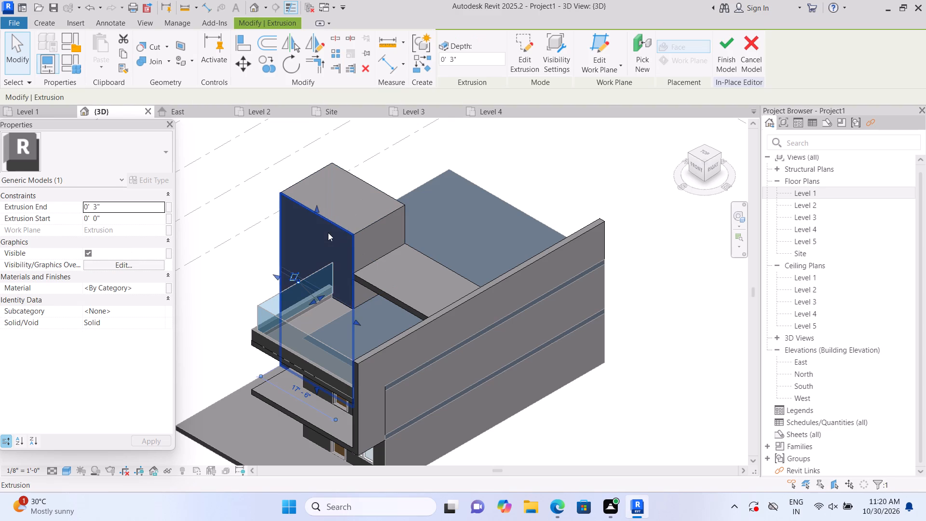
pyautogui.press('Delete')
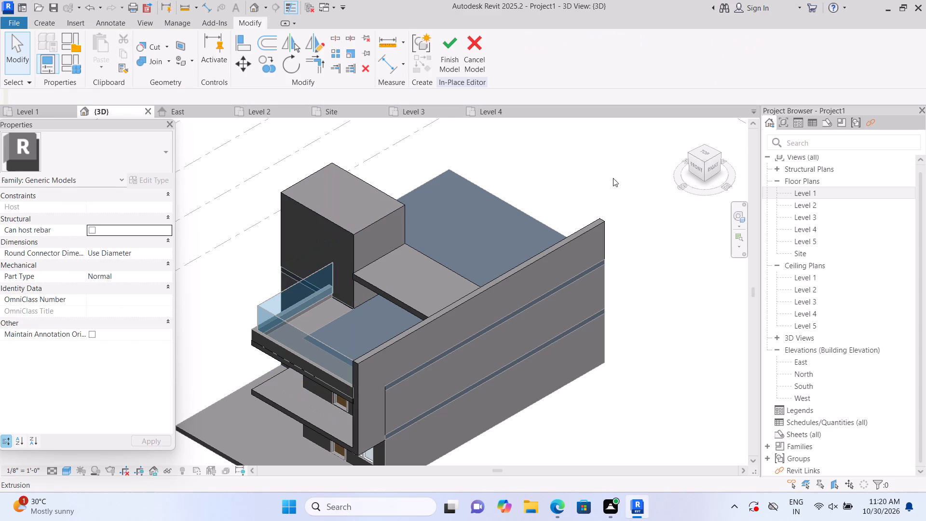
pyautogui.doubleClick(802, 195)
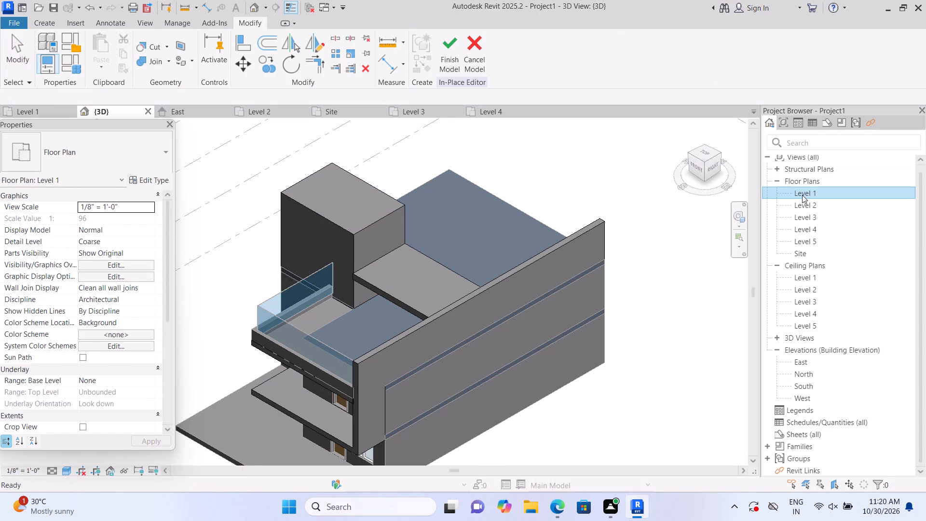
pyautogui.scroll(-2, 785, 249)
pyautogui.scroll(-3, 653, 288)
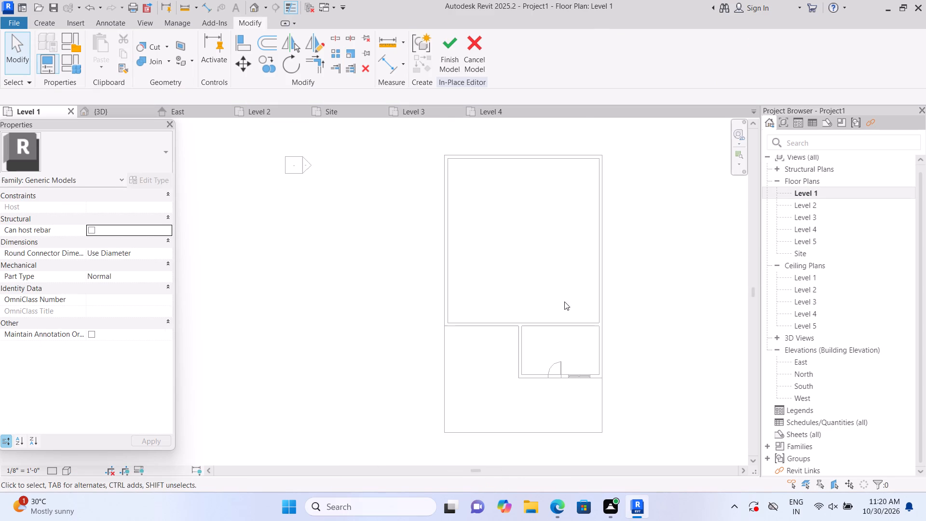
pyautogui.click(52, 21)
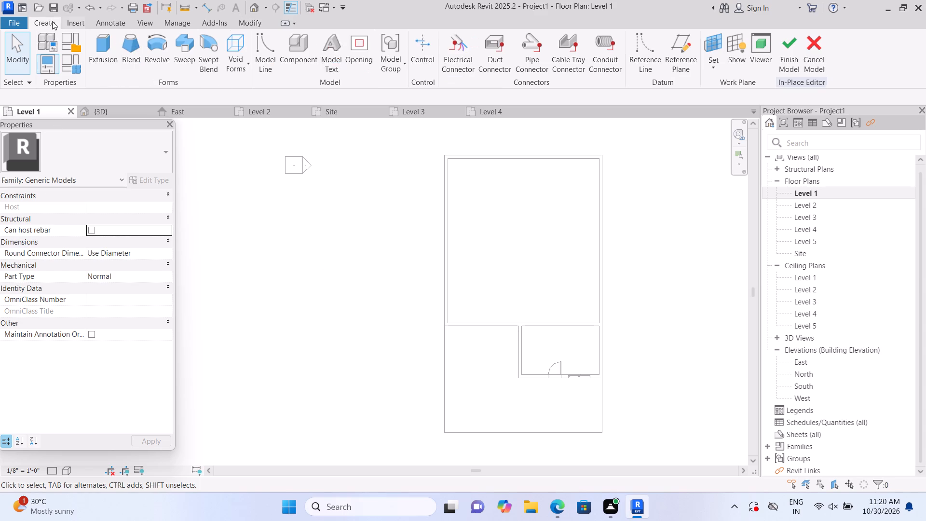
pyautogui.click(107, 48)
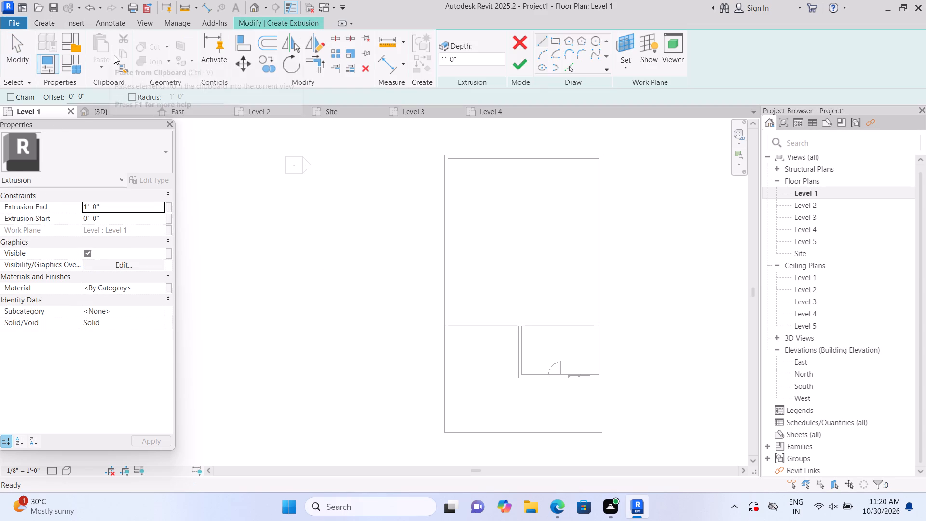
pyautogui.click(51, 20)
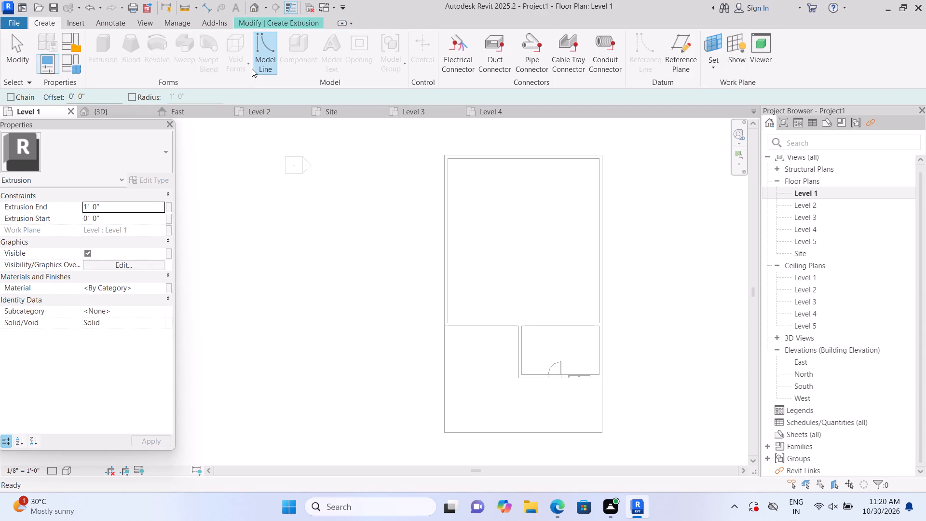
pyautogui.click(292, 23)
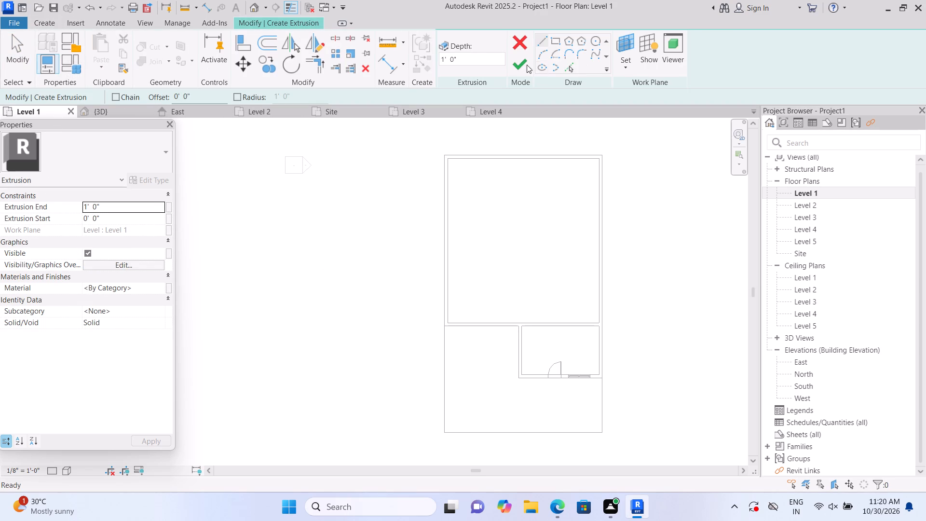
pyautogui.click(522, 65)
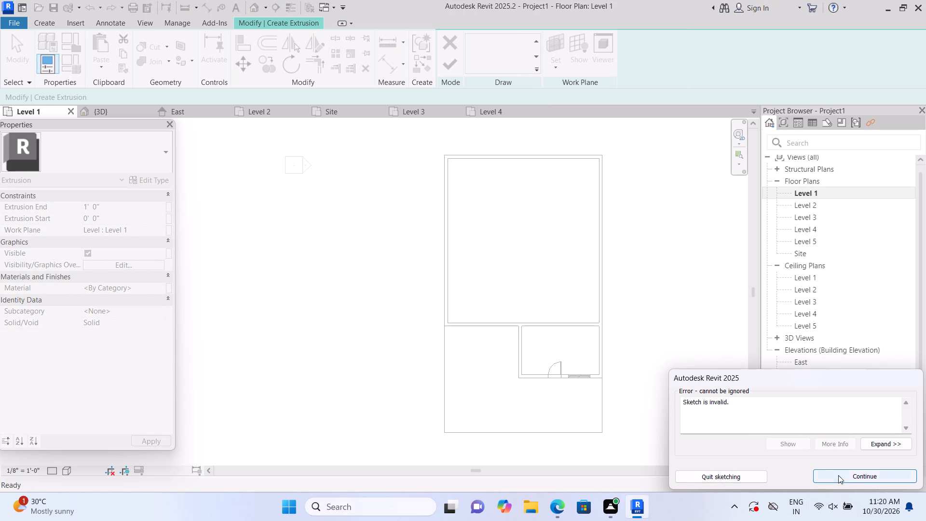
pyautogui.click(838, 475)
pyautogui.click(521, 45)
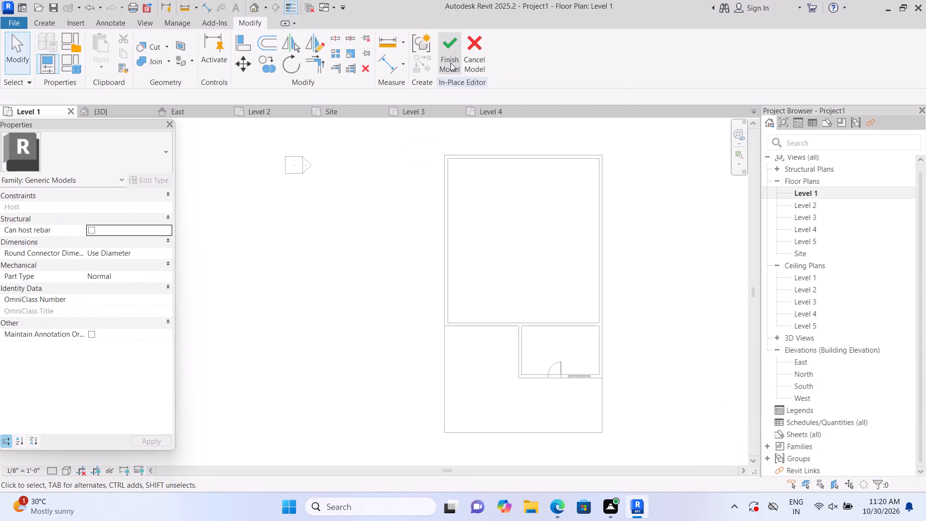
# Finish the in-place model and draw a 2' 0" long, 10' high Curtain Wall 1 segment inside the 9" wall near the tall block's corner.
pyautogui.click(450, 63)
pyautogui.click(60, 21)
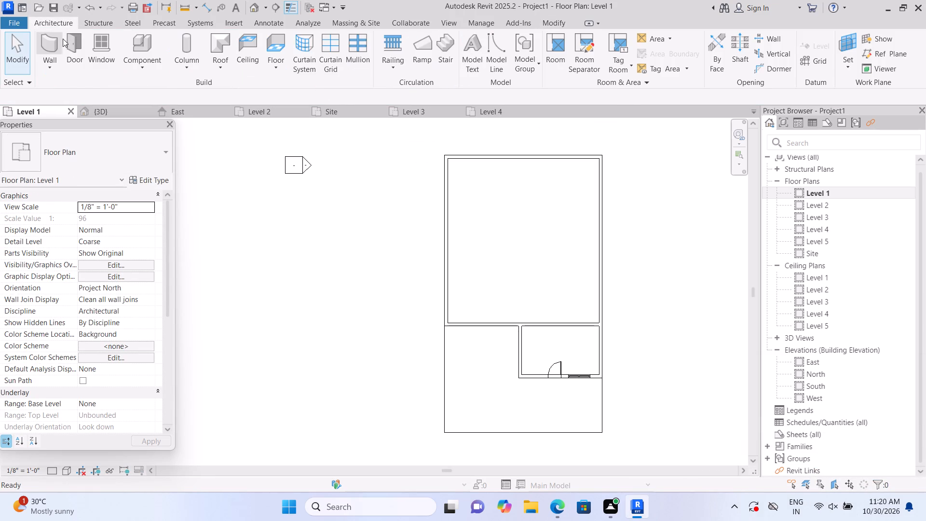
pyautogui.click(57, 41)
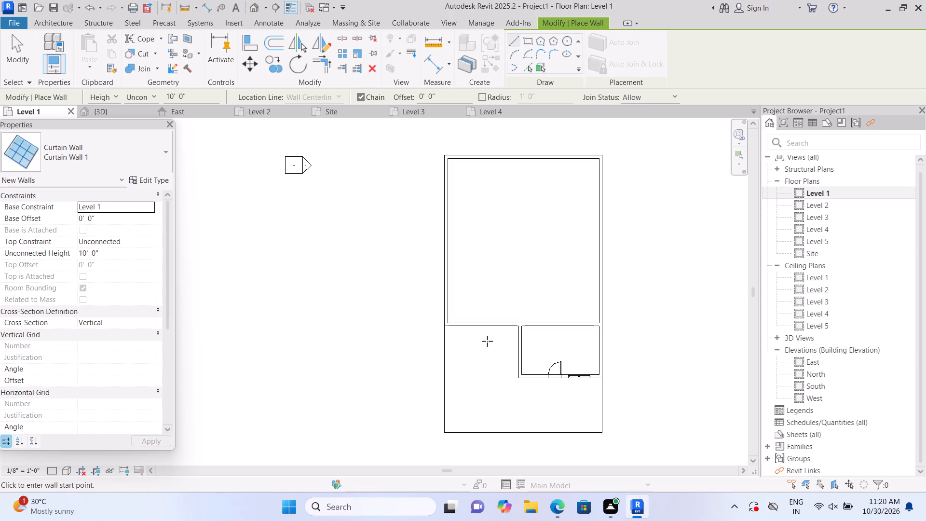
pyautogui.scroll(10, 487, 341)
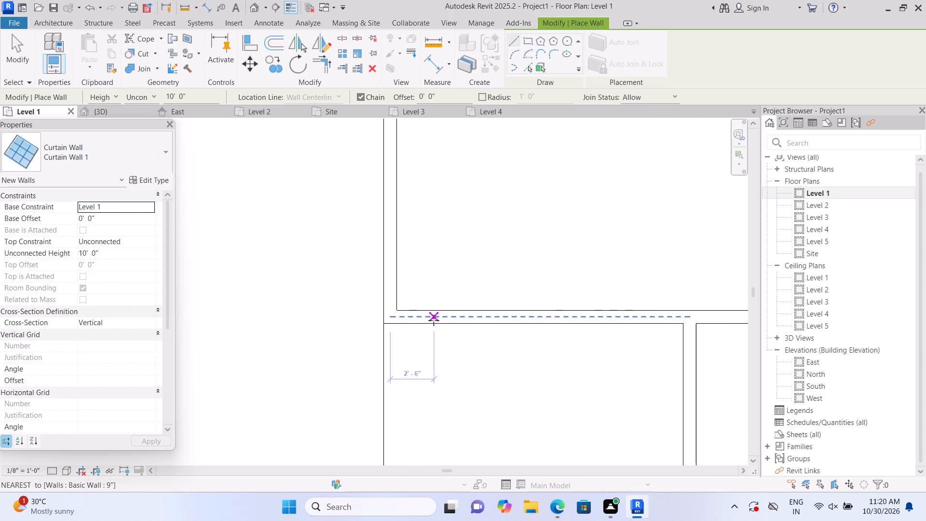
pyautogui.click(411, 320)
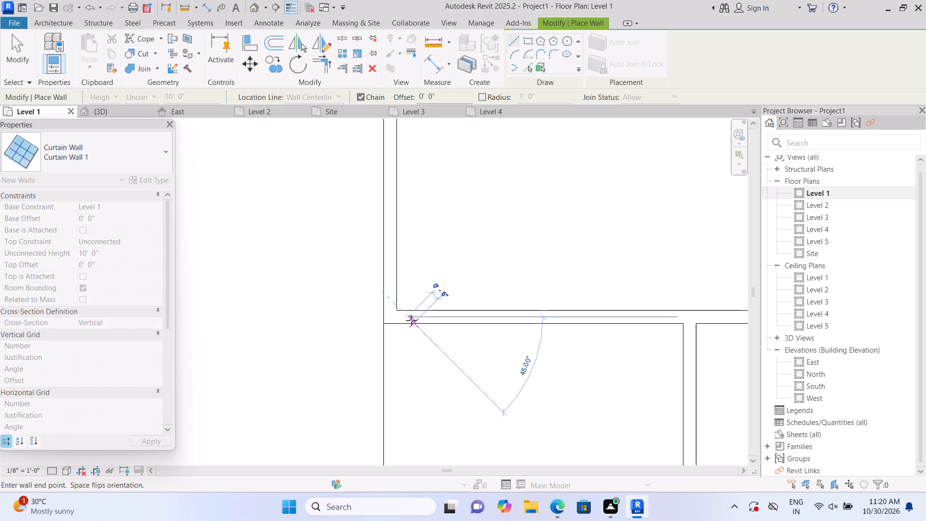
pyautogui.click(440, 318)
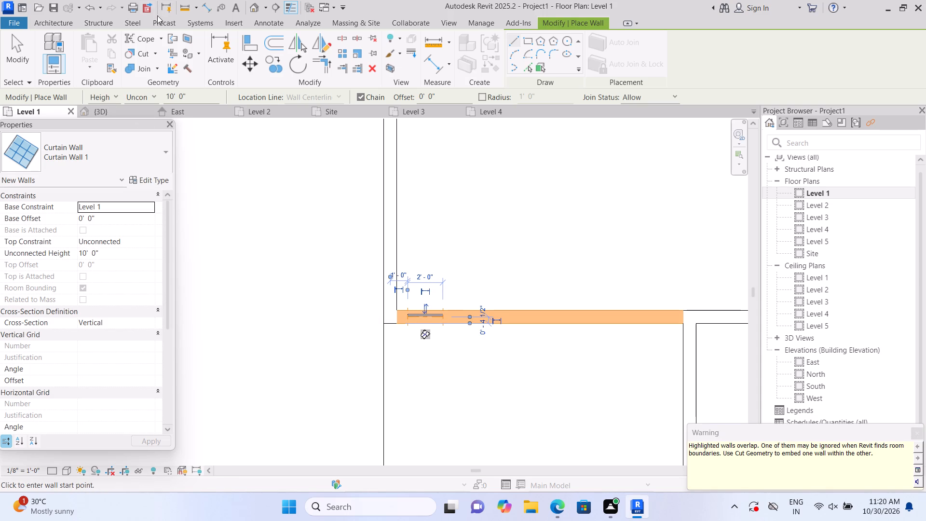
# Use Cut Geometry to embed the 2' 0" curtain wall segment in the 9" host wall on Level 1.
pyautogui.click(158, 52)
pyautogui.click(161, 72)
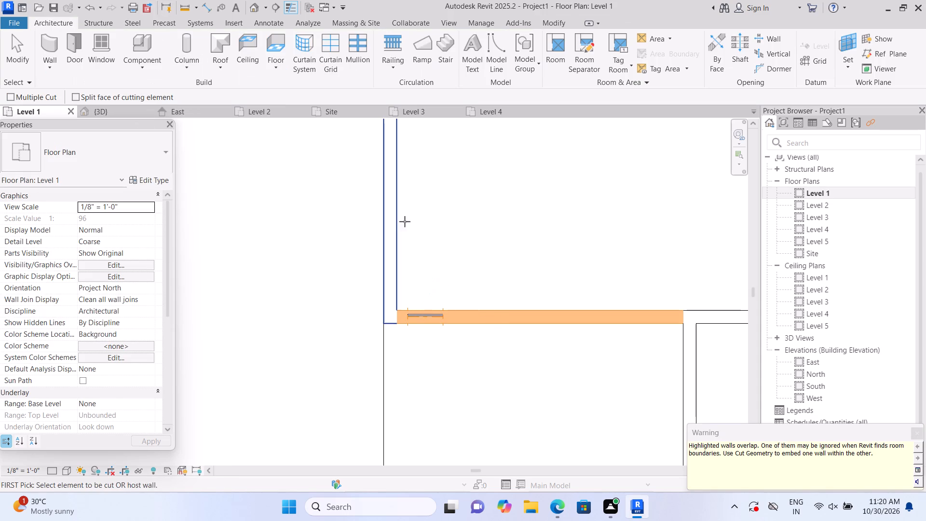
pyautogui.click(490, 327)
pyautogui.click(418, 316)
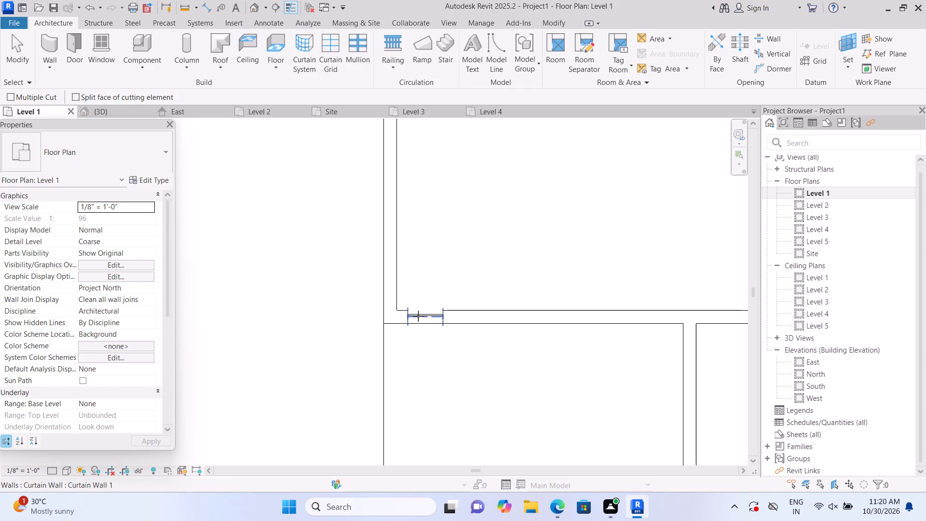
# In the 3D view, raise the top of the embedded curtain wall segment to about 15' 11" on the tall block's front.
pyautogui.click(254, 7)
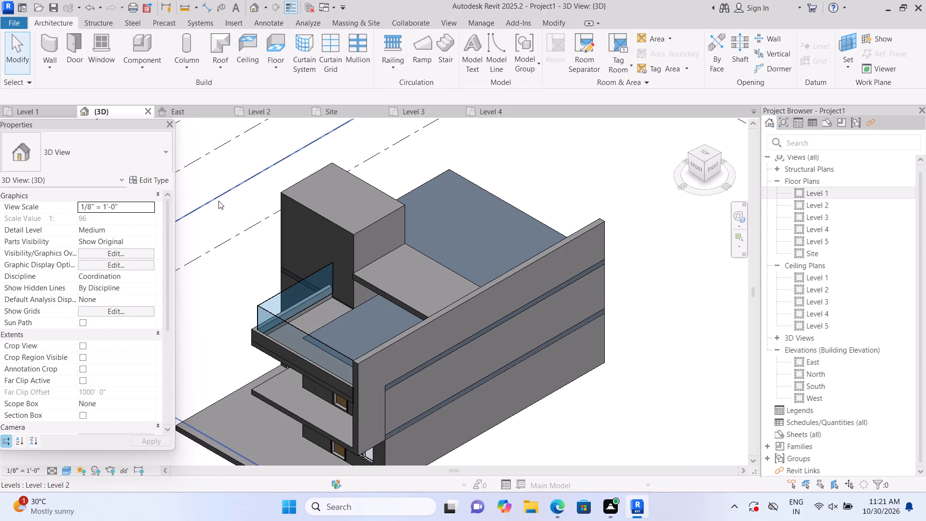
pyautogui.keyDown('shift'); pyautogui.moveTo(201, 208); pyautogui.dragTo(252, 209, button='middle'); pyautogui.keyUp('shift')
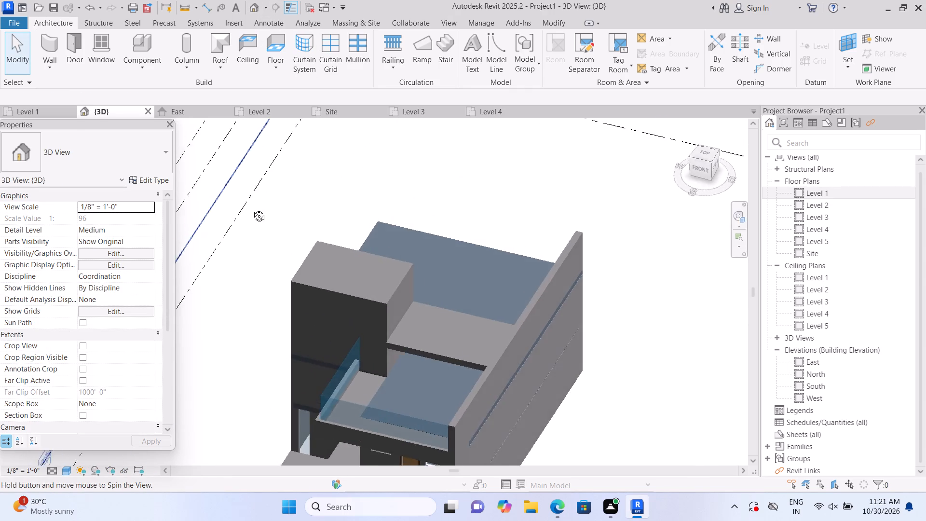
pyautogui.keyDown('shift'); pyautogui.moveTo(252, 209); pyautogui.dragTo(272, 176, button='middle'); pyautogui.keyUp('shift')
pyautogui.moveTo(252, 330); pyautogui.dragTo(262, 269, button='middle')
pyautogui.moveTo(269, 226); pyautogui.dragTo(272, 203, button='middle')
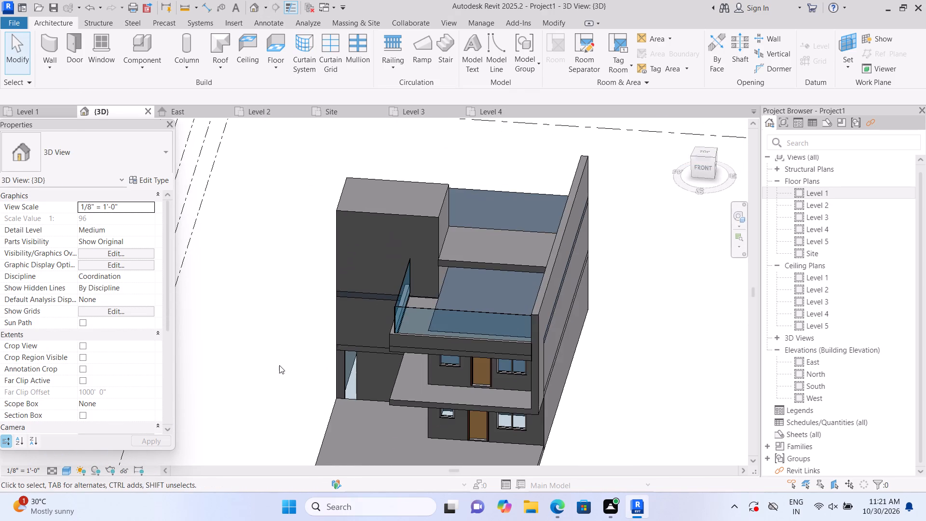
pyautogui.moveTo(283, 359); pyautogui.dragTo(284, 322, button='middle')
pyautogui.scroll(4, 327, 354)
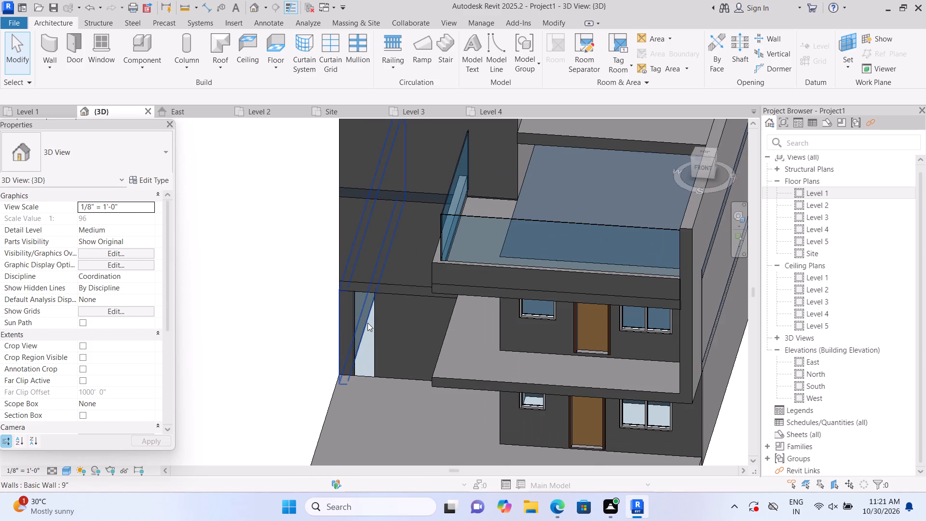
pyautogui.click(365, 304)
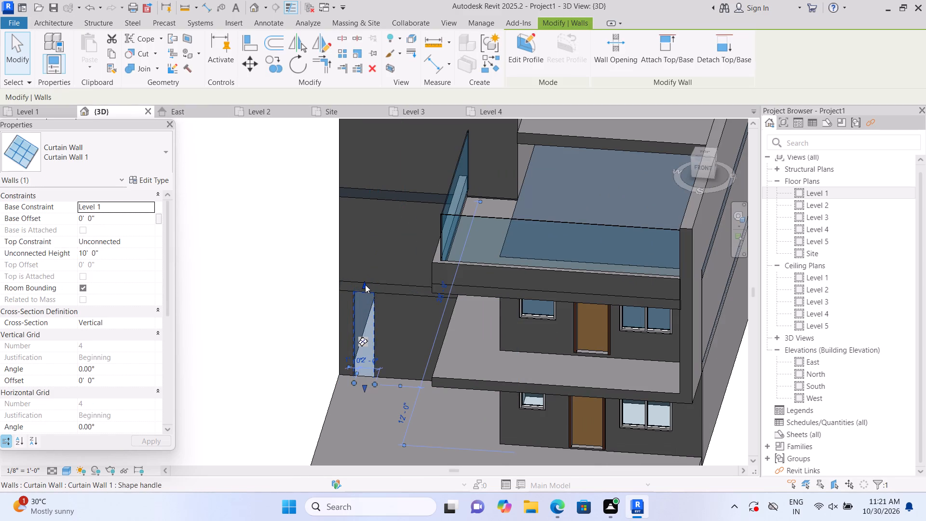
pyautogui.moveTo(365, 285); pyautogui.dragTo(365, 234)
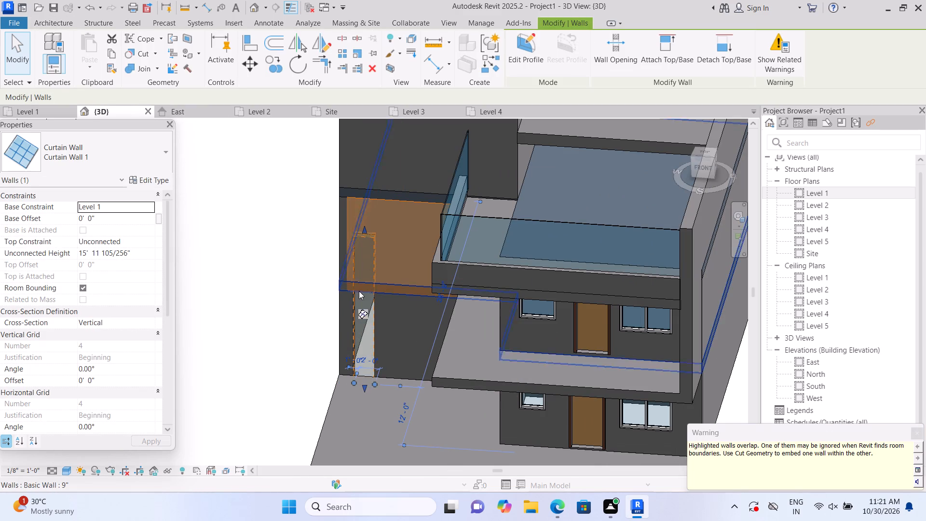
pyautogui.click(266, 311)
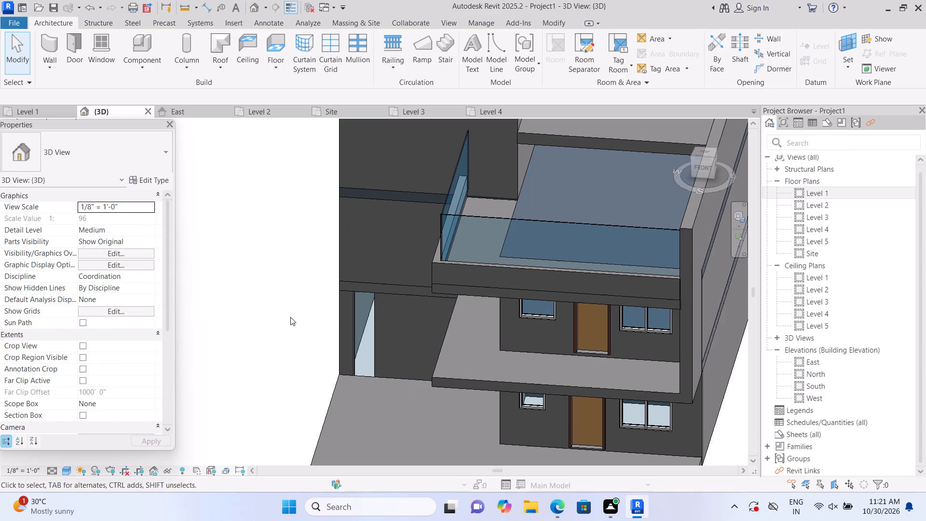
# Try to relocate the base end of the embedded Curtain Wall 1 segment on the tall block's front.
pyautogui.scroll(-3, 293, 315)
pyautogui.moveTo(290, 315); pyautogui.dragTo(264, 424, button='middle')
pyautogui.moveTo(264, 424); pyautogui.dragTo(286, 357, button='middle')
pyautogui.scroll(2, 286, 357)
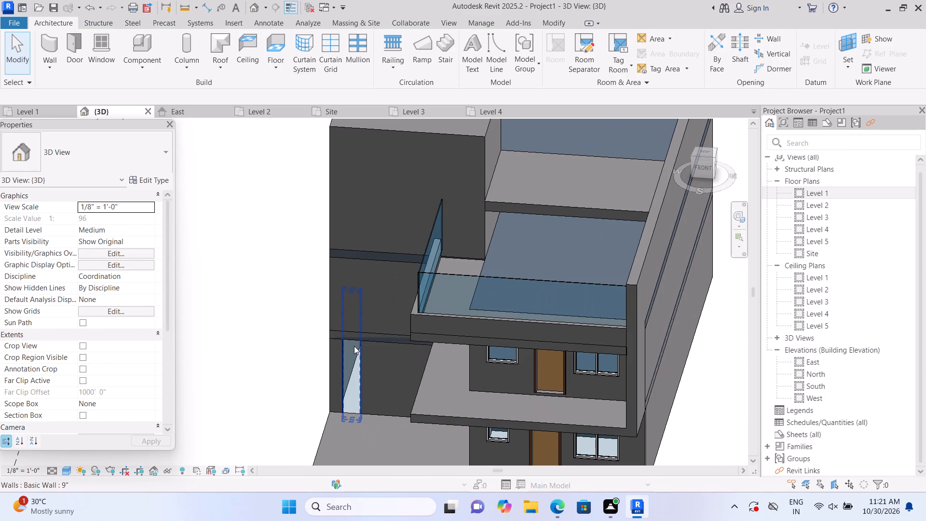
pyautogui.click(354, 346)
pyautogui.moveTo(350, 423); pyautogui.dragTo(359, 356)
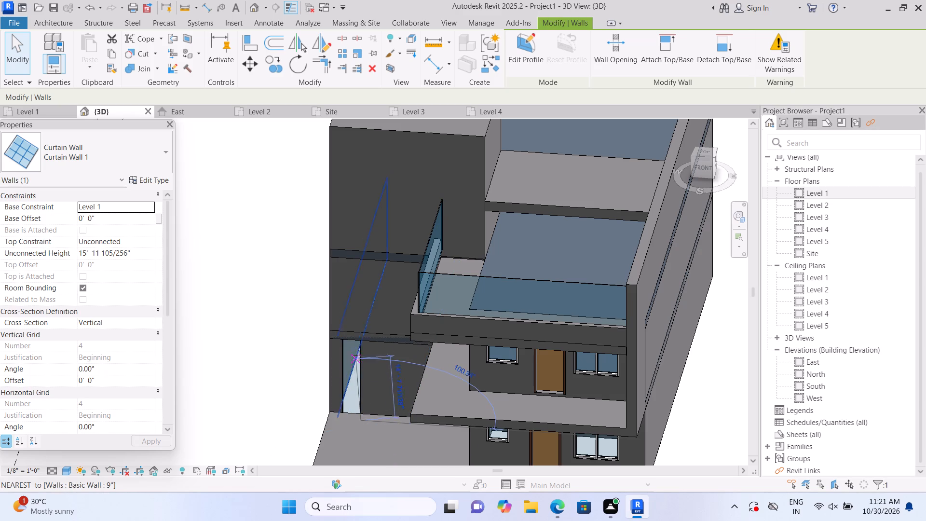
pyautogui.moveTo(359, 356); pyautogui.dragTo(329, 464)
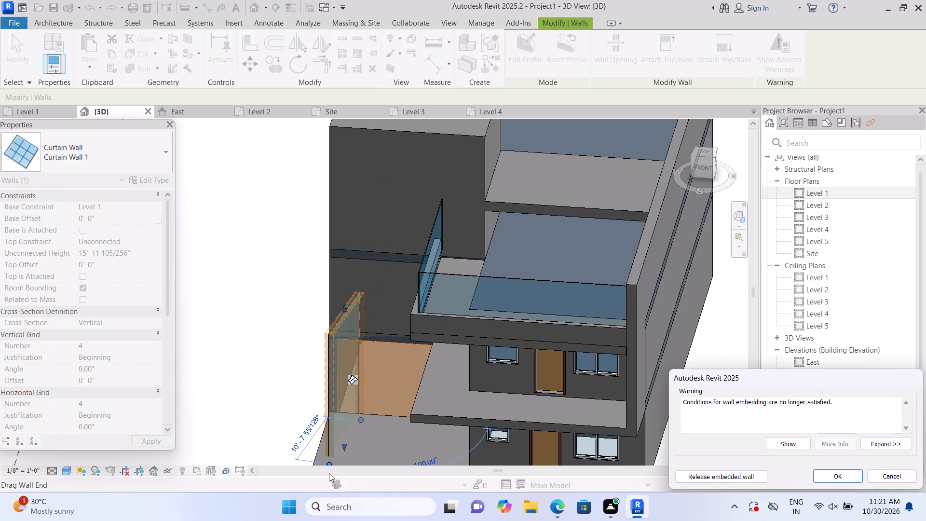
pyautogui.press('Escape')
# Delete the embedded Curtain Wall 1 segment from the tall block's front wall.
pyautogui.scroll(3, 364, 380)
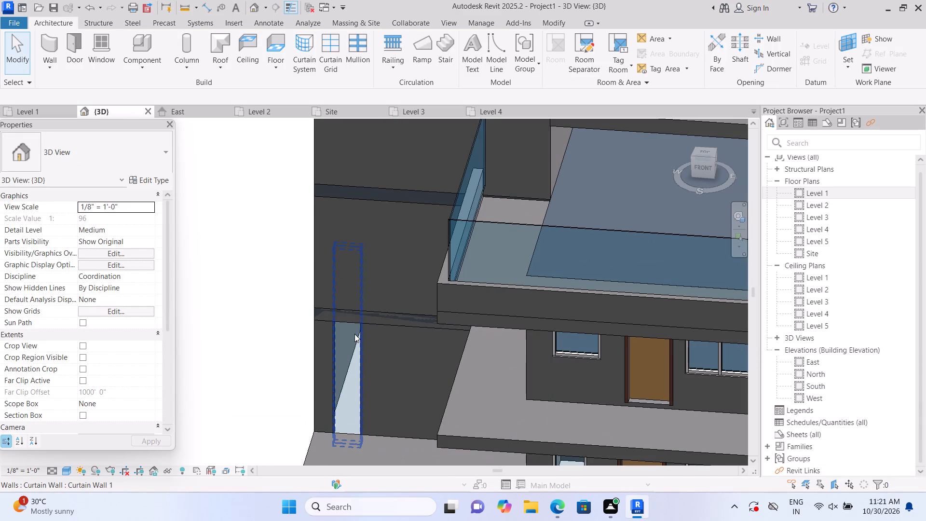
pyautogui.click(353, 329)
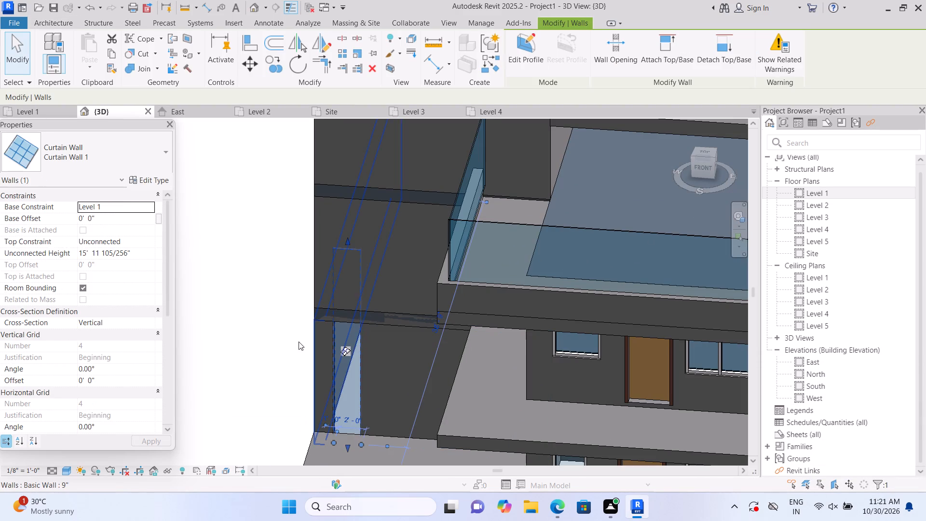
pyautogui.press('Delete')
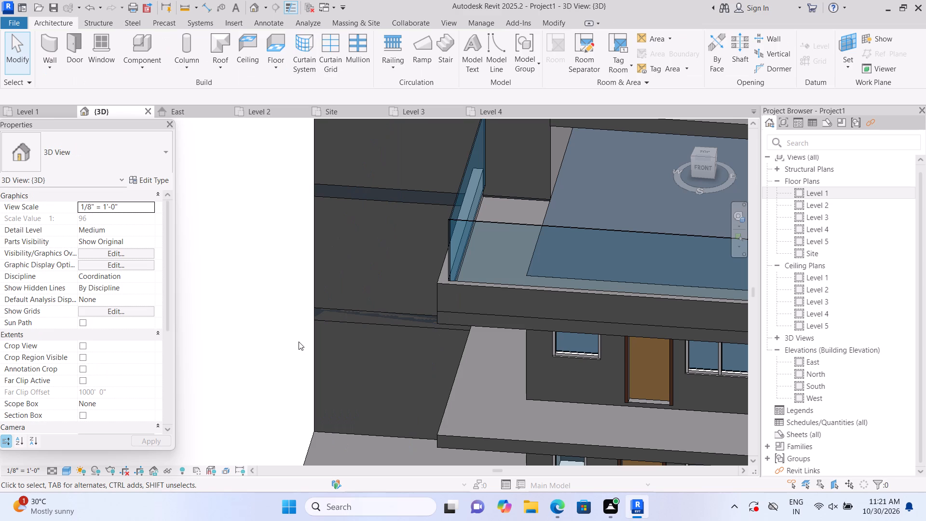
# Start a new in-place model in the Generic Models category, named Generic Models 4.
pyautogui.scroll(-2, 298, 343)
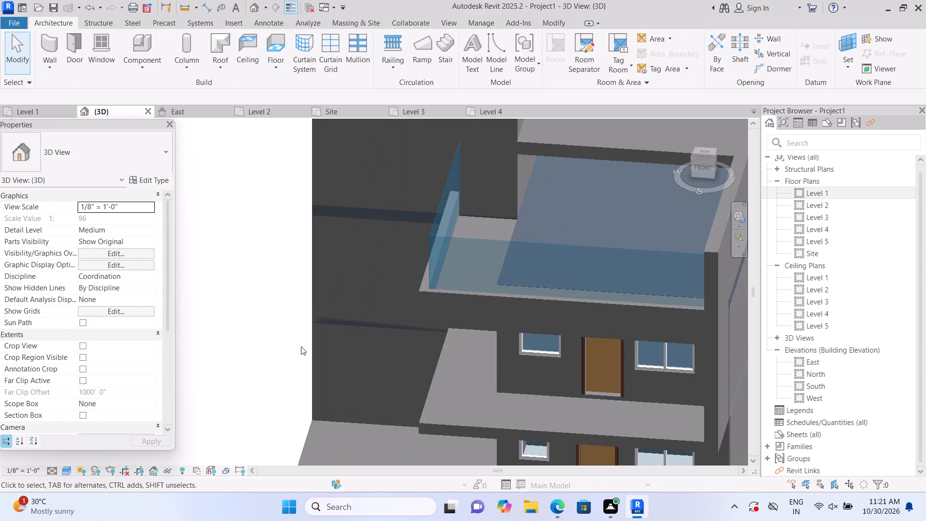
pyautogui.scroll(-1, 301, 346)
pyautogui.moveTo(300, 346); pyautogui.dragTo(316, 404, button='middle')
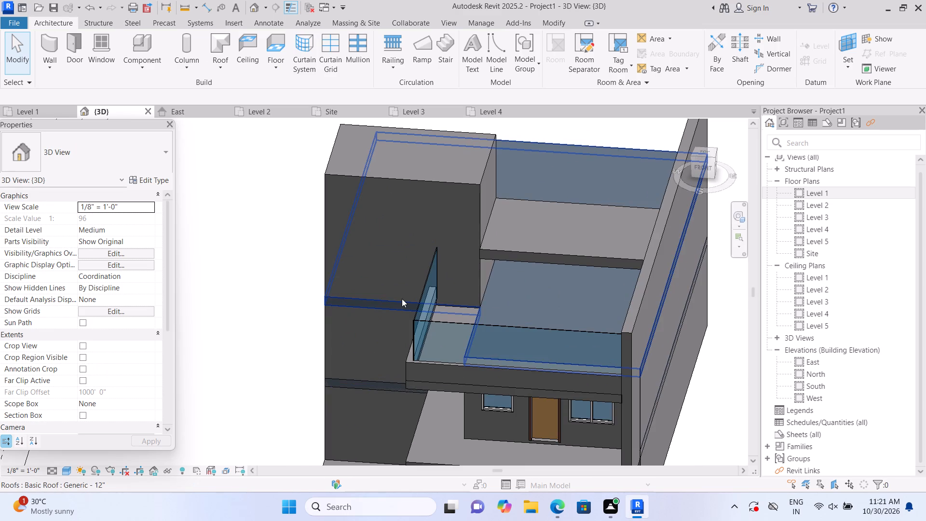
pyautogui.scroll(2, 402, 299)
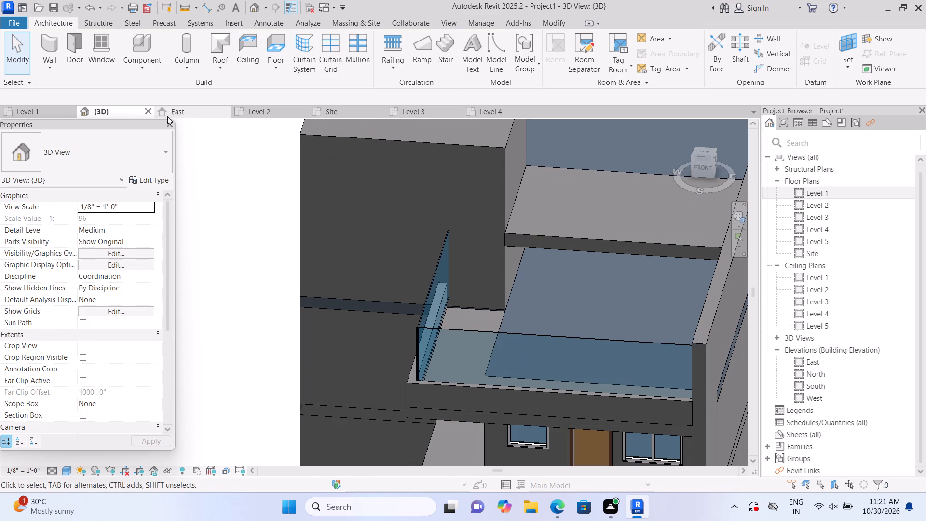
pyautogui.click(50, 47)
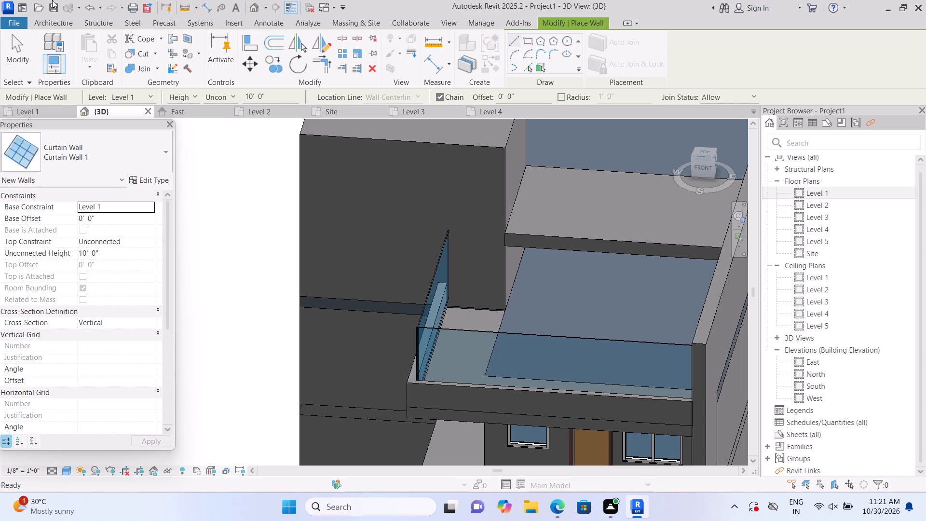
pyautogui.click(53, 23)
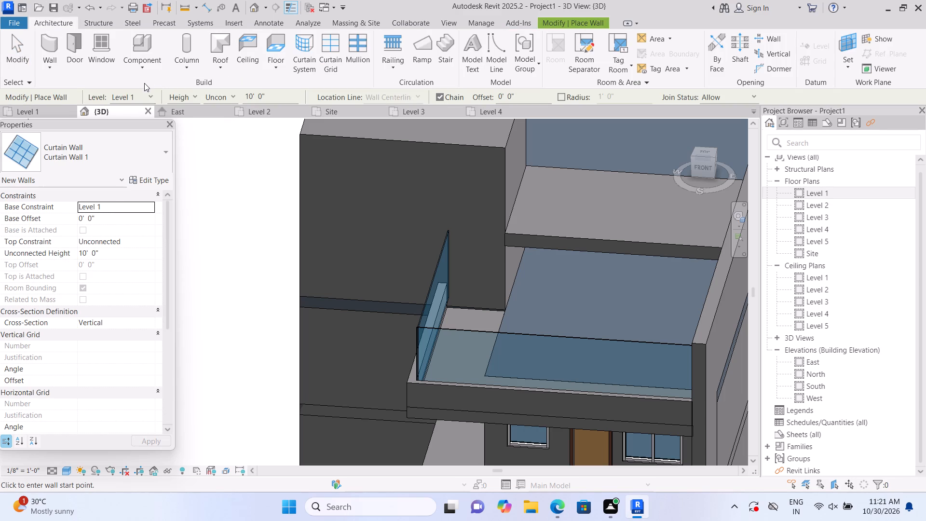
pyautogui.click(144, 70)
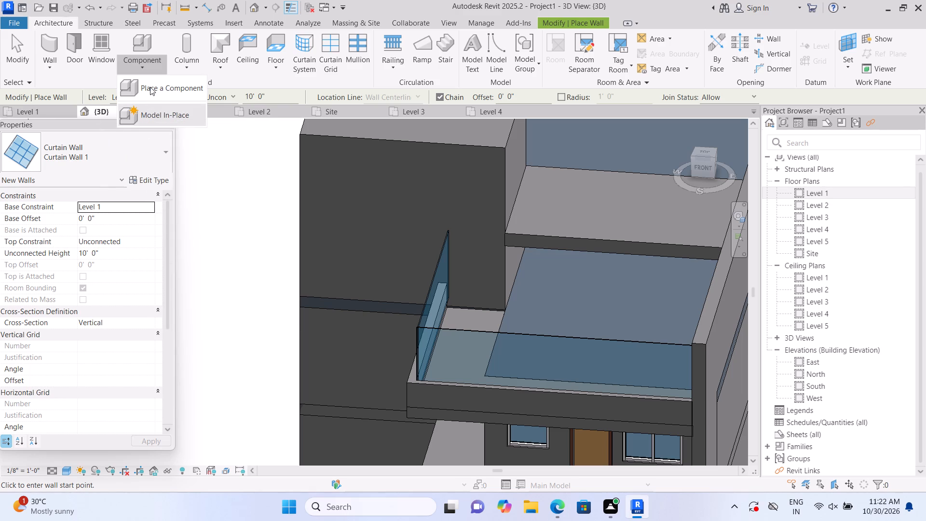
pyautogui.click(155, 113)
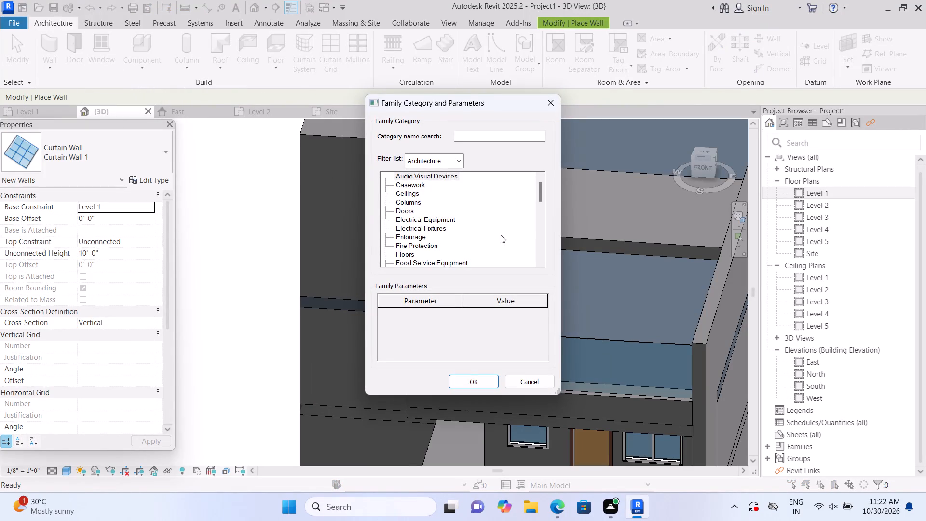
pyautogui.scroll(-4, 489, 225)
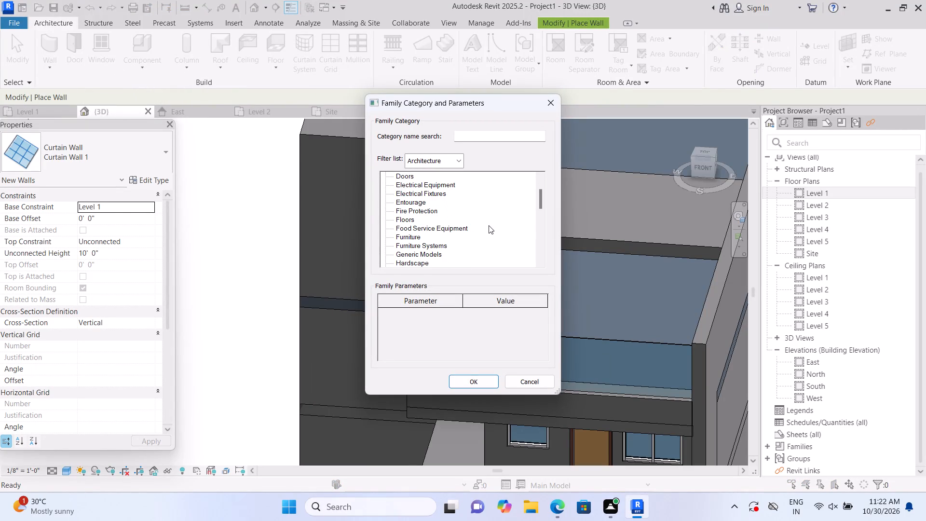
pyautogui.scroll(-2, 489, 226)
pyautogui.click(435, 236)
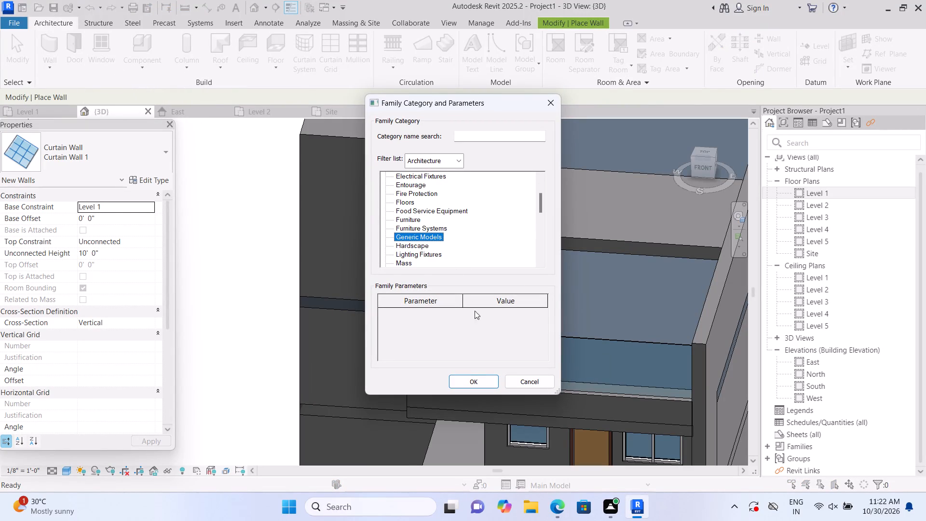
pyautogui.click(464, 382)
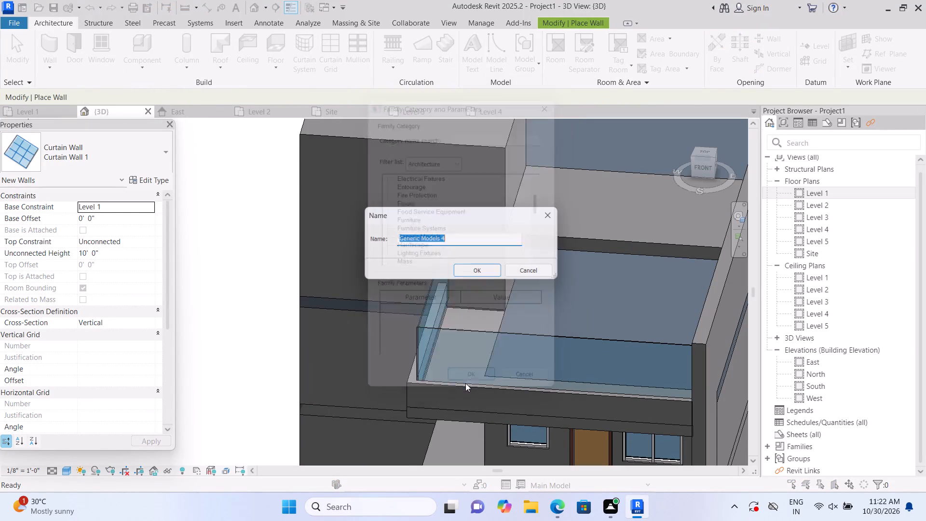
pyautogui.click(483, 270)
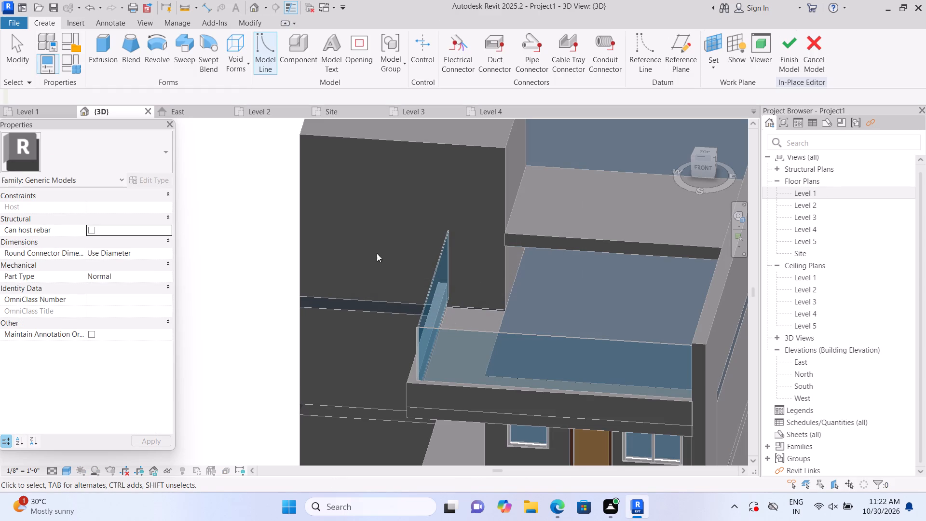
# In the front view, set the work plane to the Generic - 12" roof's front face beneath the tall block.
pyautogui.click(712, 67)
pyautogui.click(720, 107)
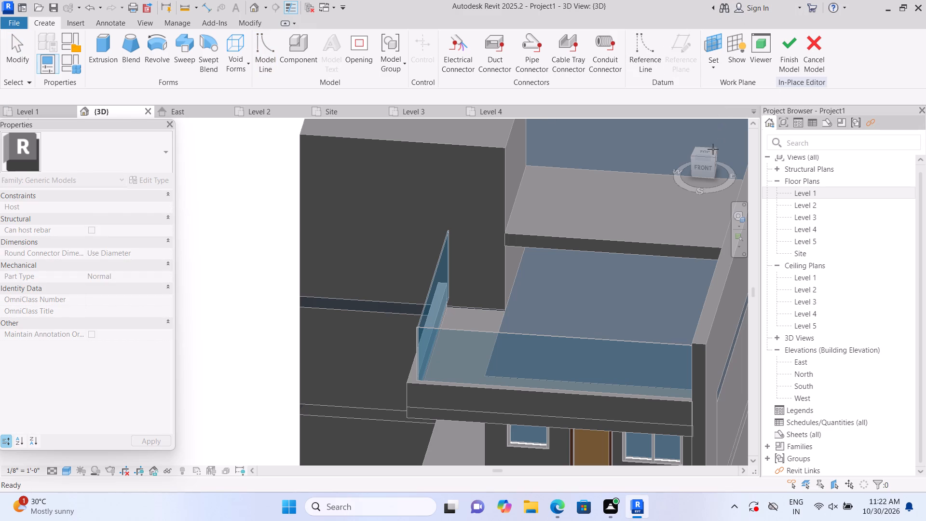
pyautogui.click(697, 172)
pyautogui.click(702, 163)
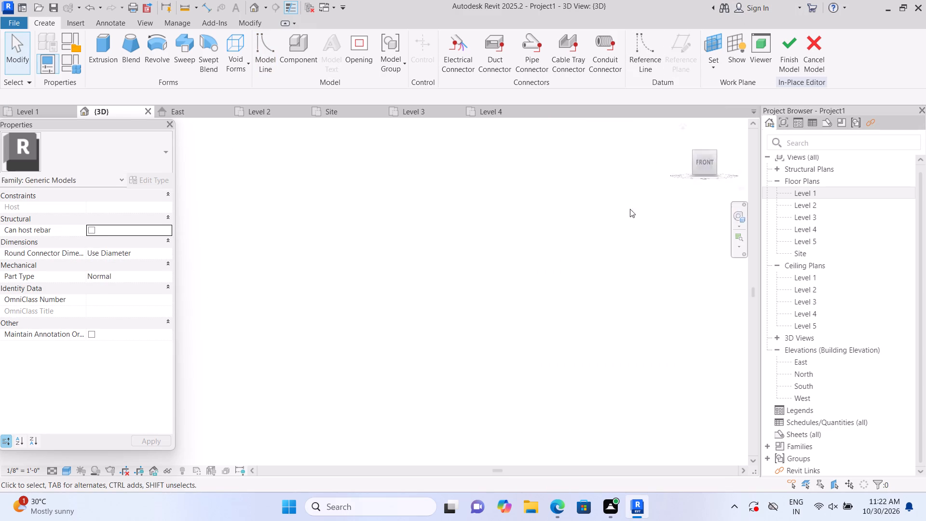
pyautogui.scroll(9, 303, 292)
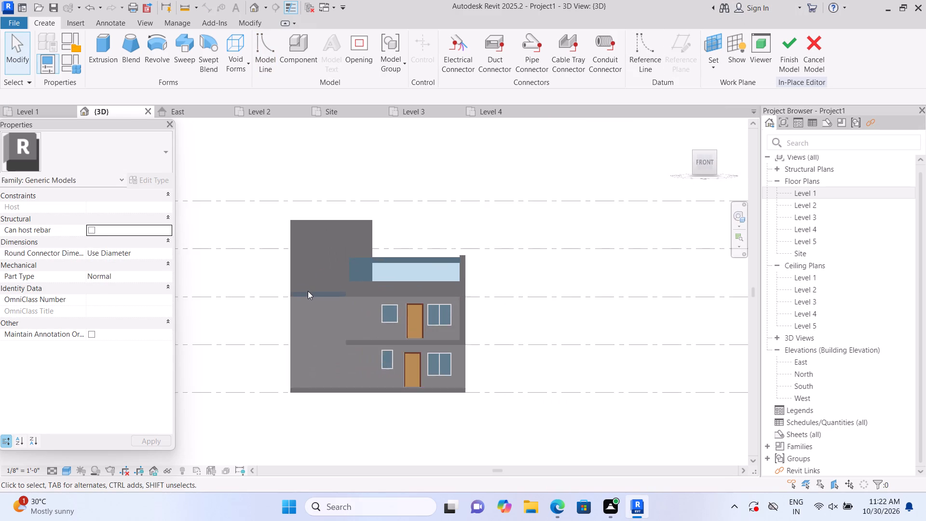
pyautogui.scroll(7, 308, 291)
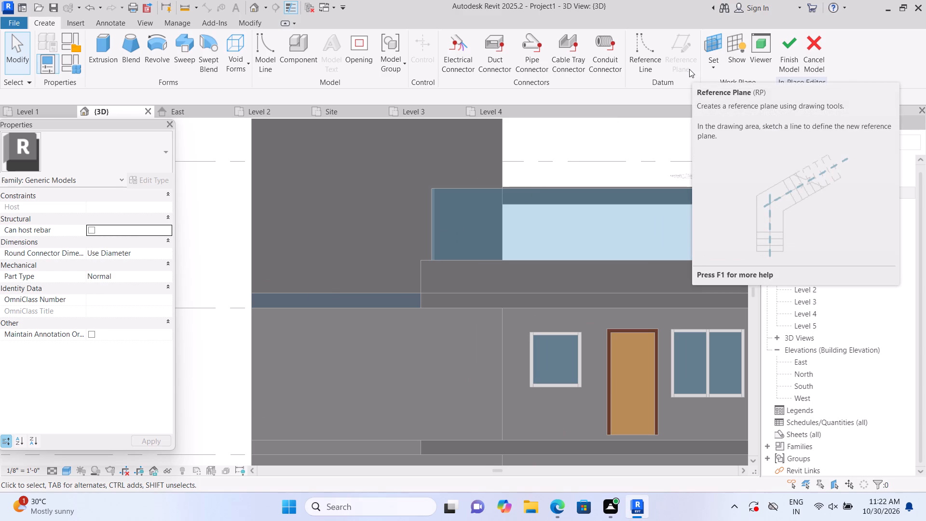
pyautogui.click(723, 69)
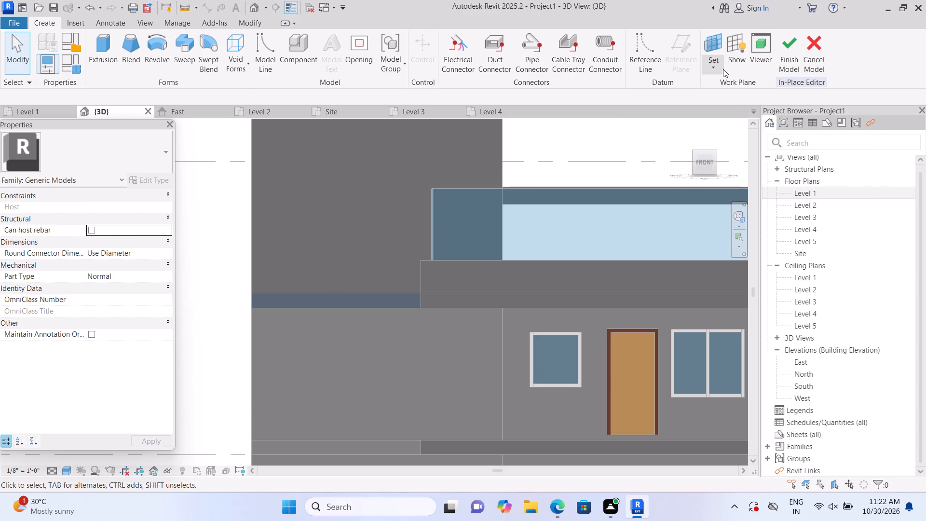
pyautogui.click(733, 101)
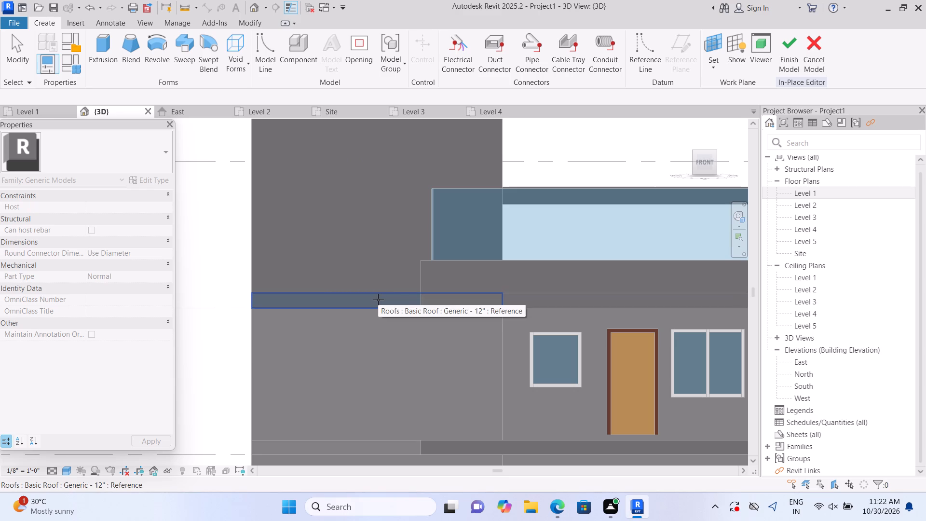
pyautogui.click(378, 300)
pyautogui.scroll(-3, 377, 272)
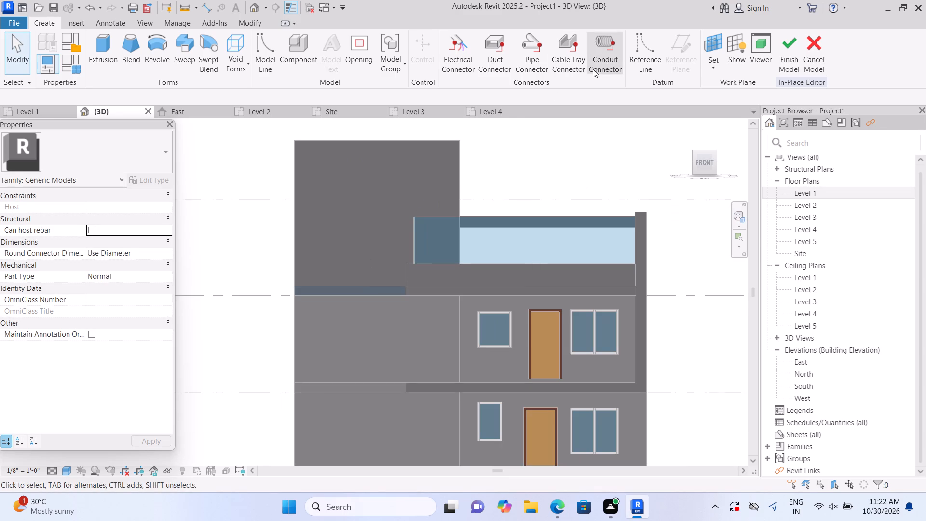
# Start an Extrusion and pick the Generic - 12" roof edge beneath the tall block as its work plane.
pyautogui.click(109, 65)
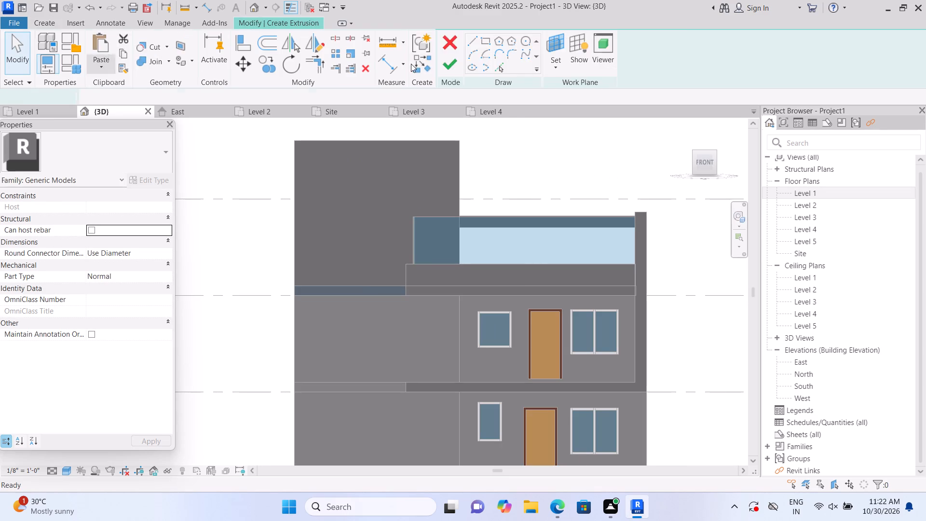
pyautogui.click(619, 69)
pyautogui.click(633, 107)
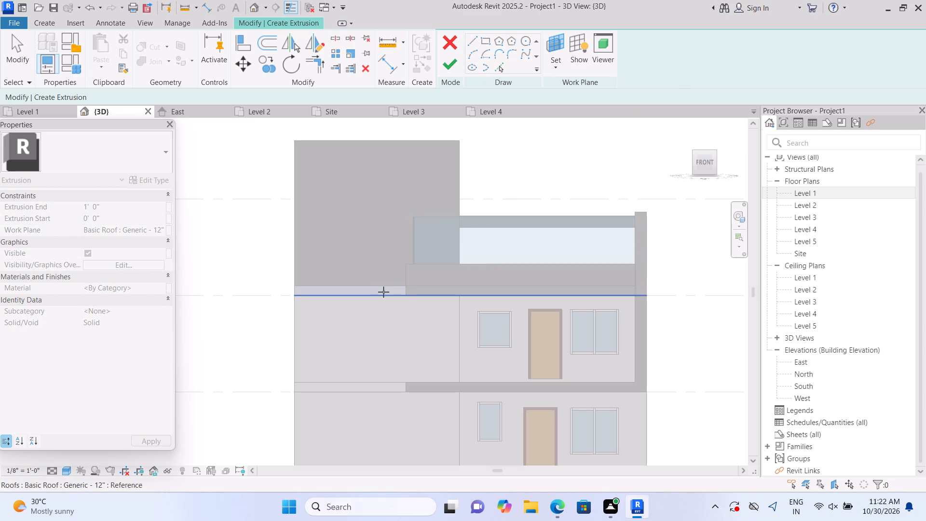
pyautogui.scroll(1, 381, 292)
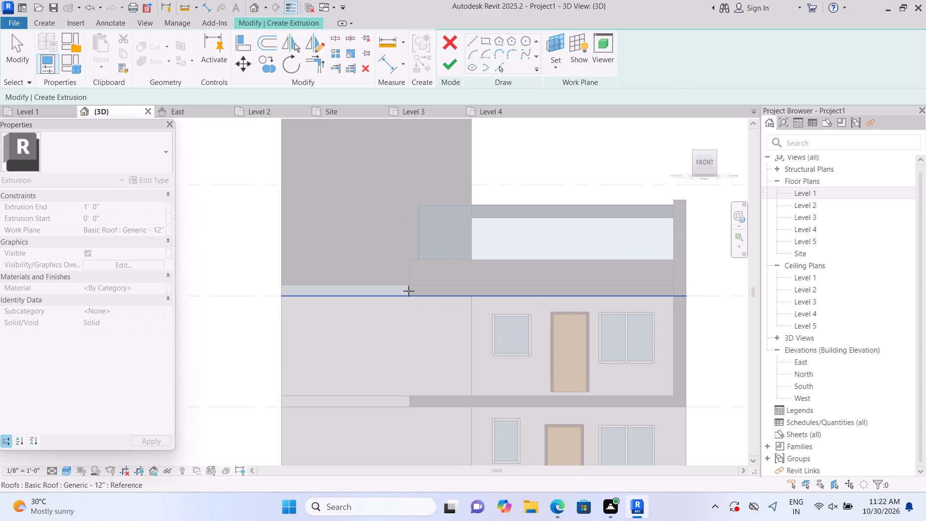
pyautogui.scroll(1, 406, 289)
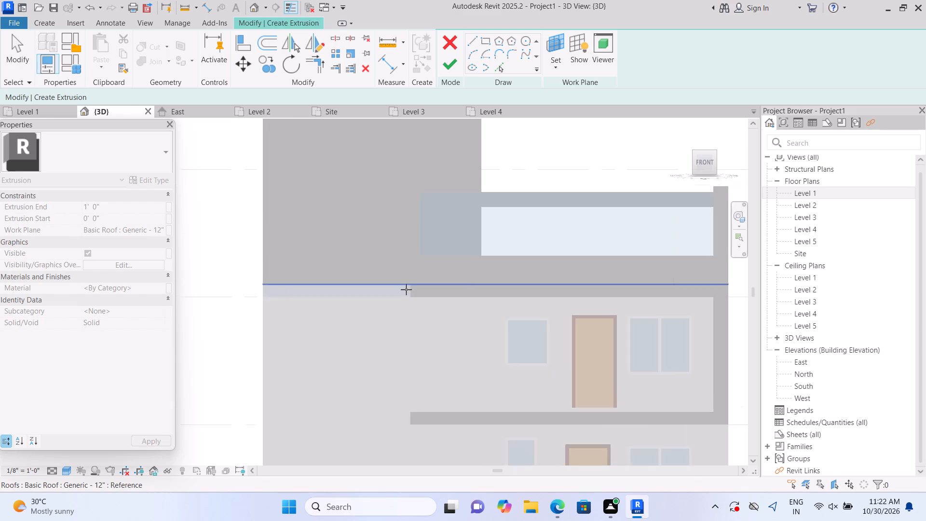
pyautogui.scroll(1, 406, 289)
pyautogui.click(392, 289)
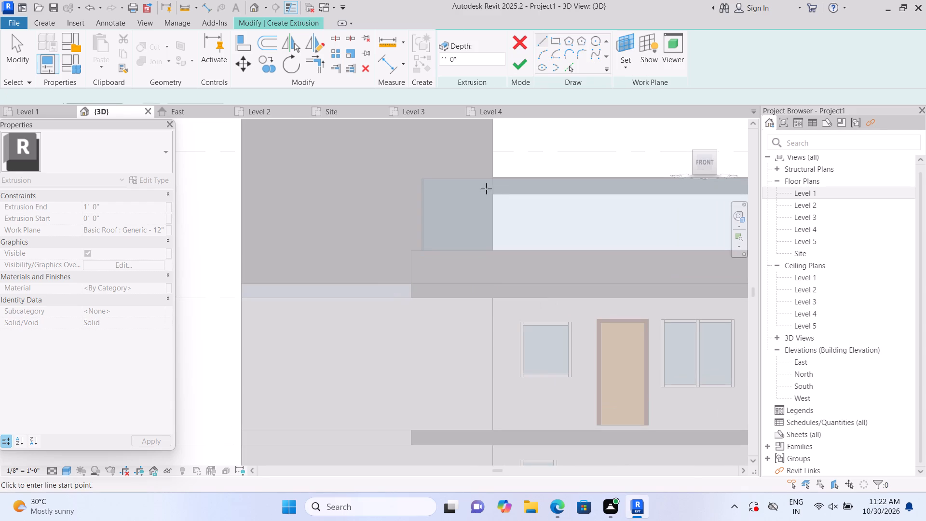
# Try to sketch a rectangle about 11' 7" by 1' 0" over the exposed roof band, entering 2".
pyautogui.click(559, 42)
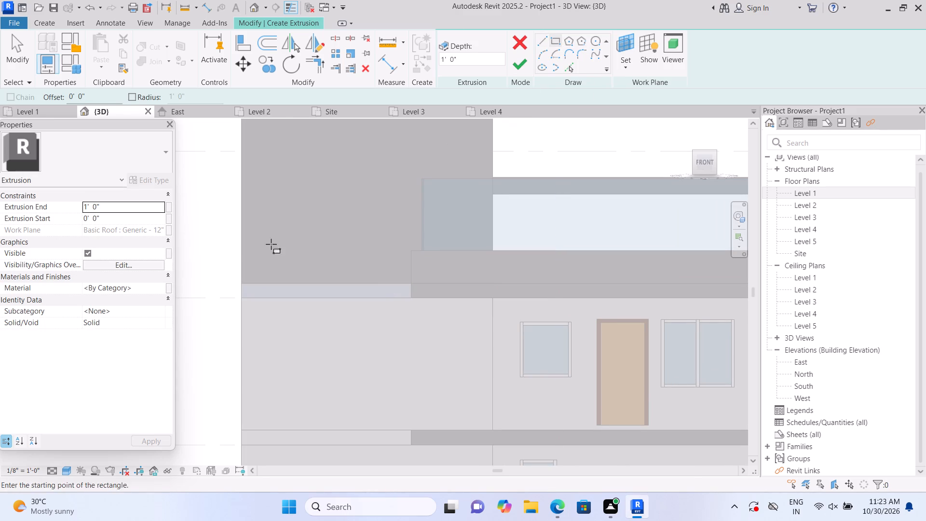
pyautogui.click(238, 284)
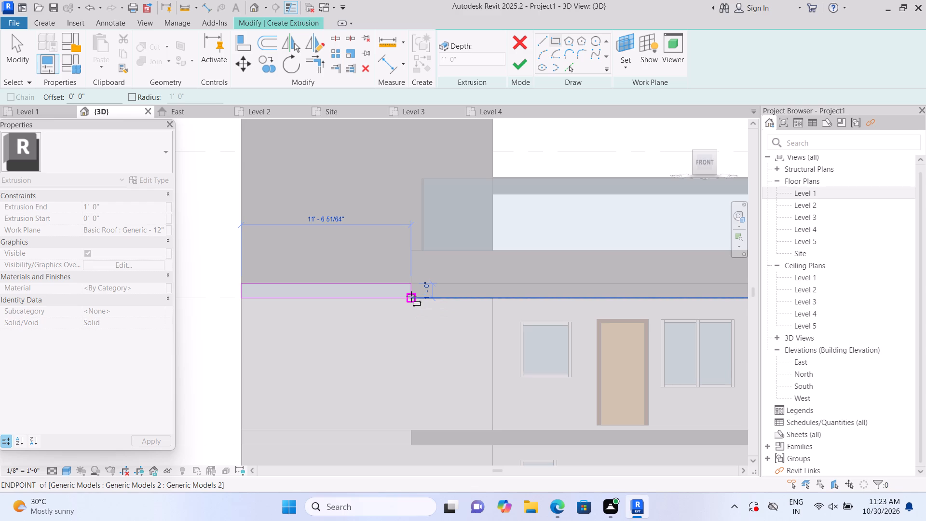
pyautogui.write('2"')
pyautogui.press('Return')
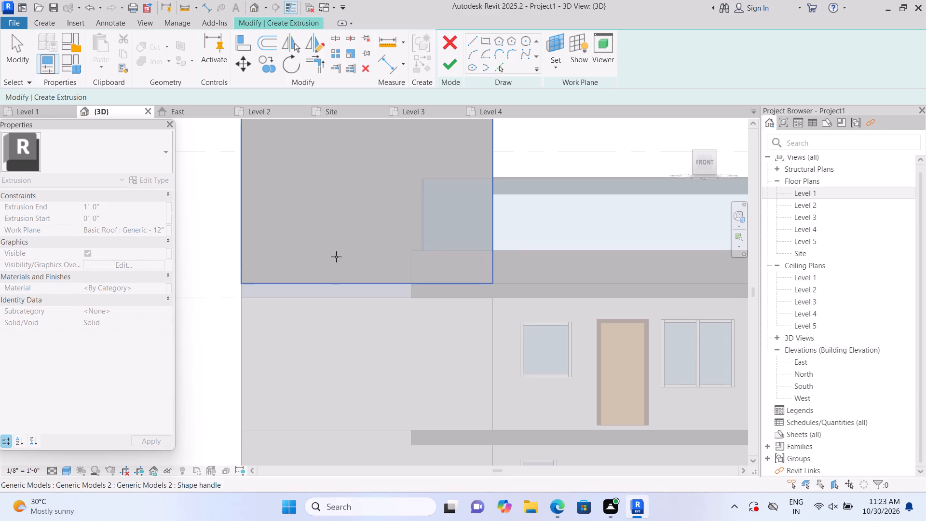
# In the front view, set the extrusion's work plane again by picking the Generic - 12" roof edge beneath the tall block.
pyautogui.click(255, 6)
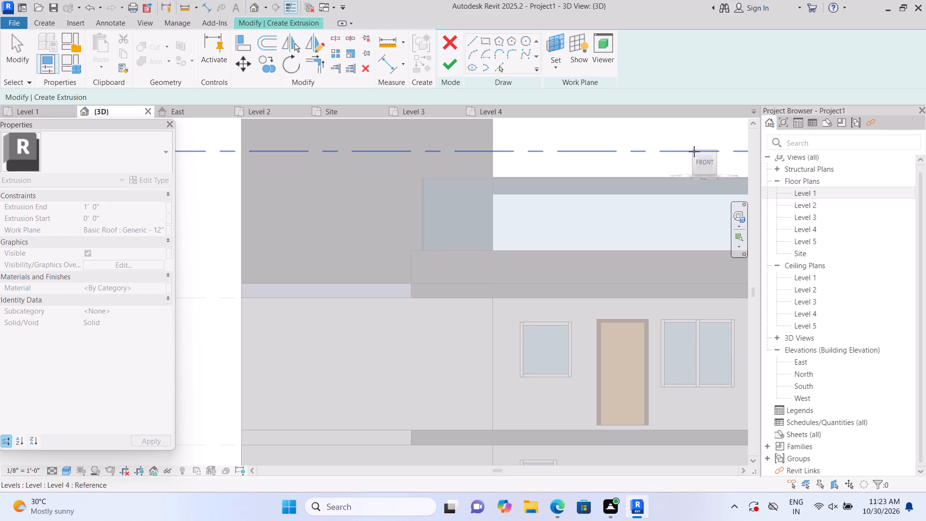
pyautogui.press('Escape')
pyautogui.click(683, 123)
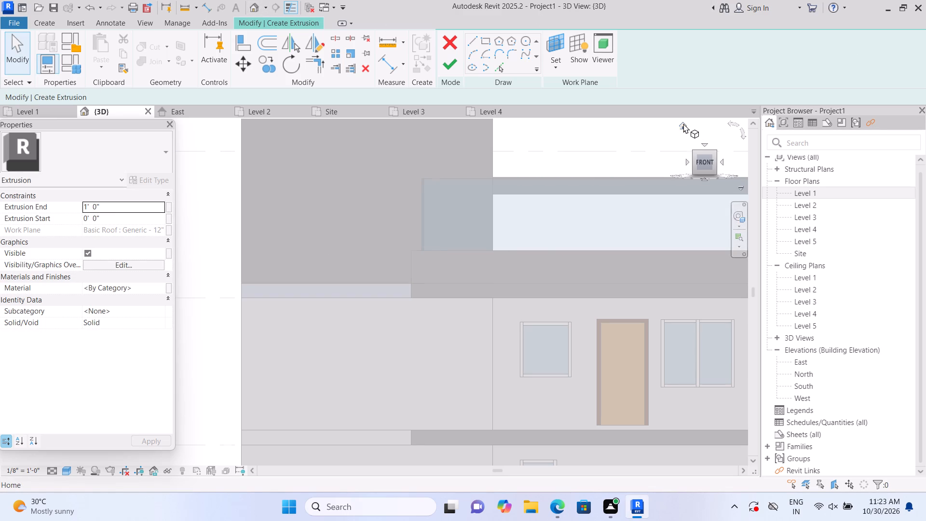
pyautogui.scroll(4, 238, 296)
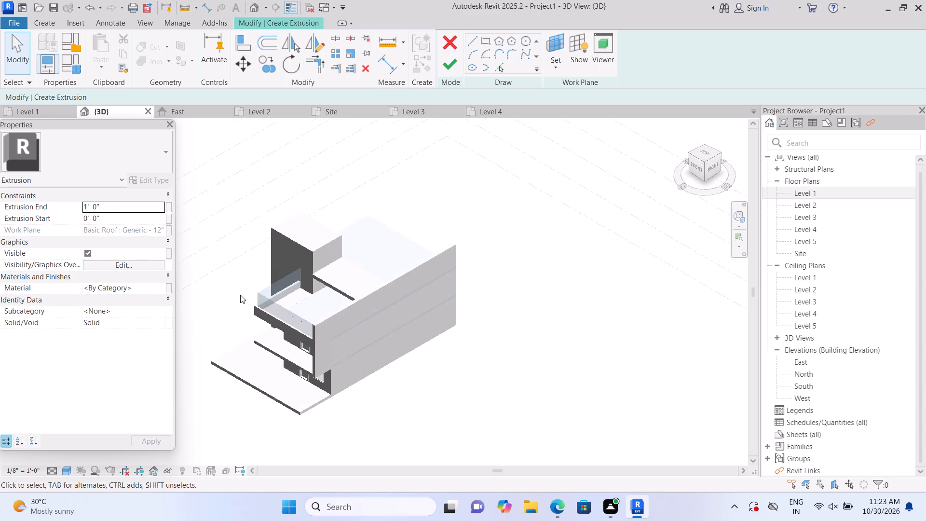
pyautogui.scroll(9, 240, 295)
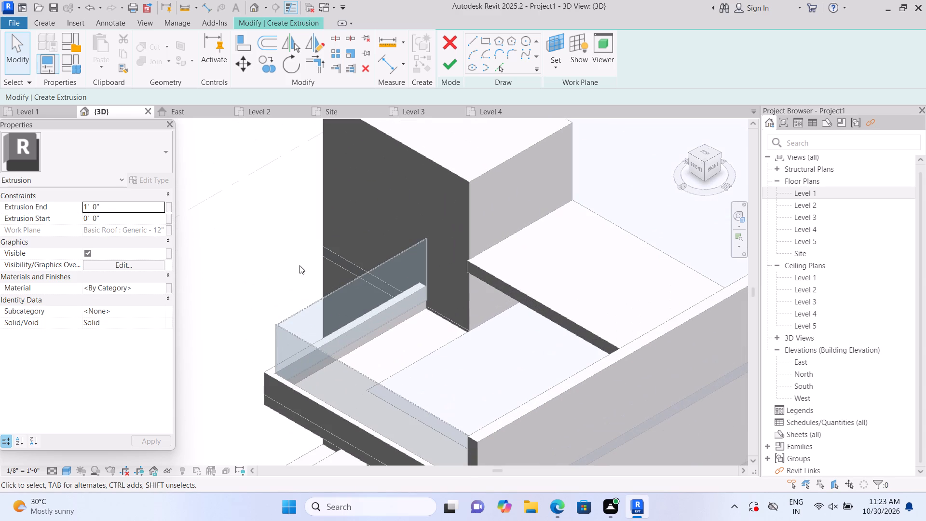
pyautogui.click(349, 263)
pyautogui.click(701, 163)
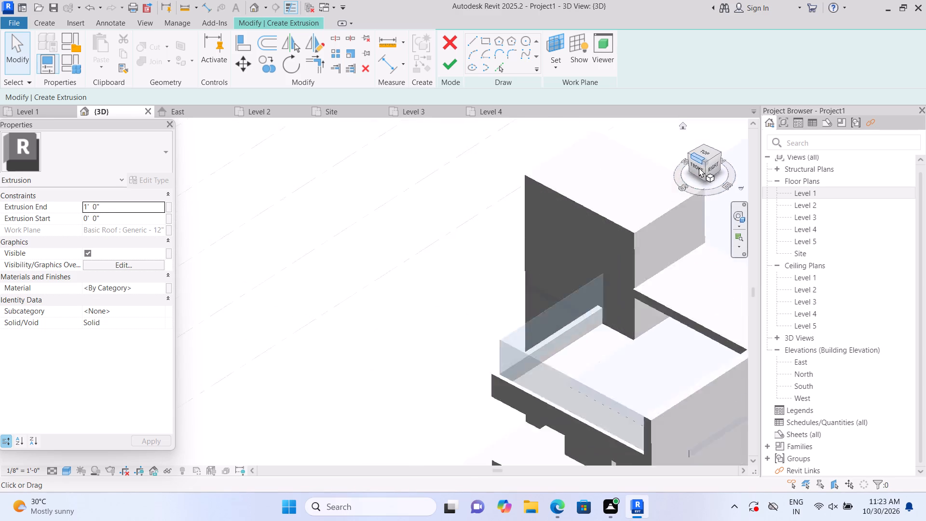
pyautogui.click(704, 169)
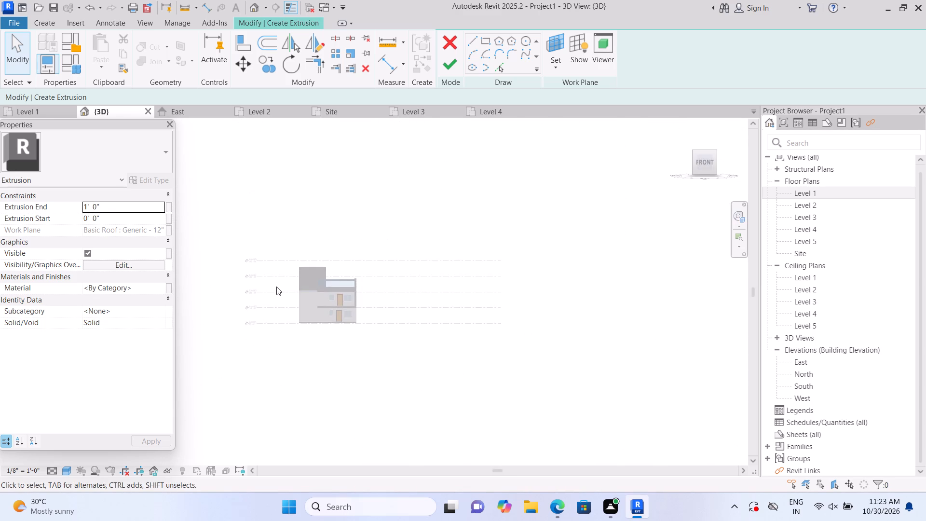
pyautogui.scroll(11, 275, 287)
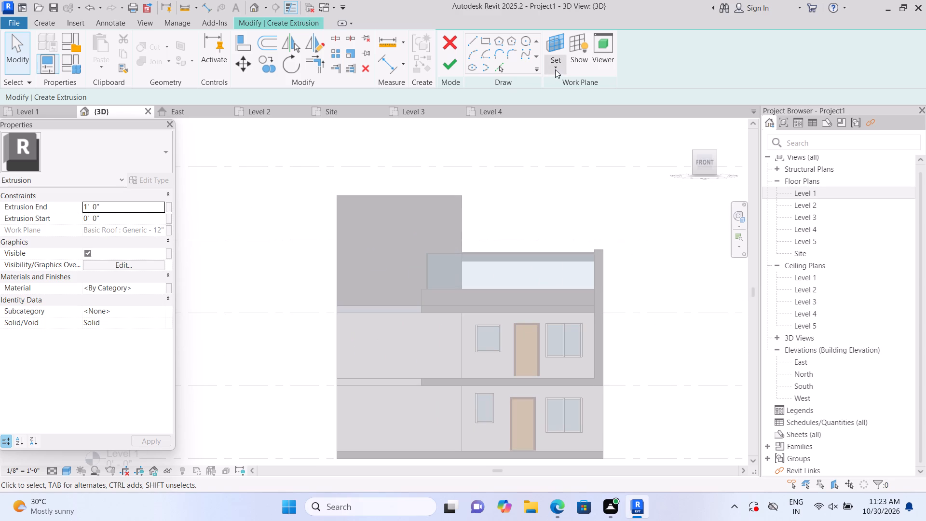
pyautogui.click(557, 71)
pyautogui.click(564, 103)
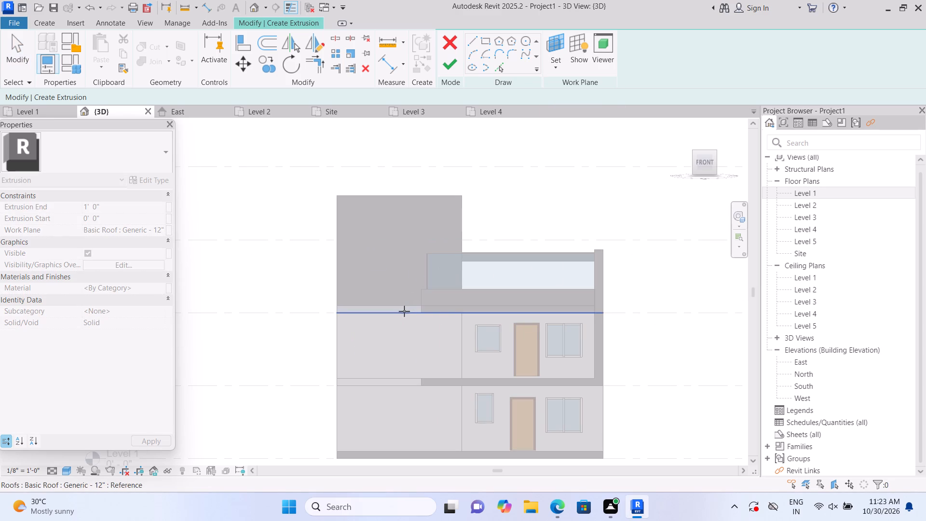
pyautogui.scroll(3, 403, 313)
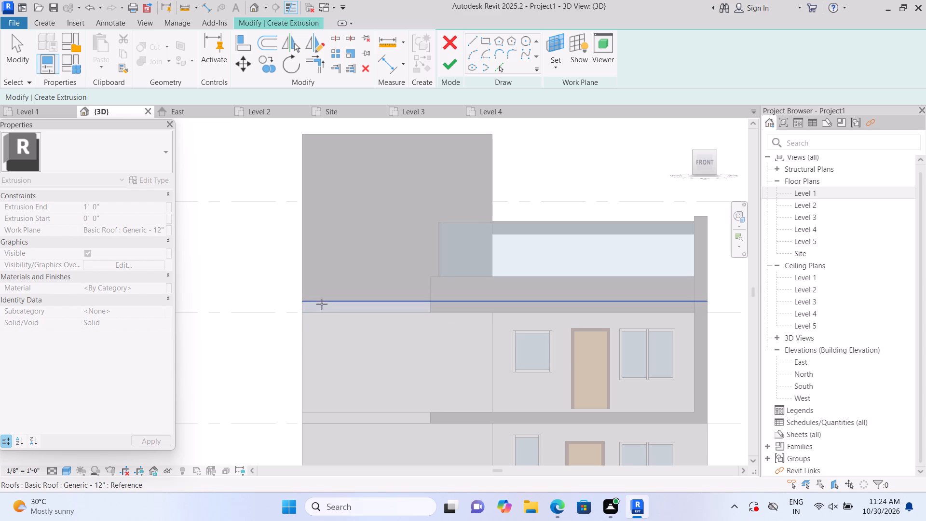
pyautogui.scroll(5, 425, 304)
pyautogui.click(417, 307)
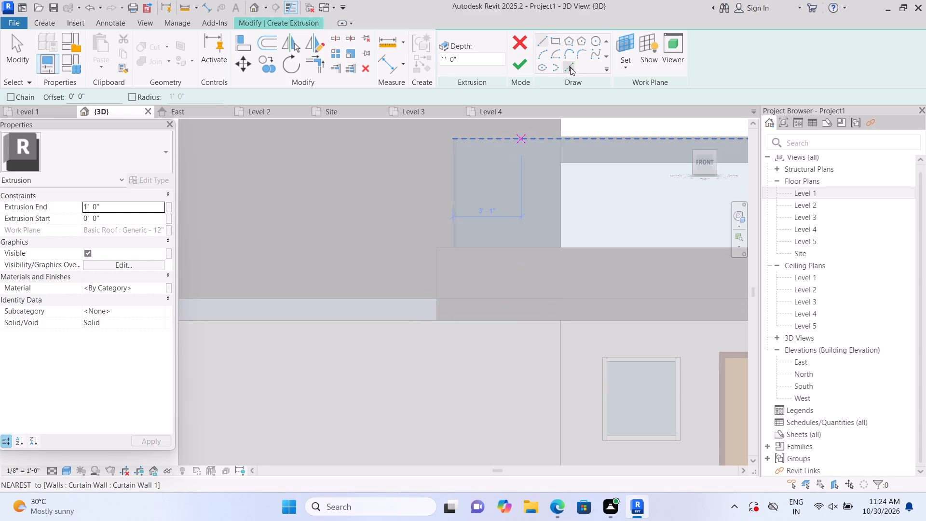
# Sketch a rectangle about 11' 7" by 1' 0" over the exposed roof band beneath the tall block and finish the extrusion.
pyautogui.click(551, 41)
pyautogui.moveTo(367, 239); pyautogui.dragTo(457, 200, button='middle')
pyautogui.click(272, 258)
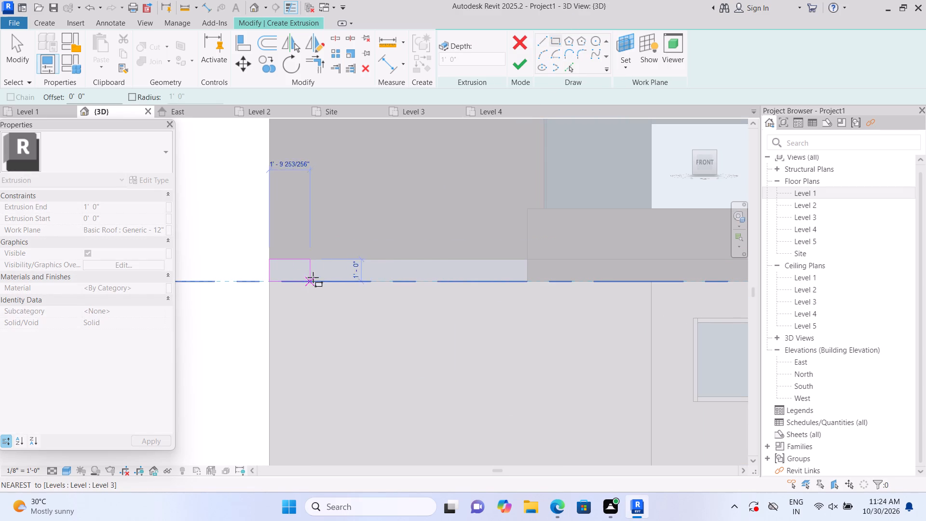
pyautogui.click(530, 280)
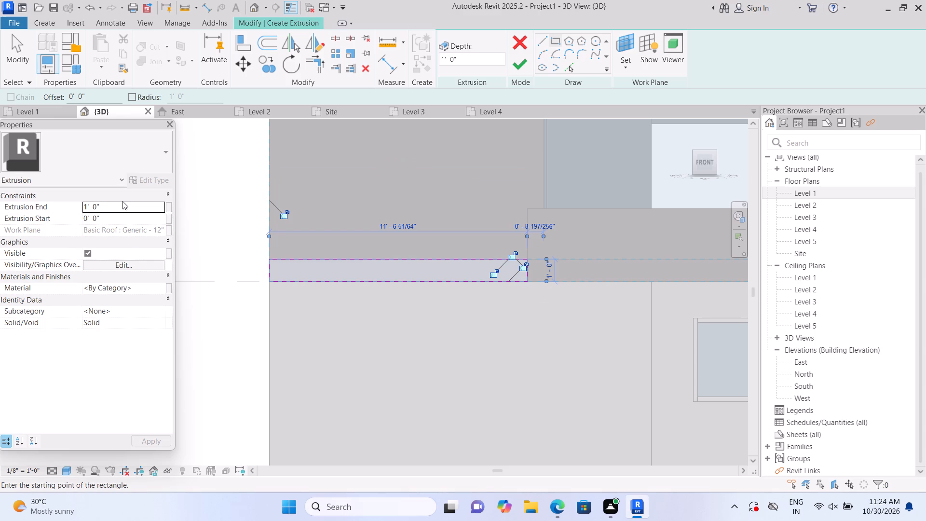
pyautogui.click(123, 201)
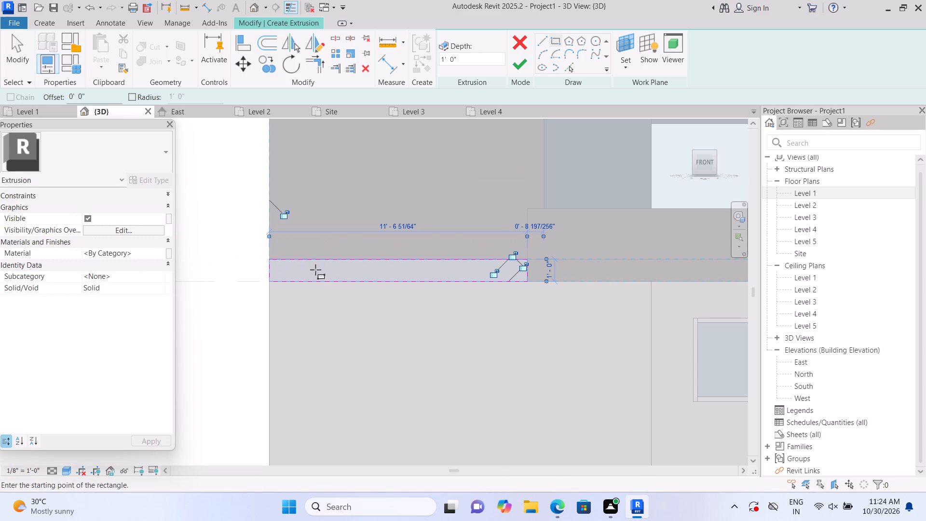
pyautogui.click(526, 70)
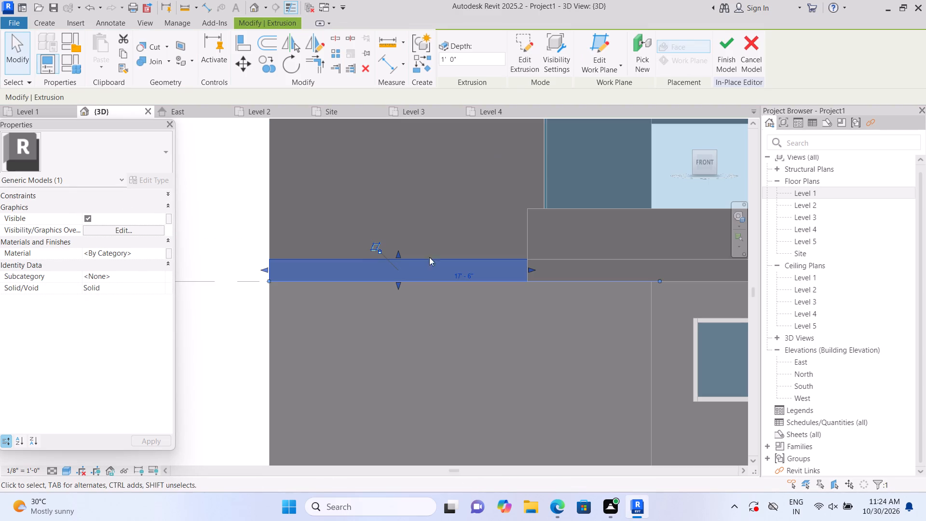
# Set the Extrusion End of the roof band extrusion to 2".
pyautogui.click(297, 264)
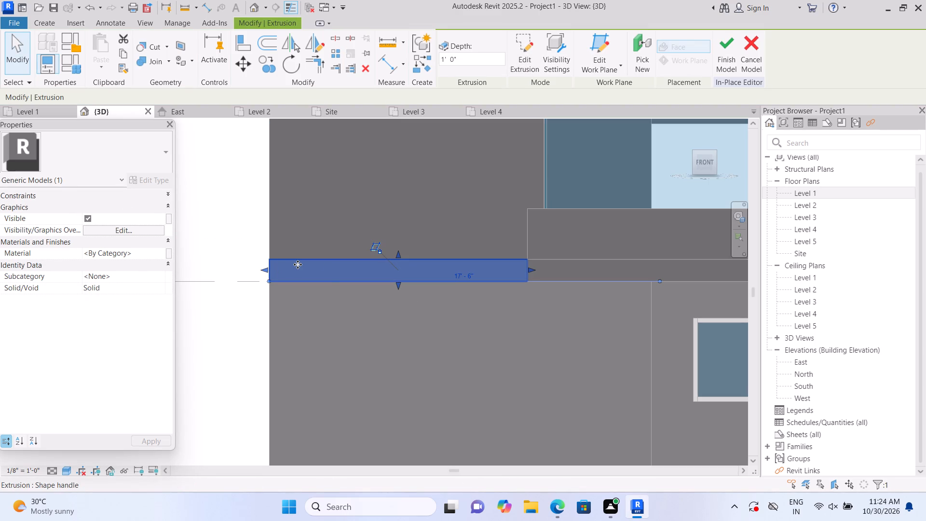
pyautogui.click(229, 240)
pyautogui.click(293, 265)
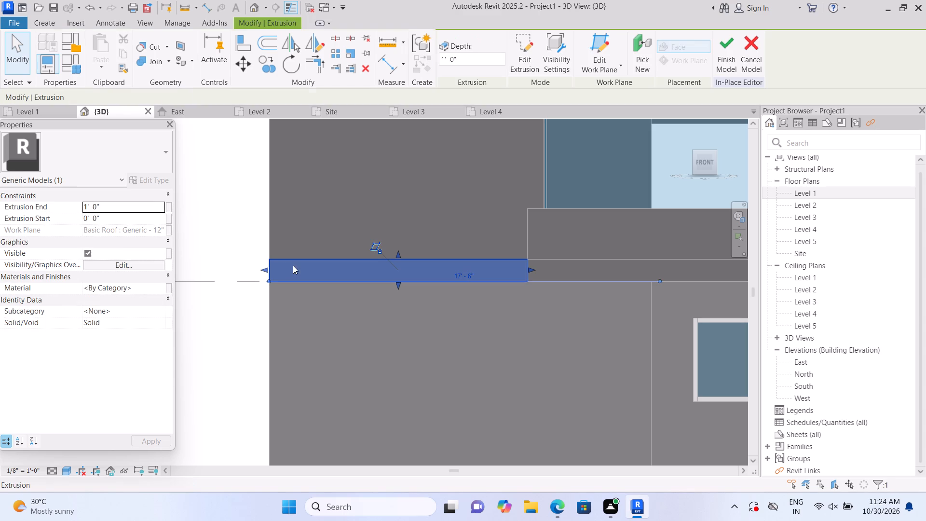
pyautogui.moveTo(113, 206); pyautogui.dragTo(118, 206)
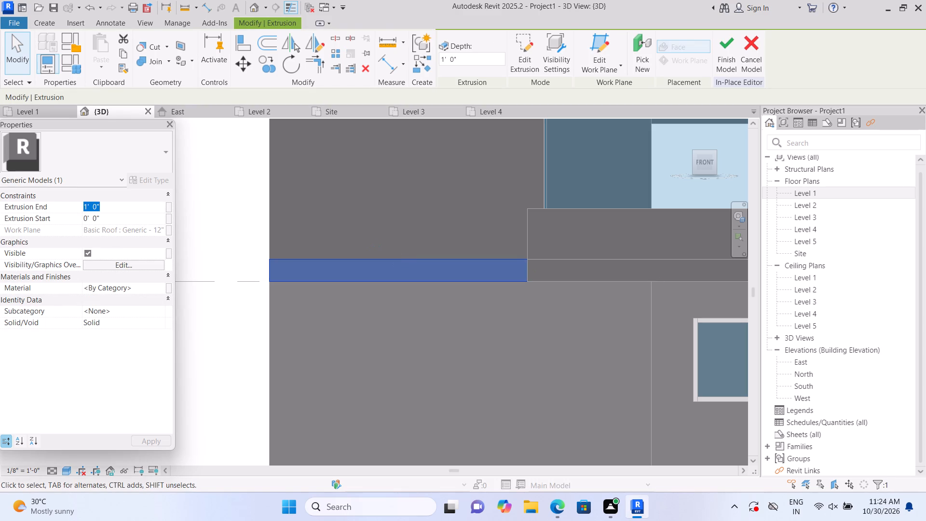
pyautogui.press('BackSpace')
pyautogui.press('2')
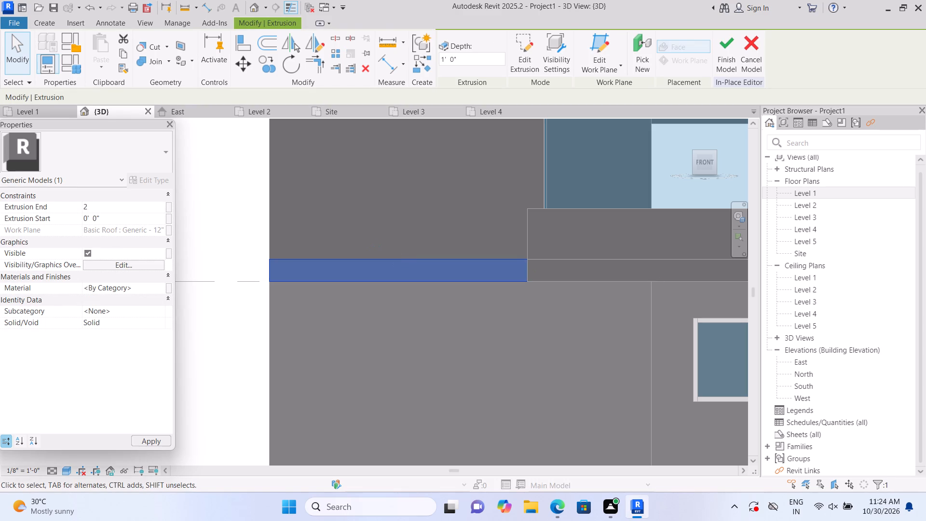
pyautogui.hotkey('shift', '"')
pyautogui.press('Return')
pyautogui.click(244, 243)
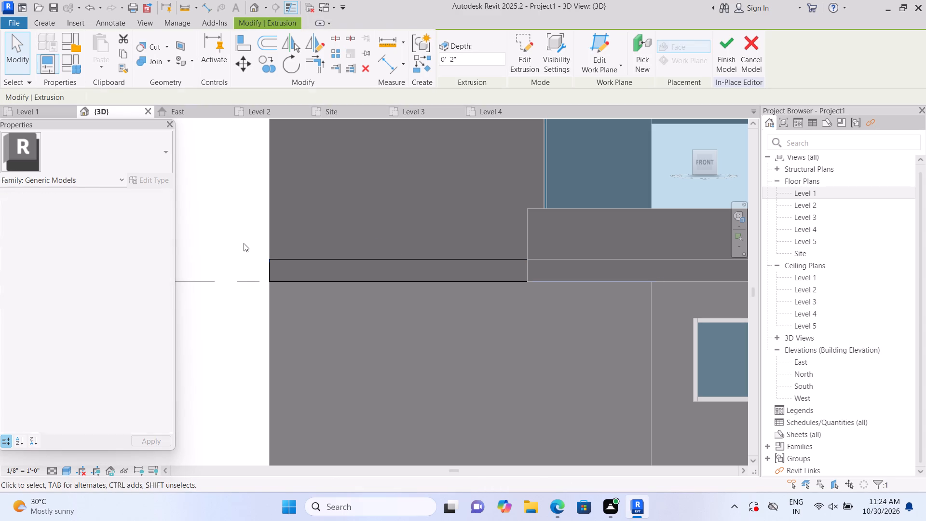
# Open the Level 2 floor plan and finish the in-place model.
pyautogui.scroll(-6, 244, 243)
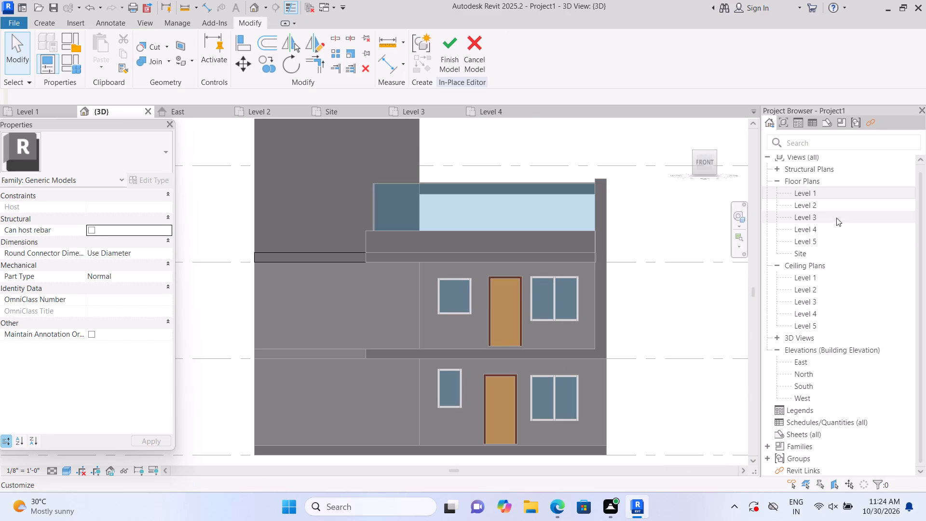
pyautogui.doubleClick(828, 208)
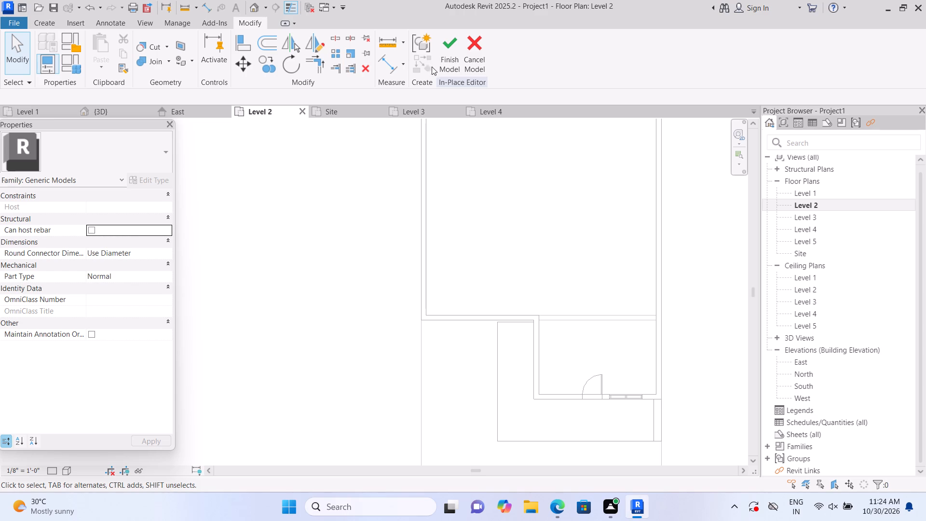
pyautogui.click(448, 65)
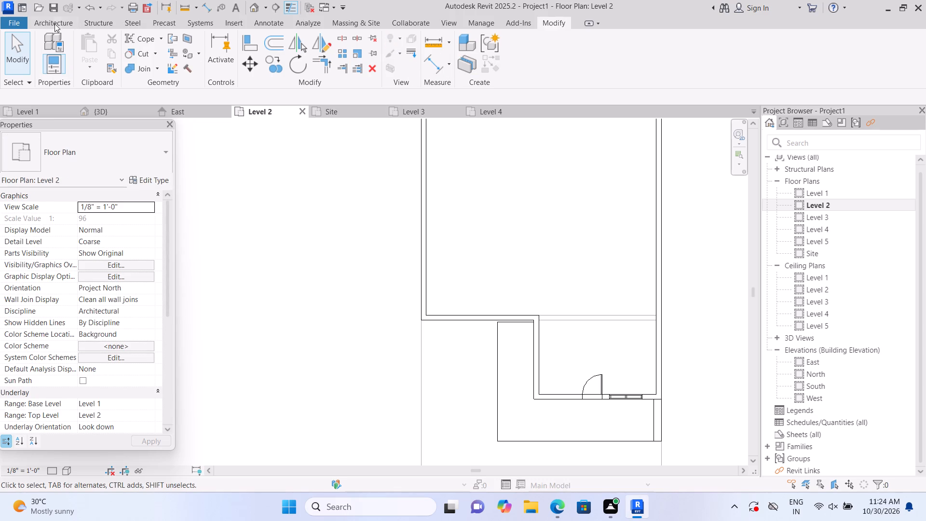
# Draw a 3' 0" long Curtain Wall 1 along the 9" front wall on Level 2, about 2' 6" from the building's outer corner.
pyautogui.click(54, 24)
pyautogui.click(56, 42)
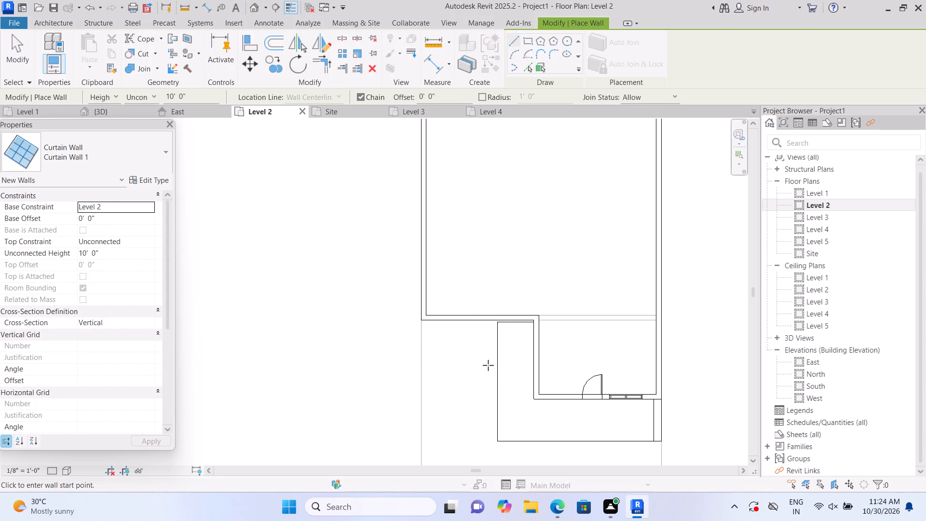
pyautogui.scroll(1, 495, 345)
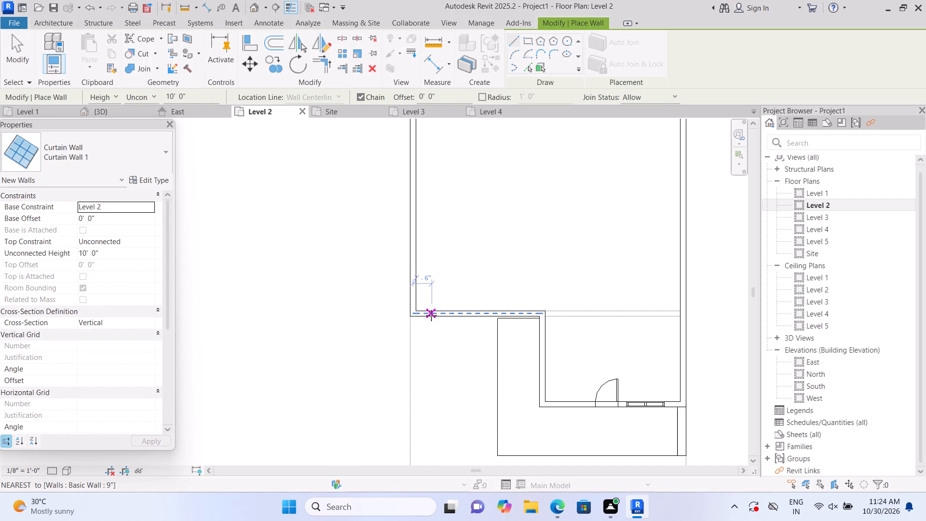
pyautogui.click(431, 315)
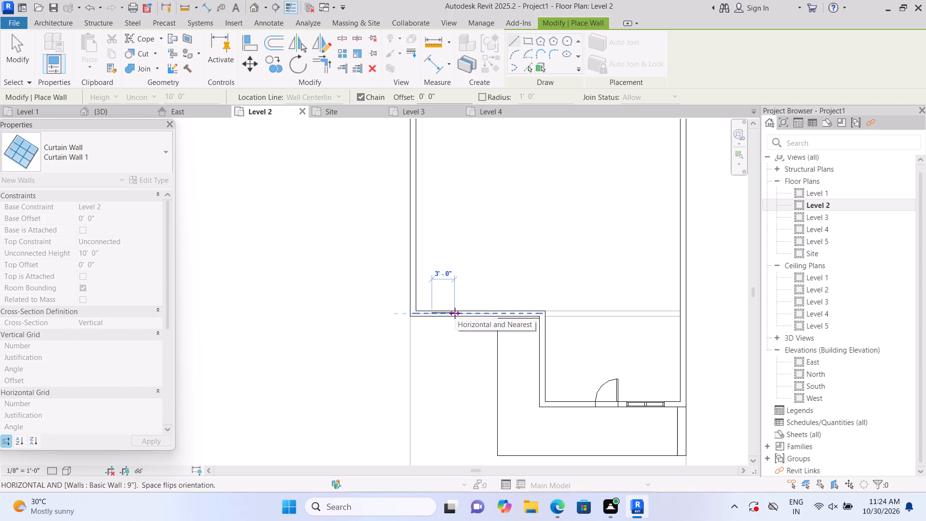
pyautogui.click(455, 313)
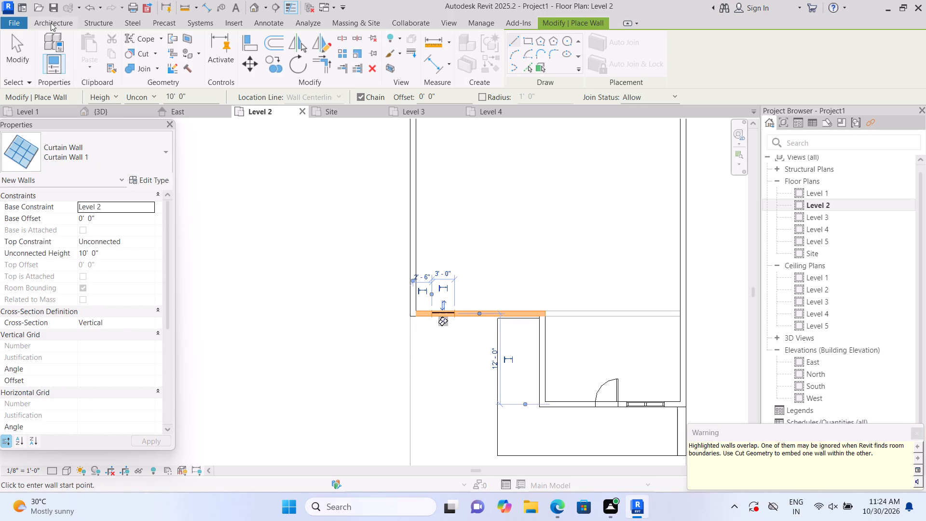
# Use Cut Geometry to cut the 9" front wall with the new curtain wall.
pyautogui.click(66, 20)
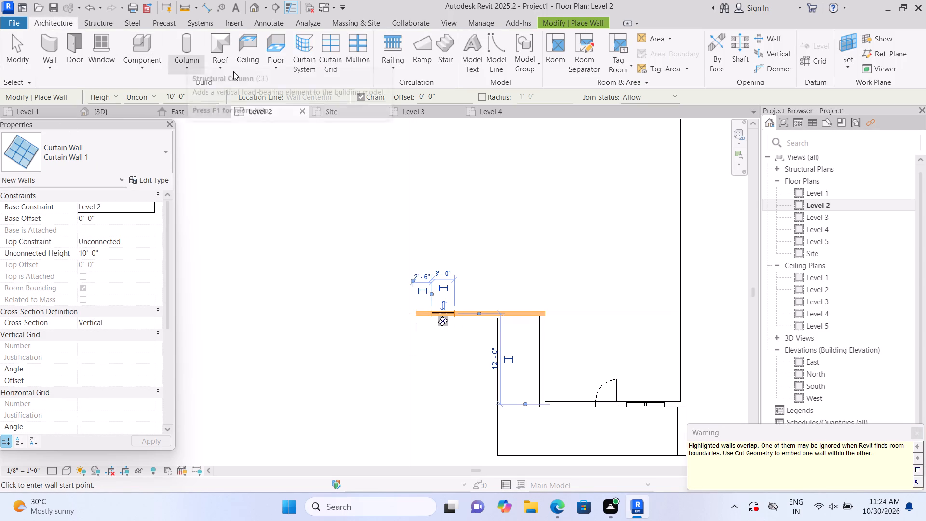
pyautogui.doubleClick(490, 64)
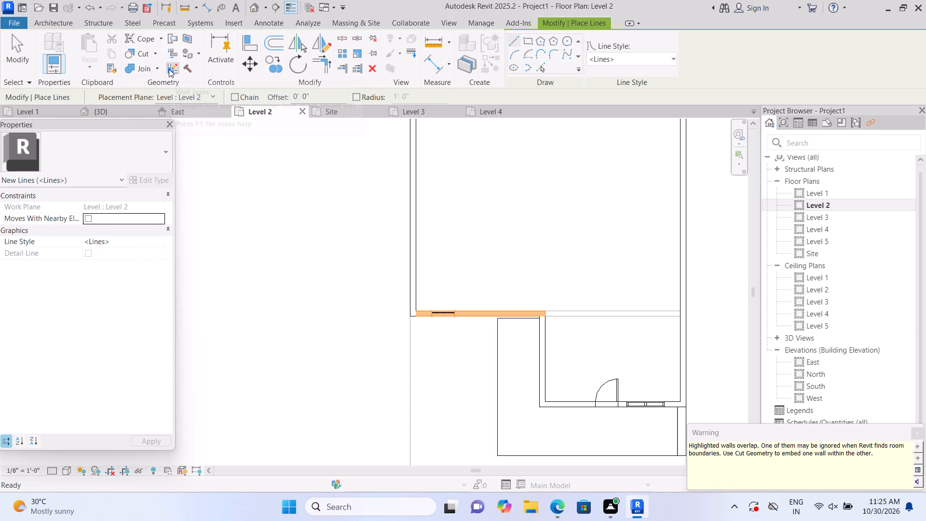
pyautogui.click(156, 52)
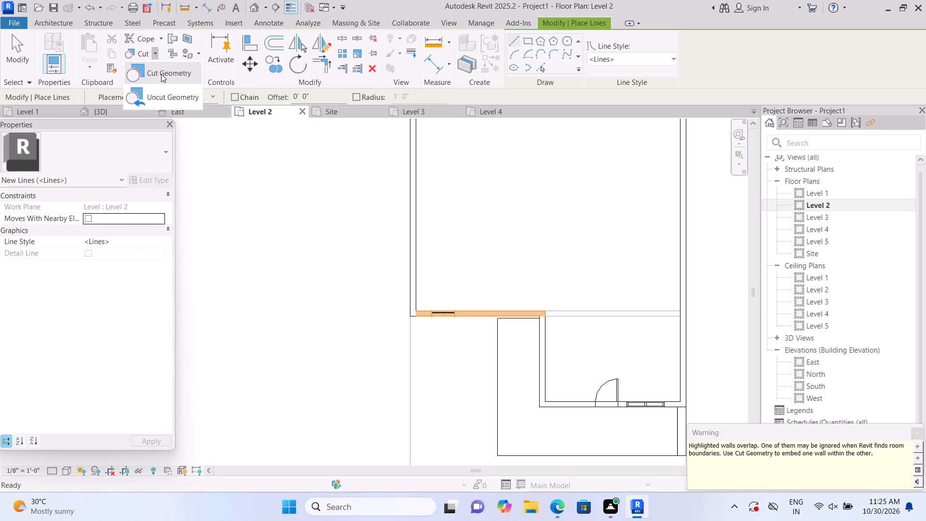
pyautogui.click(161, 74)
pyautogui.click(474, 315)
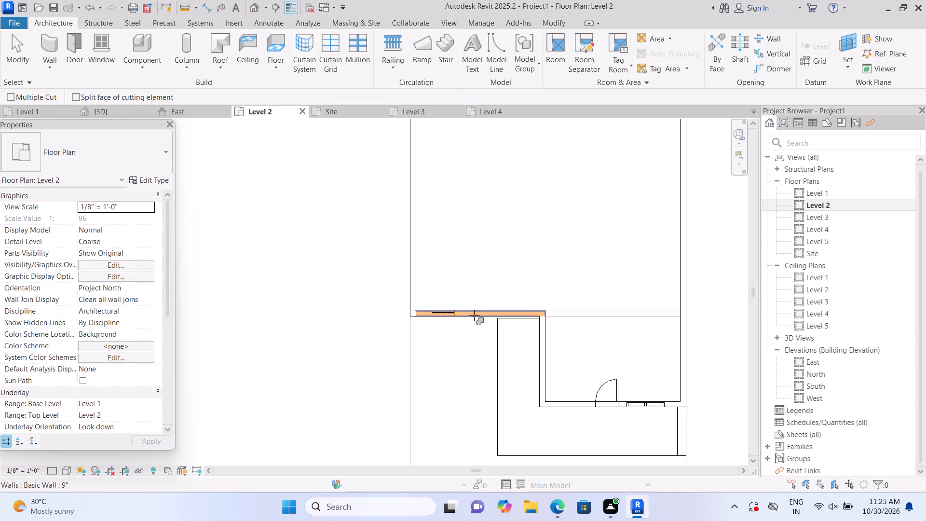
pyautogui.click(447, 314)
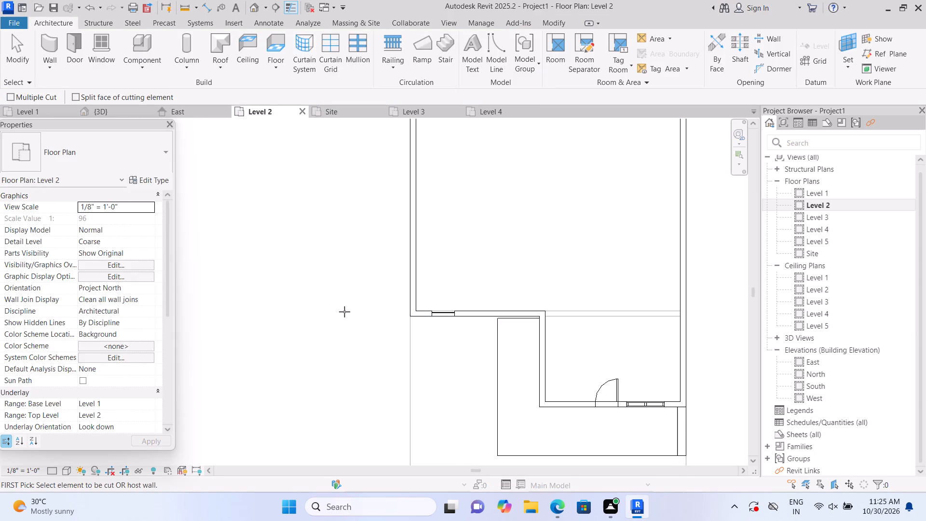
pyautogui.press('Escape')
# In the 3D view, stretch the new curtain wall's top upward to an unconnected height of about 14' 0".
pyautogui.scroll(-2, 342, 321)
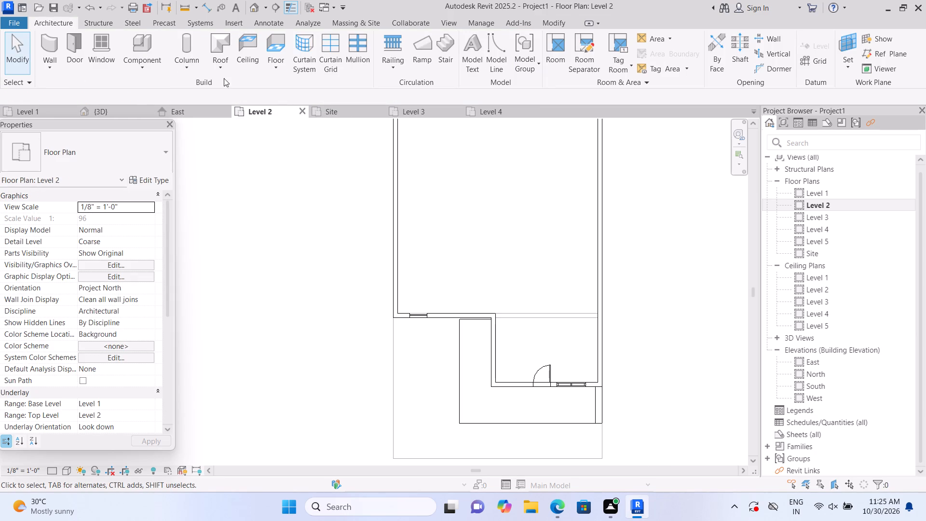
pyautogui.click(256, 6)
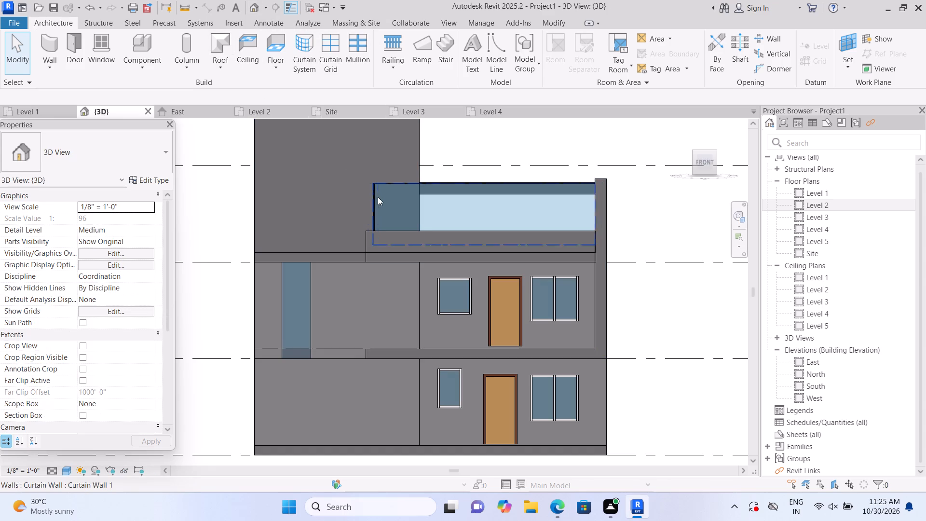
pyautogui.click(301, 262)
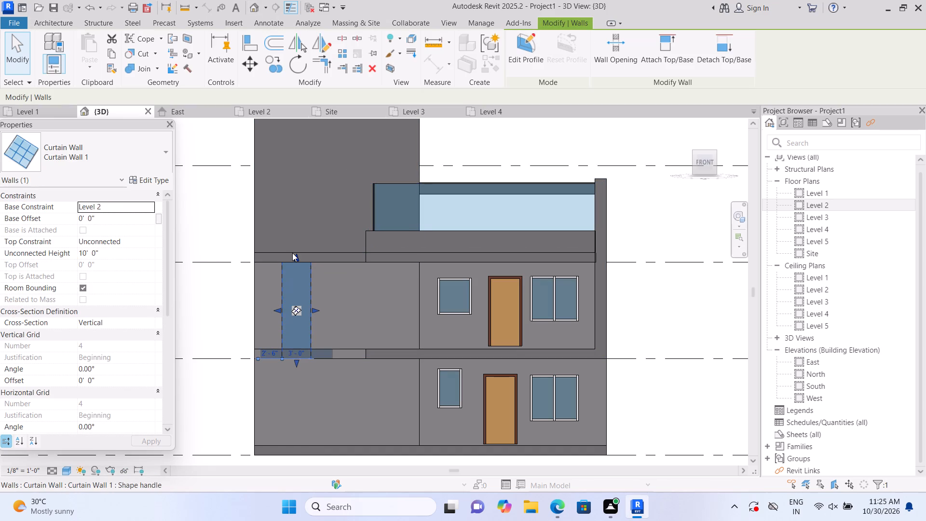
pyautogui.moveTo(296, 257); pyautogui.dragTo(300, 223)
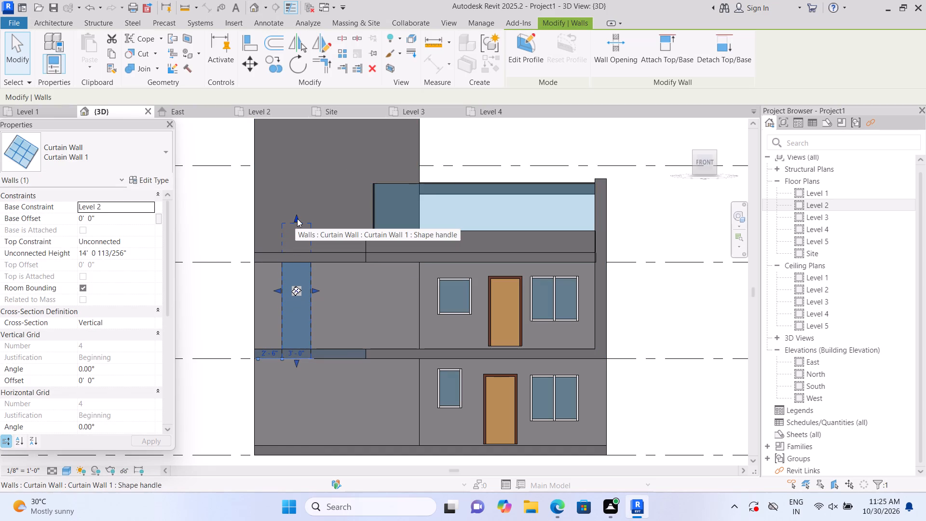
# Stretch the curtain wall's top further upward to an unconnected height of about 19' 0".
pyautogui.moveTo(297, 219); pyautogui.dragTo(299, 175)
pyautogui.click(231, 230)
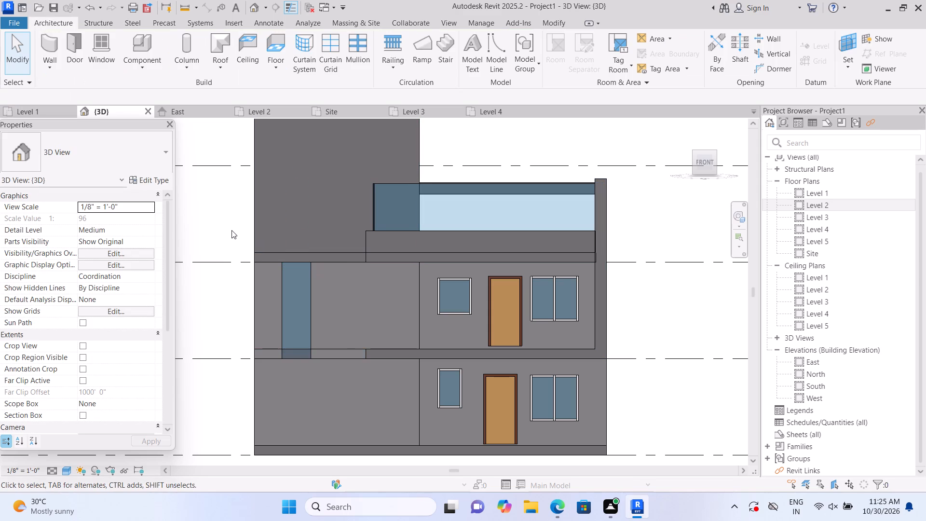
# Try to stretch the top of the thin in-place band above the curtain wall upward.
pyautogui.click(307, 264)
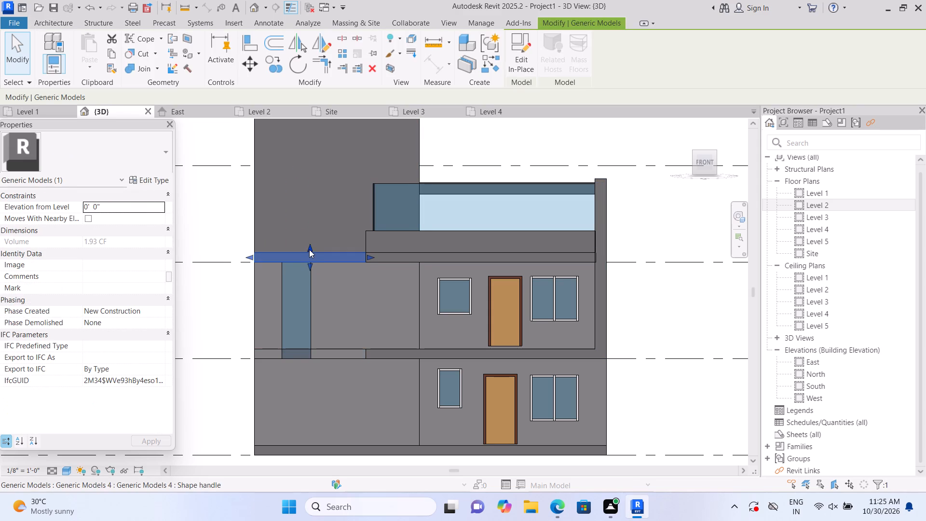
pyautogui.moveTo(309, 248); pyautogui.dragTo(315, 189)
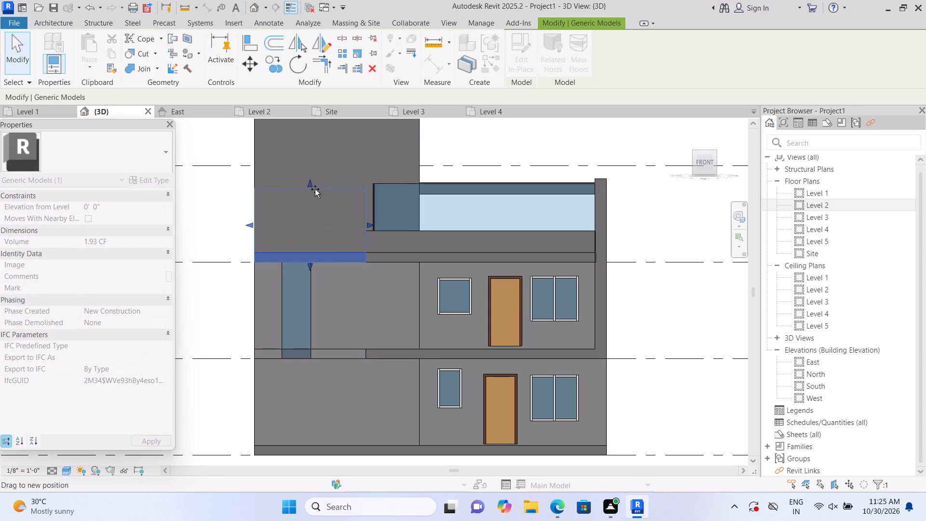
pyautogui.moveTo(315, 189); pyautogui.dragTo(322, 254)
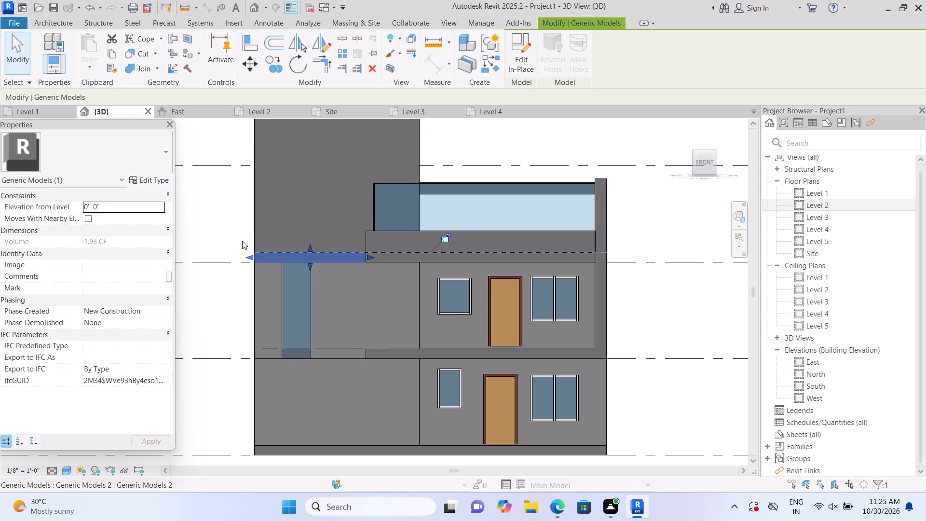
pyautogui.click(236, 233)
# Examine how the stretched curtain wall meets the roof band and the upper in-place block, from the front and at an angle.
pyautogui.click(300, 277)
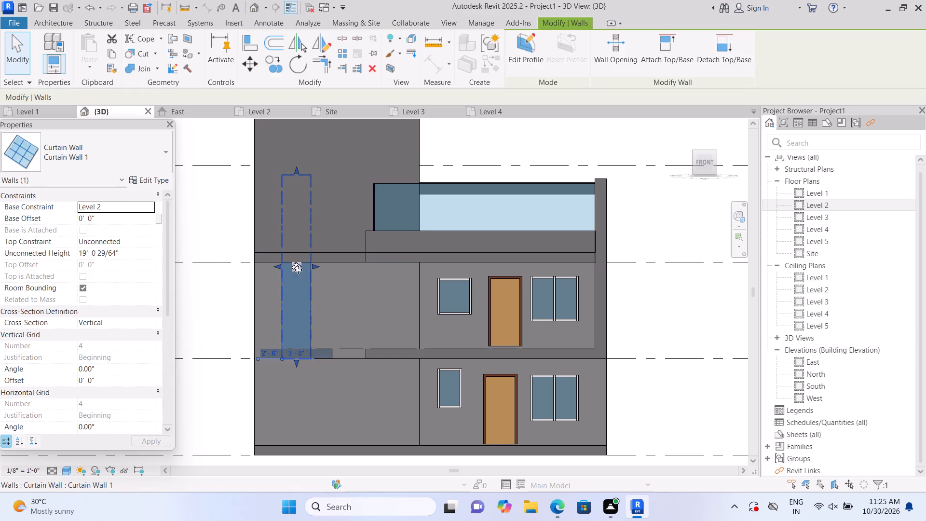
pyautogui.click(298, 220)
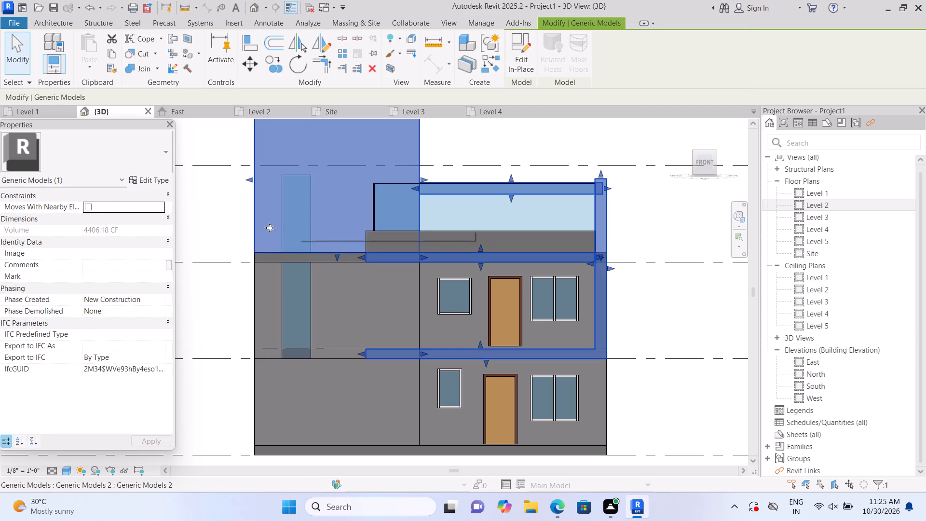
pyautogui.click(236, 230)
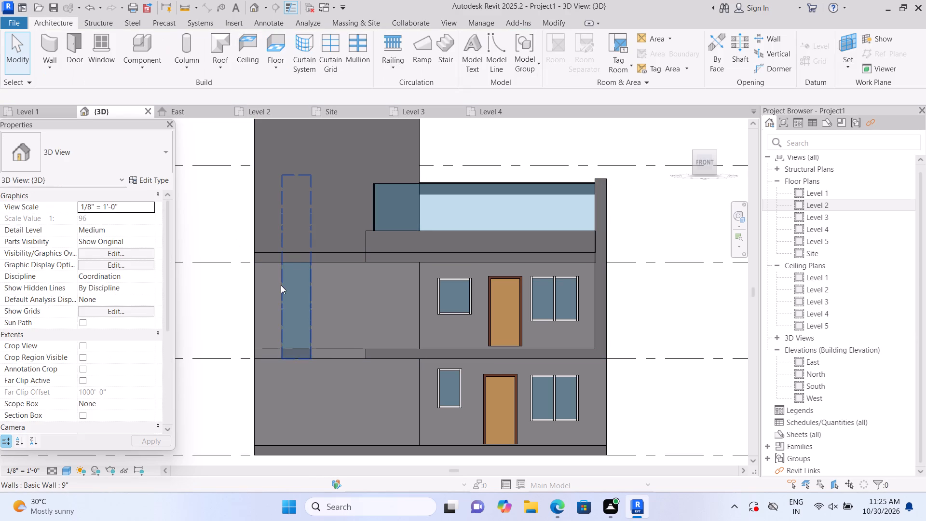
pyautogui.click(281, 285)
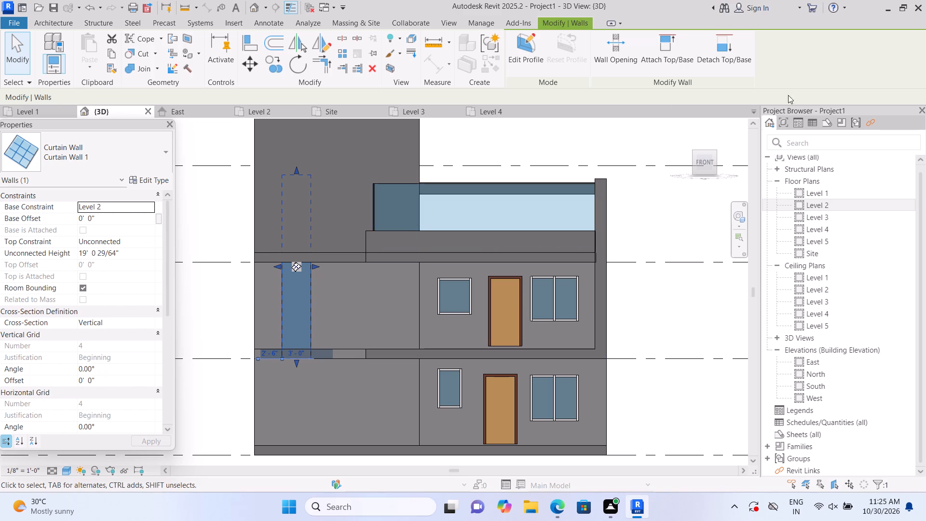
pyautogui.click(682, 123)
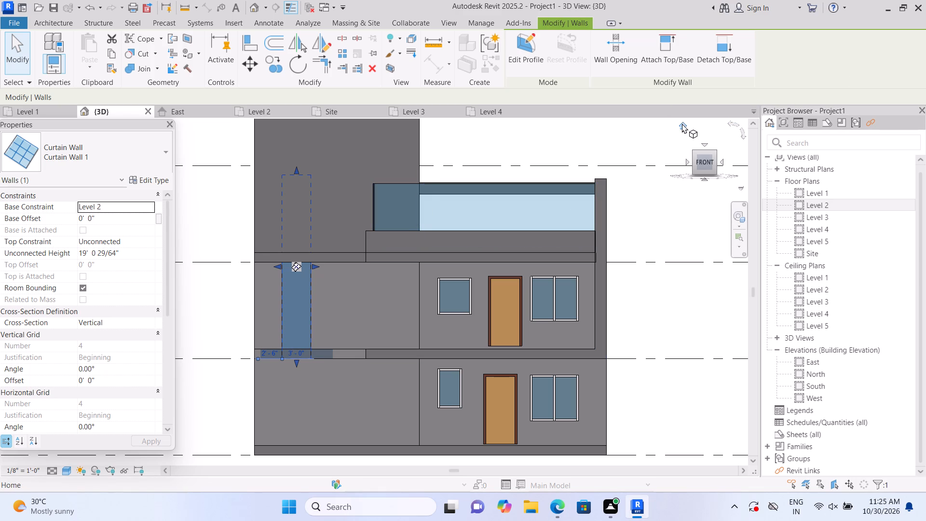
pyautogui.scroll(3, 250, 305)
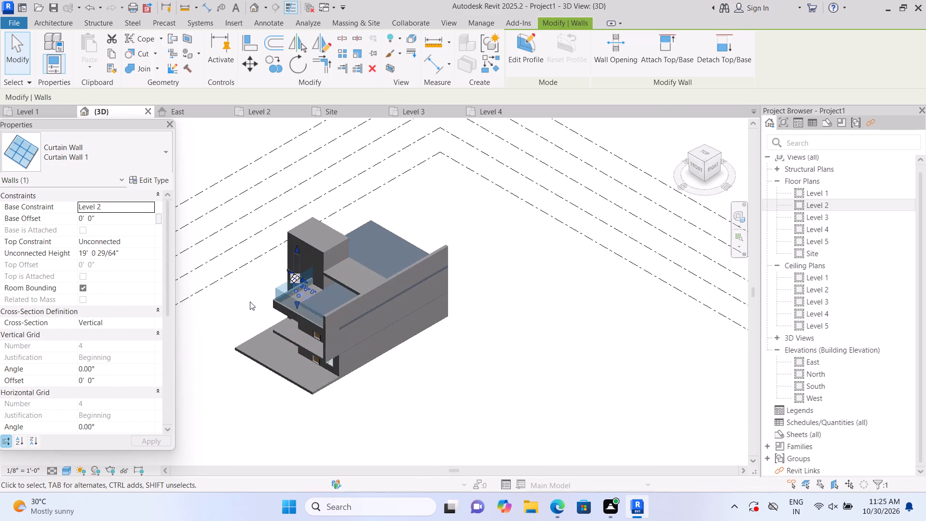
pyautogui.scroll(2, 250, 302)
pyautogui.keyDown('shift'); pyautogui.moveTo(229, 272); pyautogui.dragTo(340, 277, button='middle'); pyautogui.keyUp('shift')
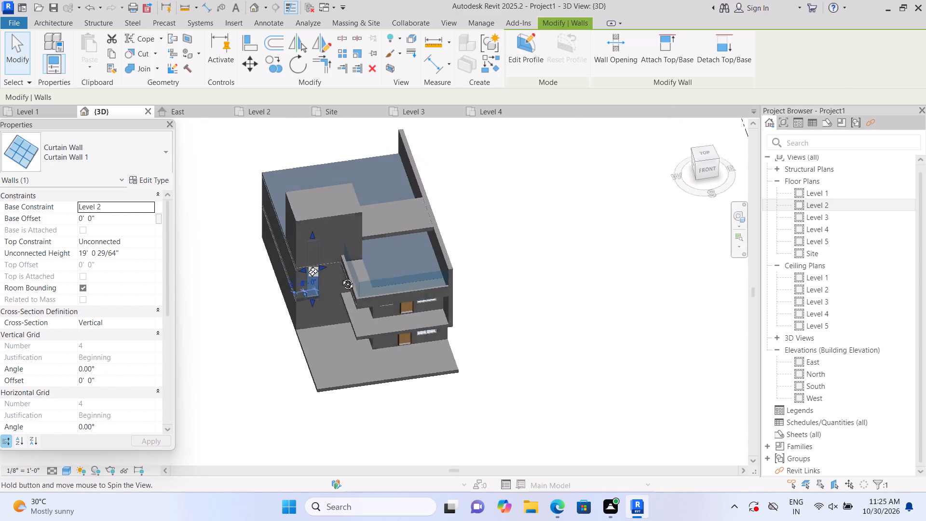
pyautogui.keyDown('shift'); pyautogui.moveTo(340, 277); pyautogui.dragTo(381, 245, button='middle'); pyautogui.keyUp('shift')
pyautogui.moveTo(249, 346); pyautogui.dragTo(241, 413, button='middle')
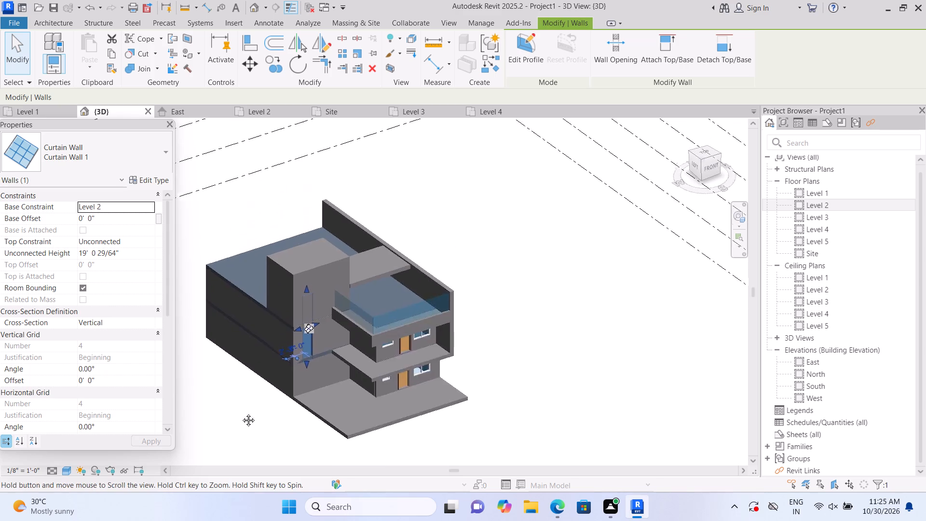
pyautogui.moveTo(241, 413); pyautogui.dragTo(240, 423, button='middle')
pyautogui.scroll(6, 312, 392)
pyautogui.scroll(2, 301, 329)
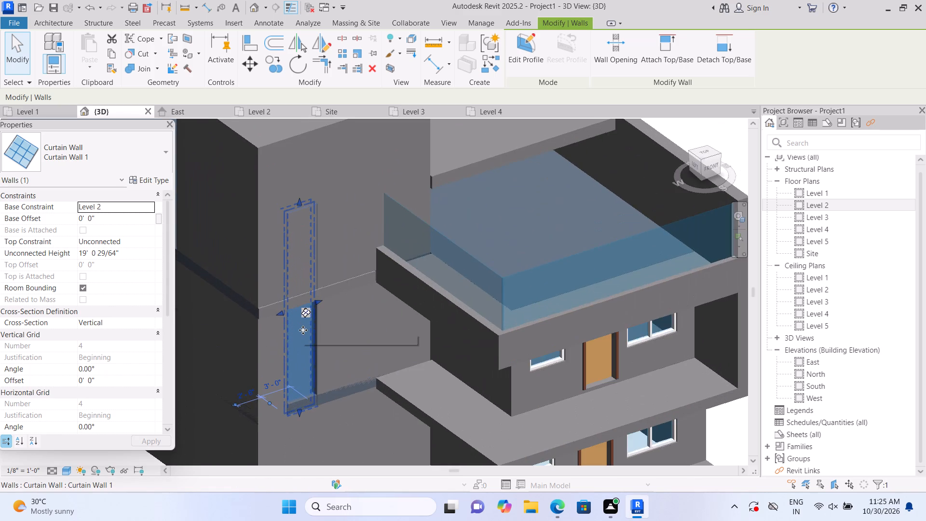
pyautogui.scroll(2, 305, 331)
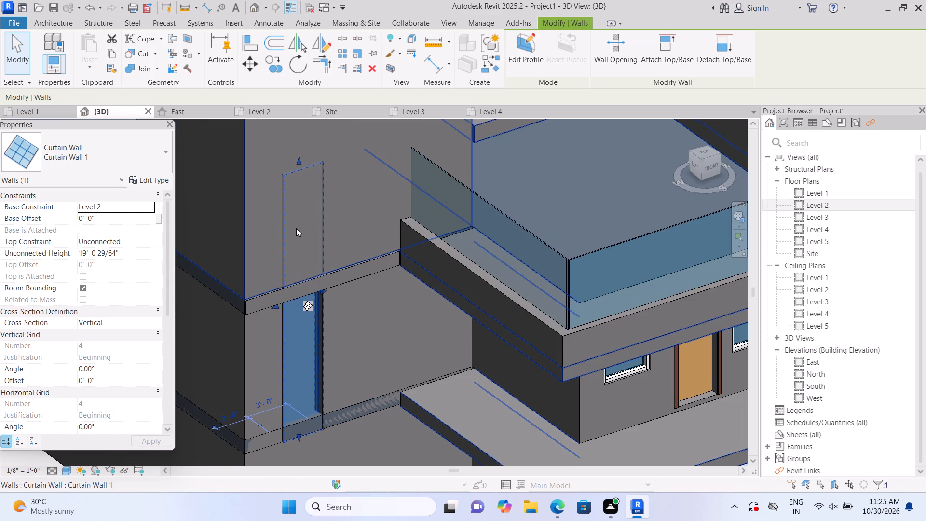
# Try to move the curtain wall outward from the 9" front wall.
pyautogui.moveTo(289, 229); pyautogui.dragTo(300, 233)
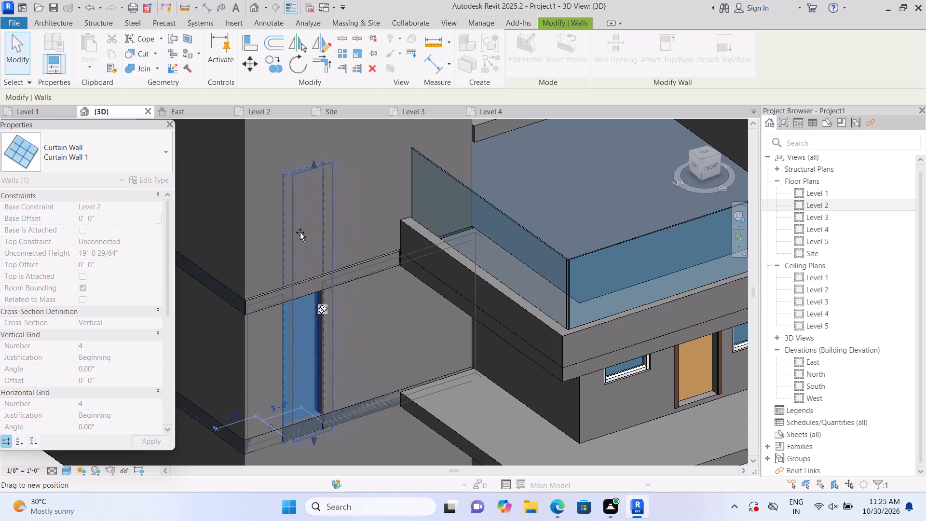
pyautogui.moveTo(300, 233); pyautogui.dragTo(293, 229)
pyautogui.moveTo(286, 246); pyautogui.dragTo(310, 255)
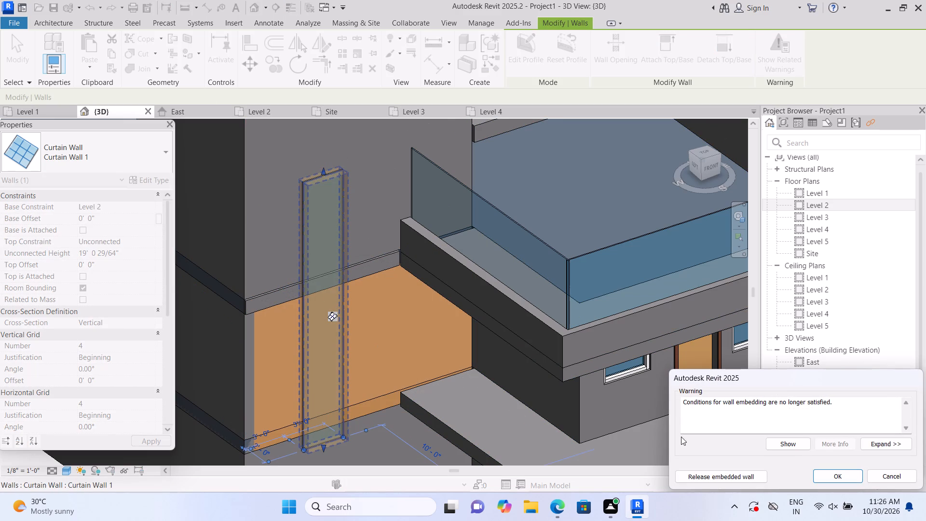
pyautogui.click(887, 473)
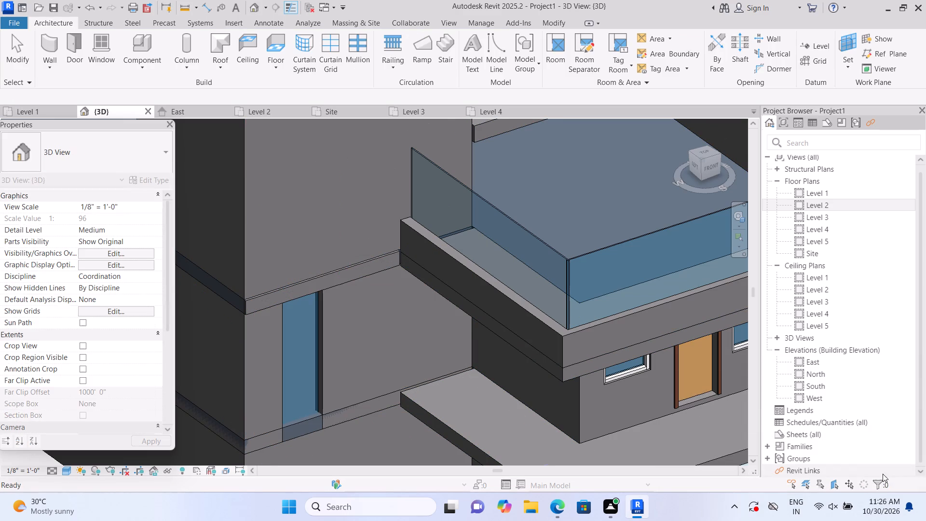
# Select the curtain wall in the front wall just below the in-place roof band.
pyautogui.scroll(4, 278, 315)
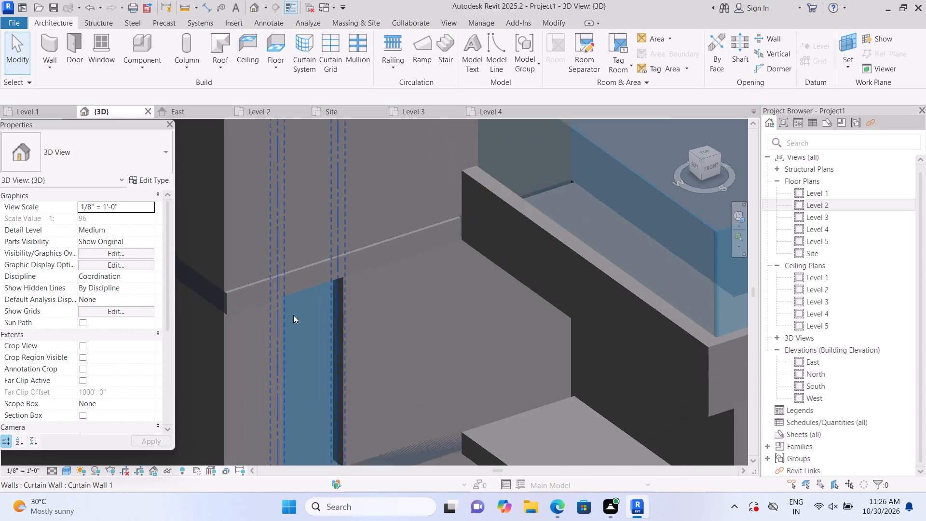
pyautogui.scroll(2, 304, 316)
pyautogui.click(327, 300)
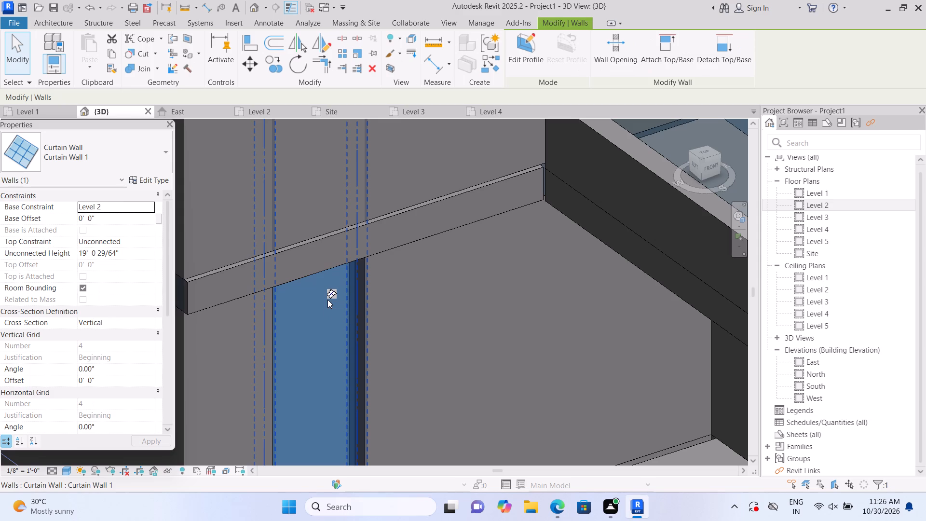
pyautogui.click(326, 311)
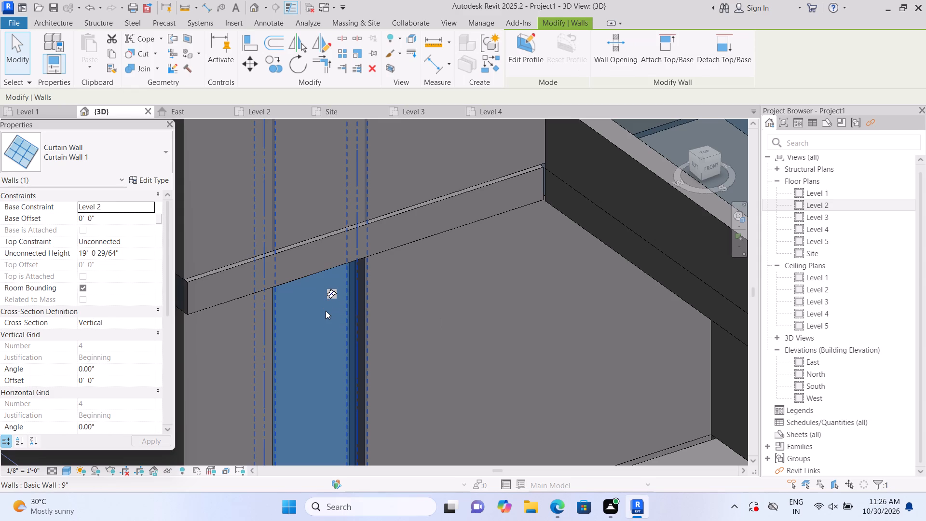
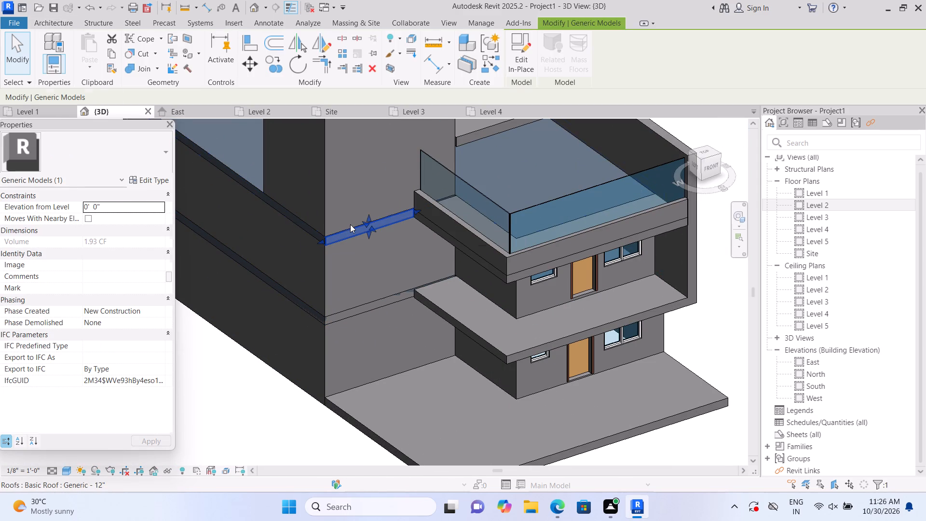
# Start a new in-place model in the Generic Models category from the front 3D view, keeping the default name.
pyautogui.scroll(-3, 236, 358)
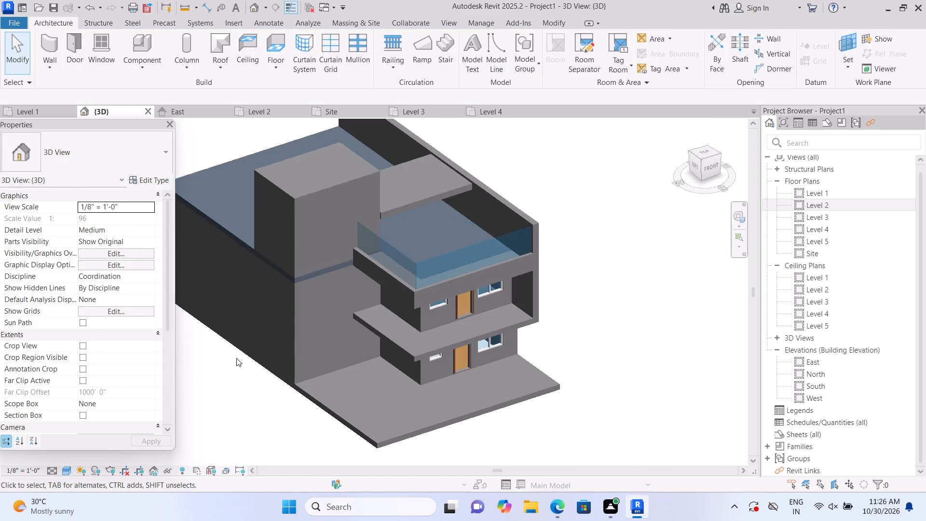
pyautogui.scroll(-2, 236, 358)
pyautogui.scroll(2, 236, 358)
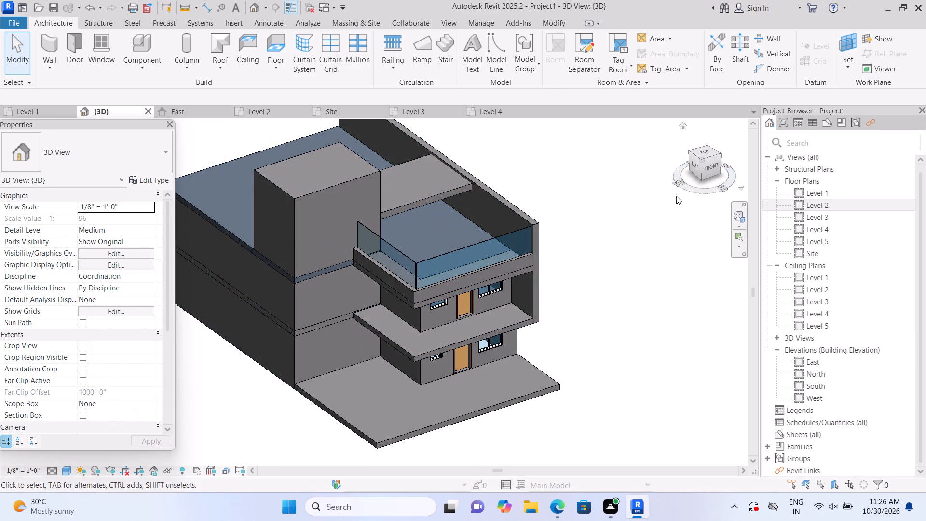
pyautogui.click(712, 169)
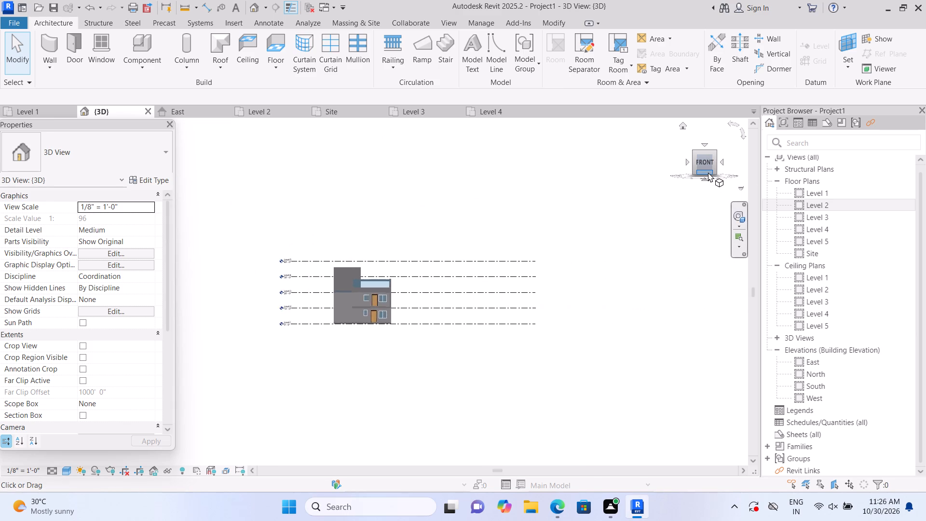
pyautogui.scroll(3, 275, 334)
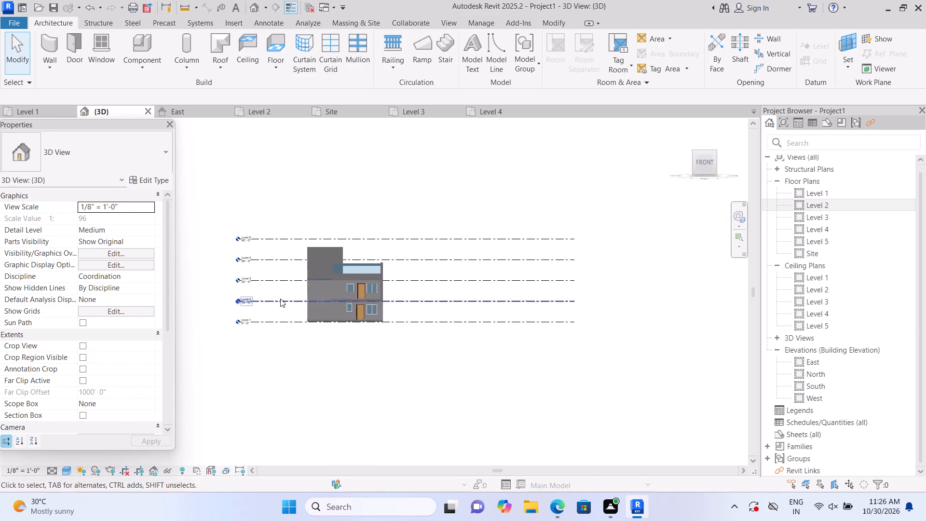
pyautogui.scroll(2, 280, 299)
pyautogui.moveTo(282, 295); pyautogui.dragTo(271, 372, button='middle')
pyautogui.scroll(1, 273, 370)
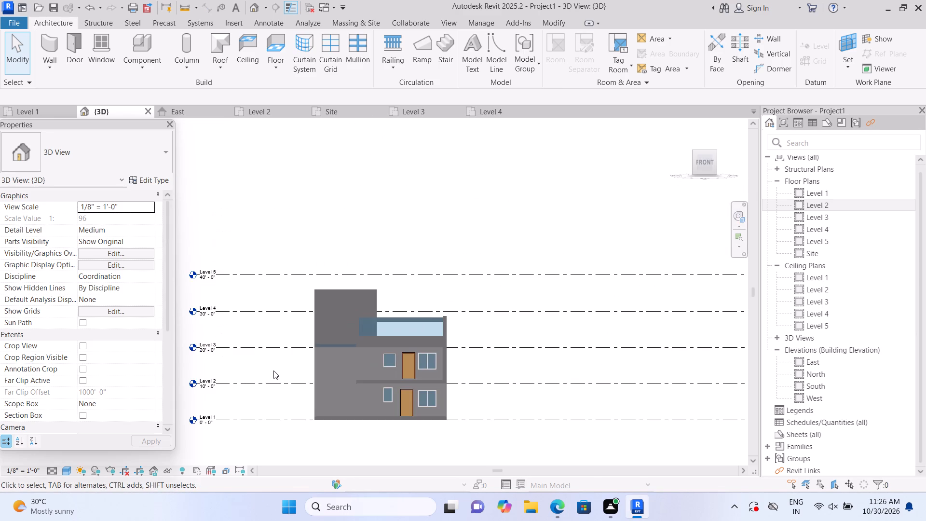
pyautogui.scroll(3, 273, 370)
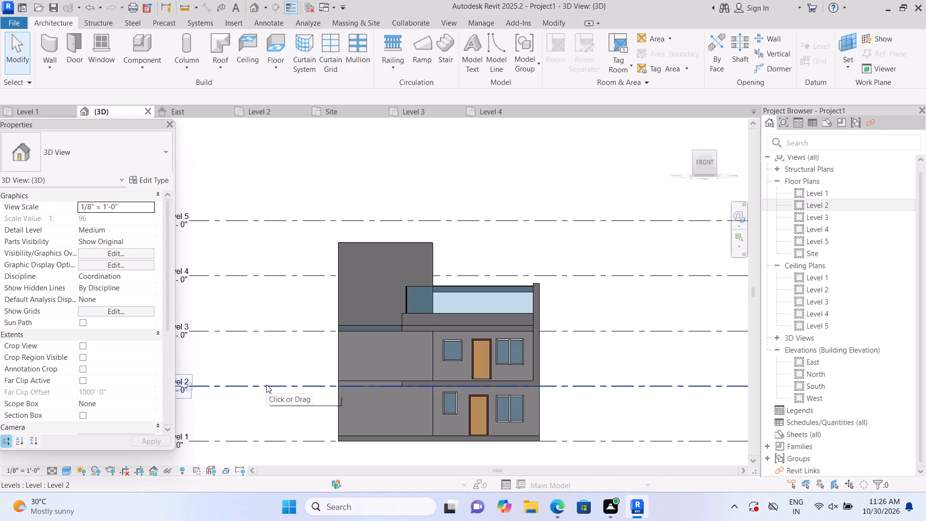
pyautogui.scroll(1, 266, 384)
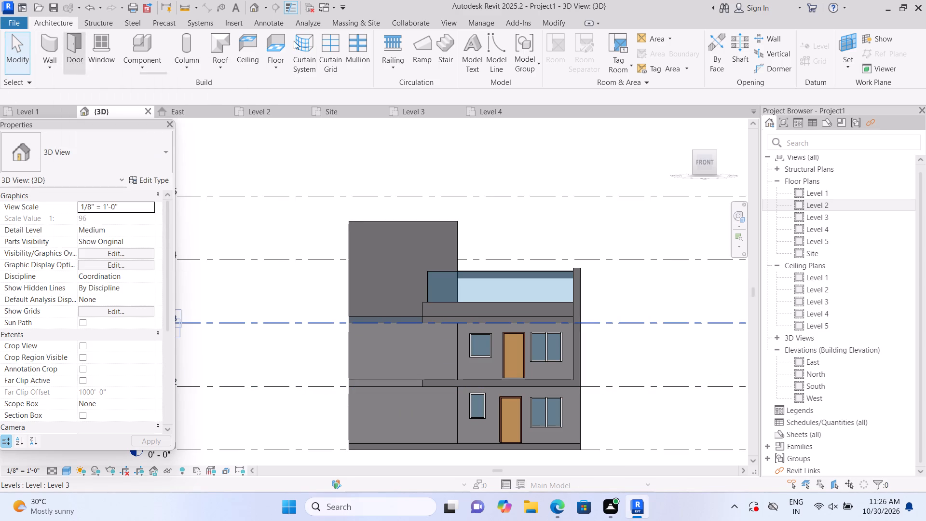
pyautogui.click(142, 67)
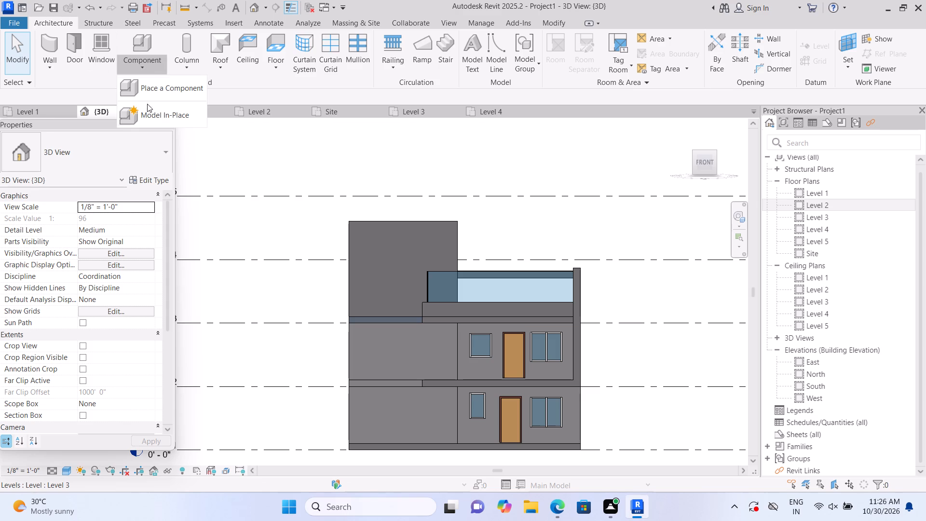
pyautogui.click(150, 113)
pyautogui.scroll(-2, 425, 198)
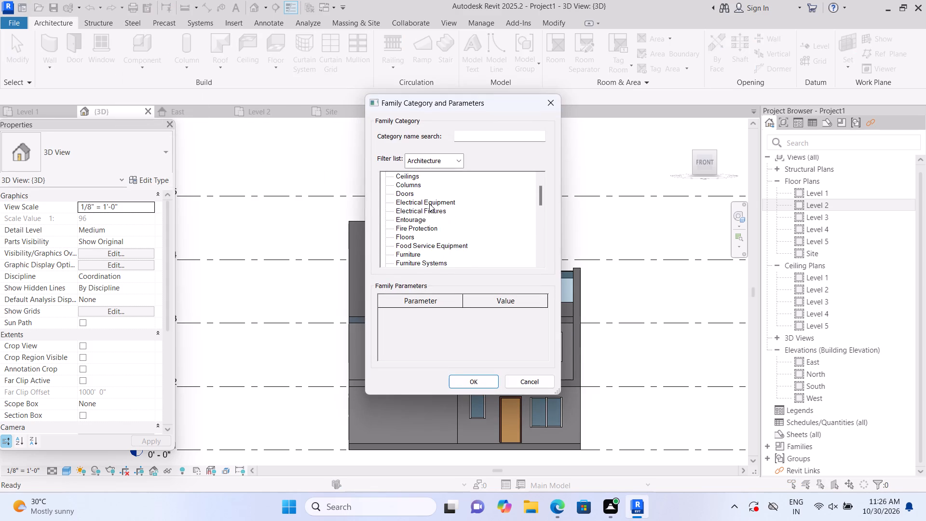
pyautogui.scroll(-2, 432, 210)
pyautogui.click(433, 256)
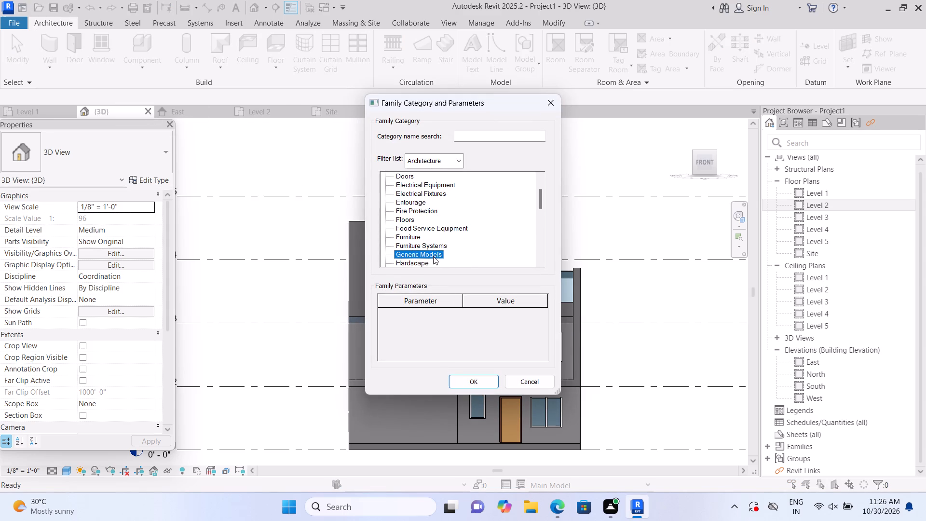
pyautogui.click(471, 380)
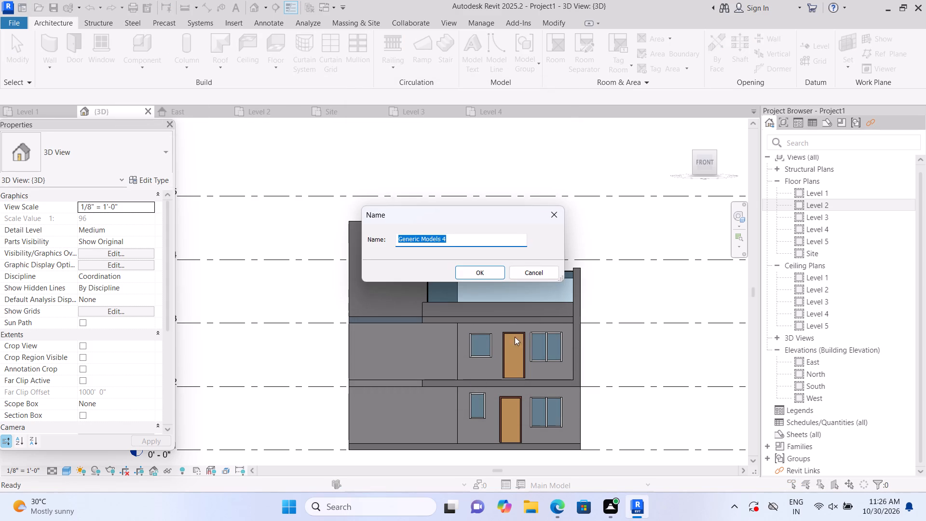
pyautogui.click(497, 272)
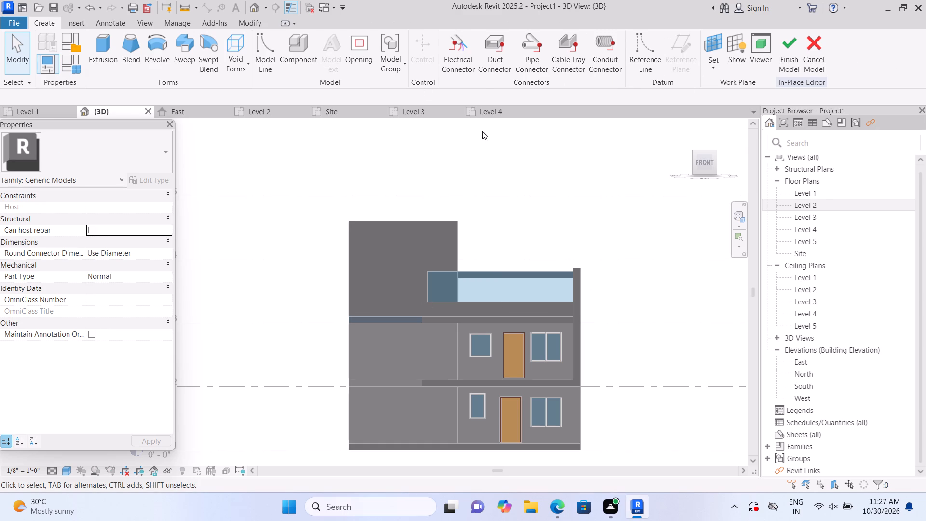
# Sketch an extrusion rectangle about 7' by 35' on the upper block's front face, from its outer top corner down to the base slab.
pyautogui.click(109, 59)
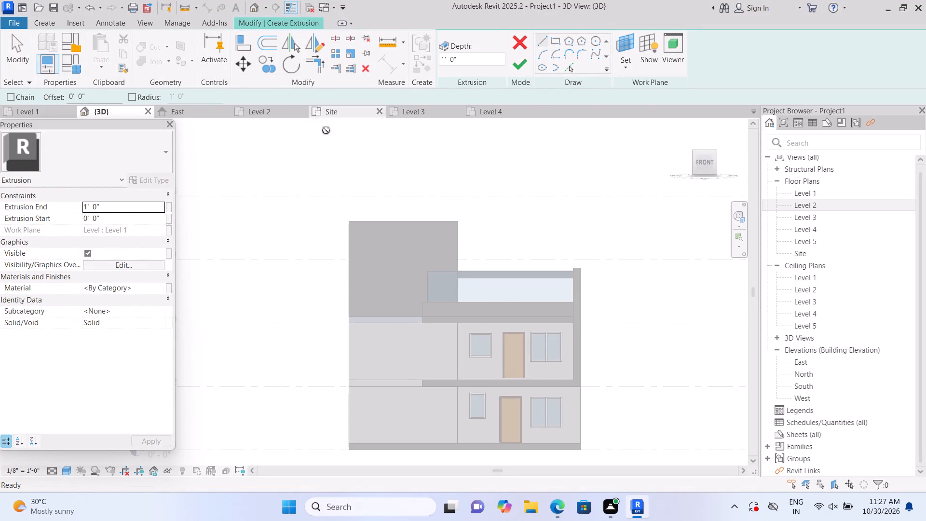
pyautogui.click(620, 71)
pyautogui.click(625, 105)
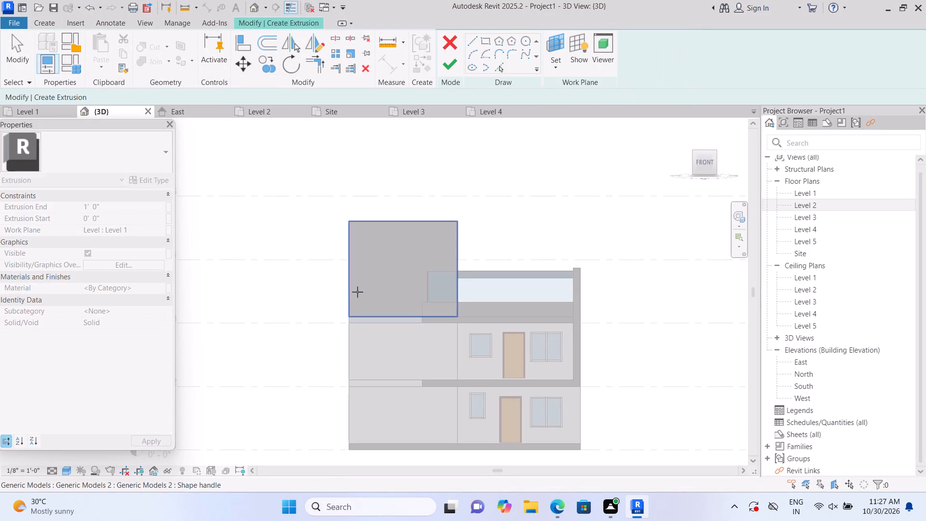
pyautogui.click(359, 286)
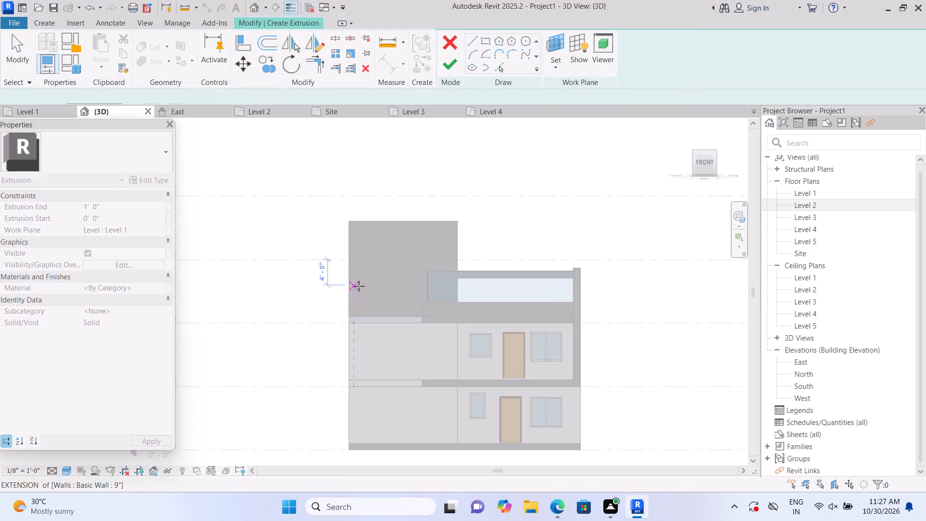
pyautogui.click(552, 36)
pyautogui.click(344, 222)
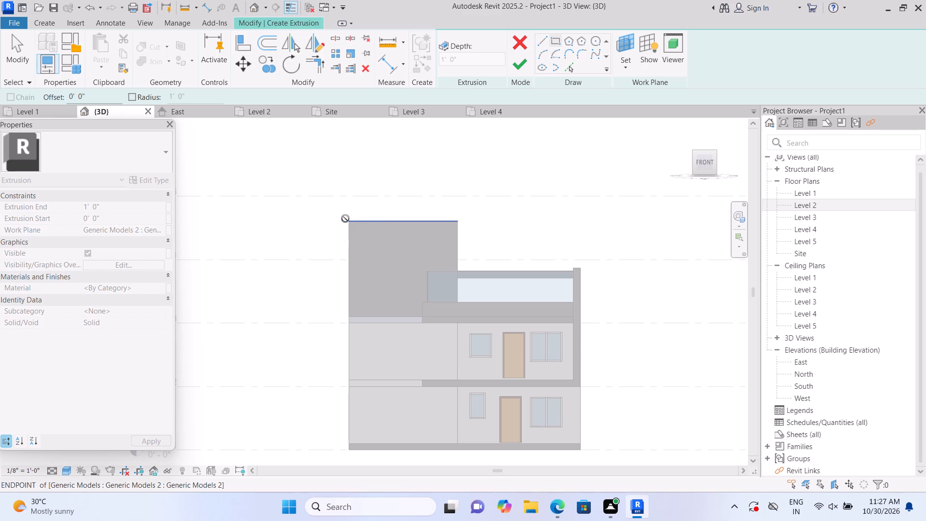
pyautogui.click(393, 439)
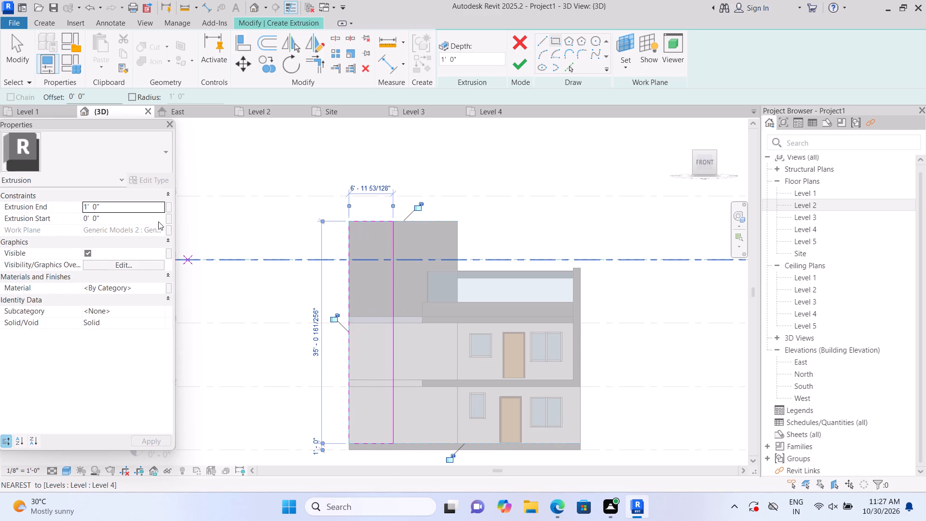
# Set the extrusion end to 6" for the tall front strip and finish the extrusion and the in-place model.
pyautogui.click(157, 205)
pyautogui.press('BackSpace')
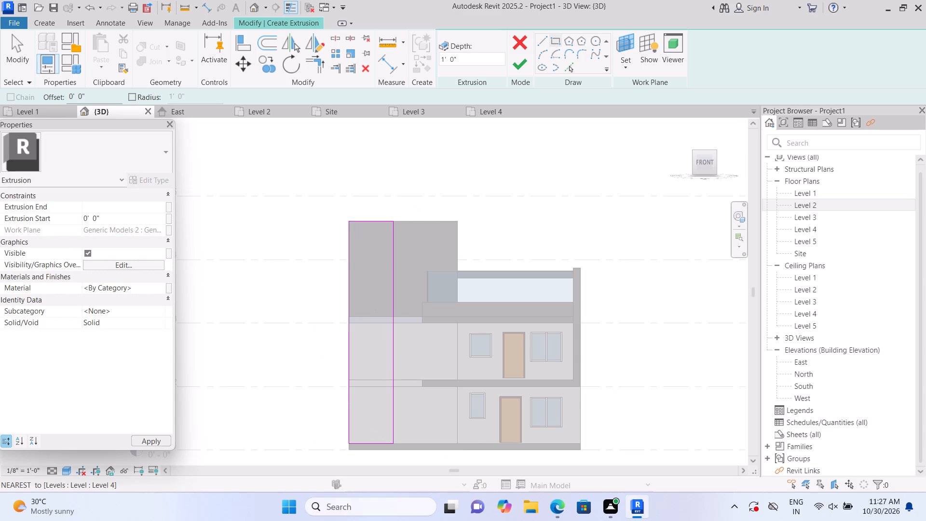
pyautogui.press('6')
pyautogui.hotkey('shift', '"')
pyautogui.press('Return')
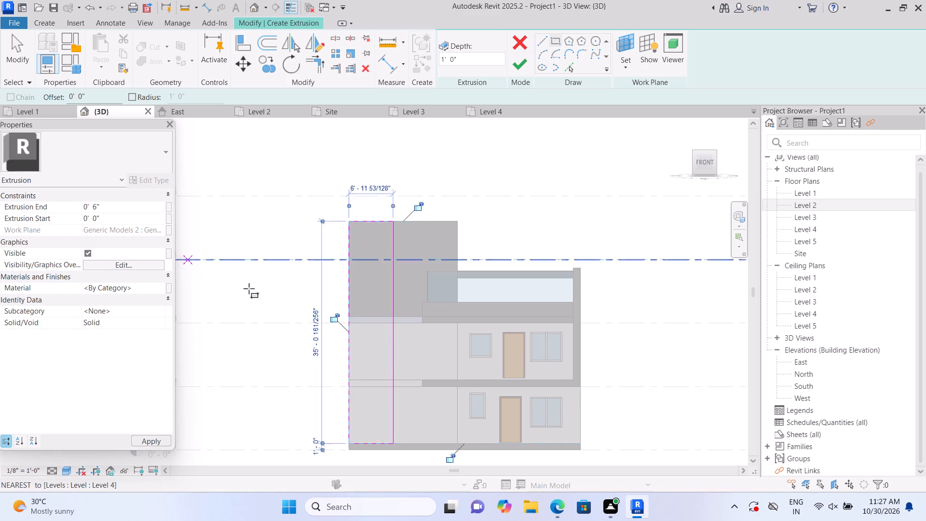
pyautogui.click(521, 65)
pyautogui.click(571, 224)
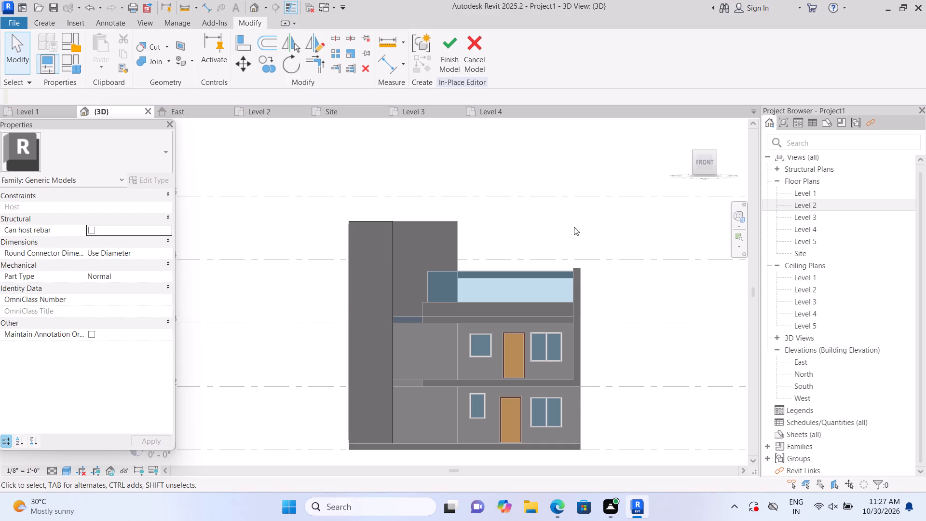
pyautogui.moveTo(574, 227); pyautogui.dragTo(537, 189, button='middle')
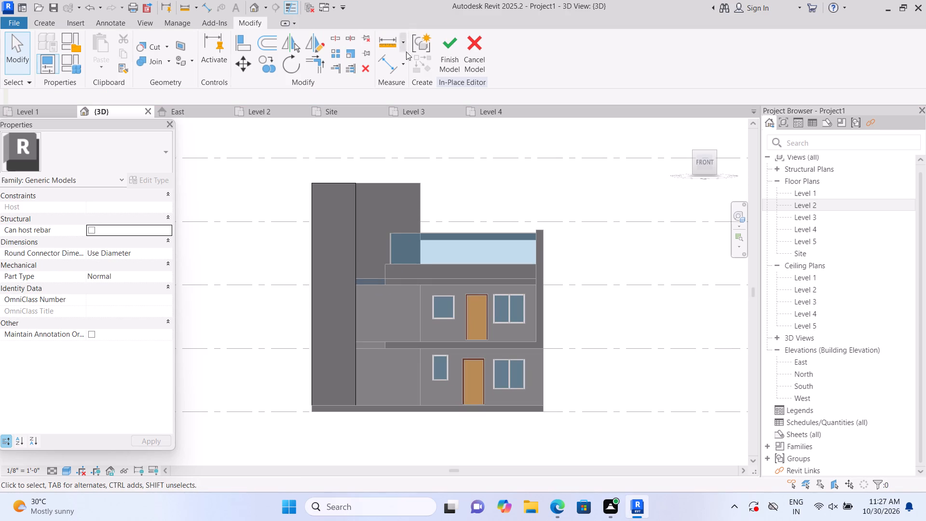
pyautogui.click(458, 58)
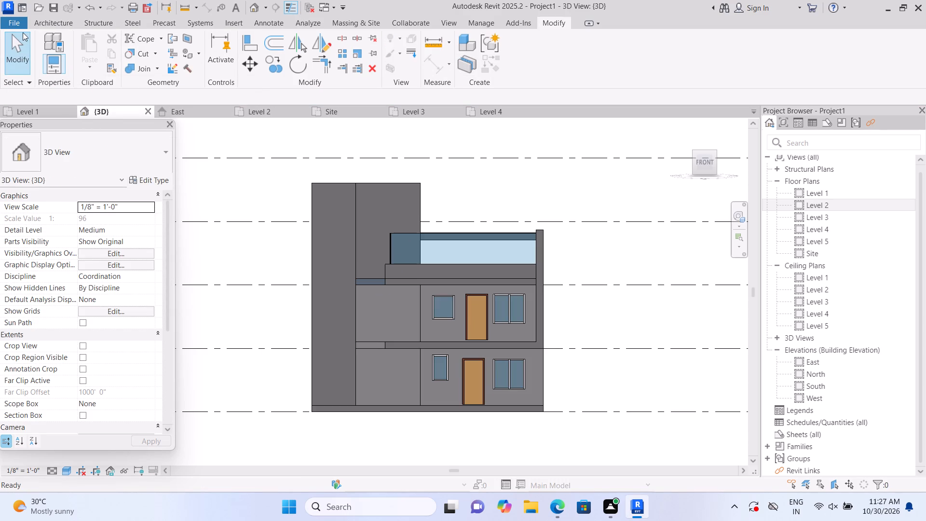
# Draw a 1' long horizontal Curtain Wall 1 segment in the Level 1 plan, inside the new 6" strip near the front wall's outer corner.
pyautogui.click(54, 18)
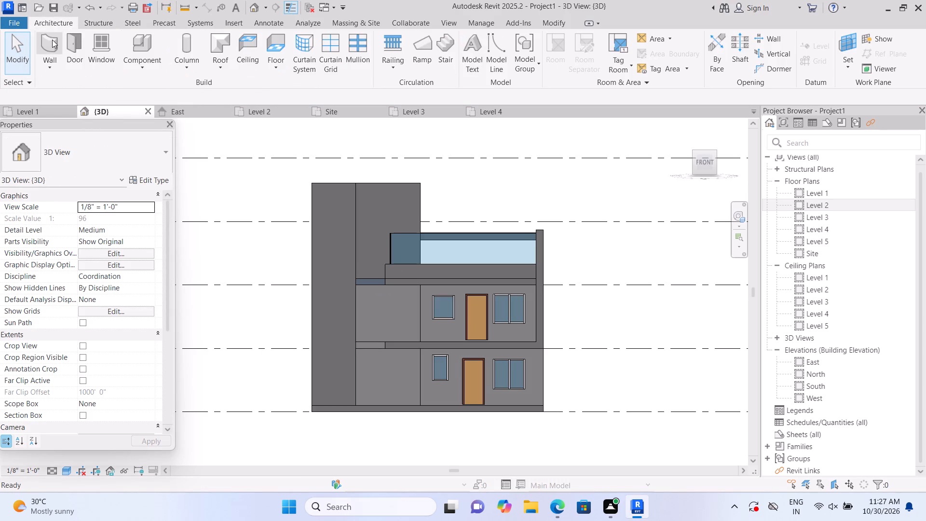
pyautogui.click(52, 40)
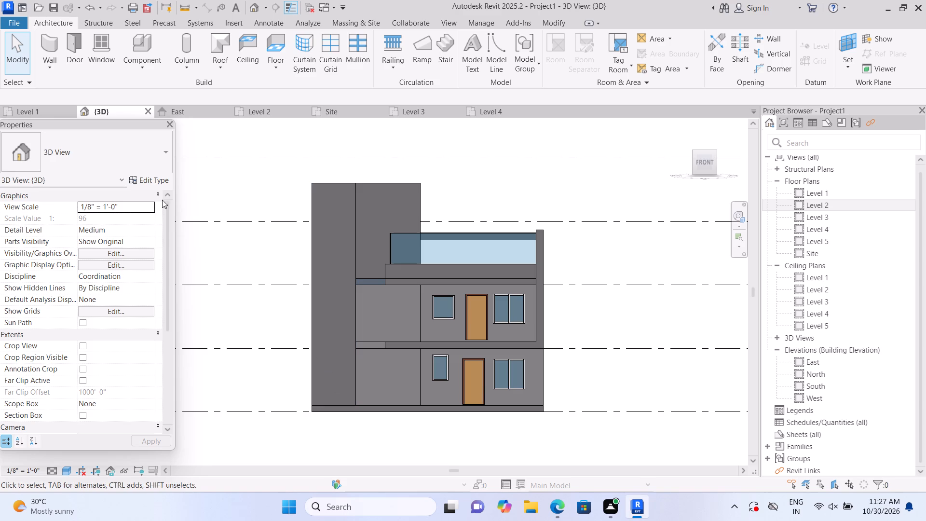
pyautogui.doubleClick(53, 39)
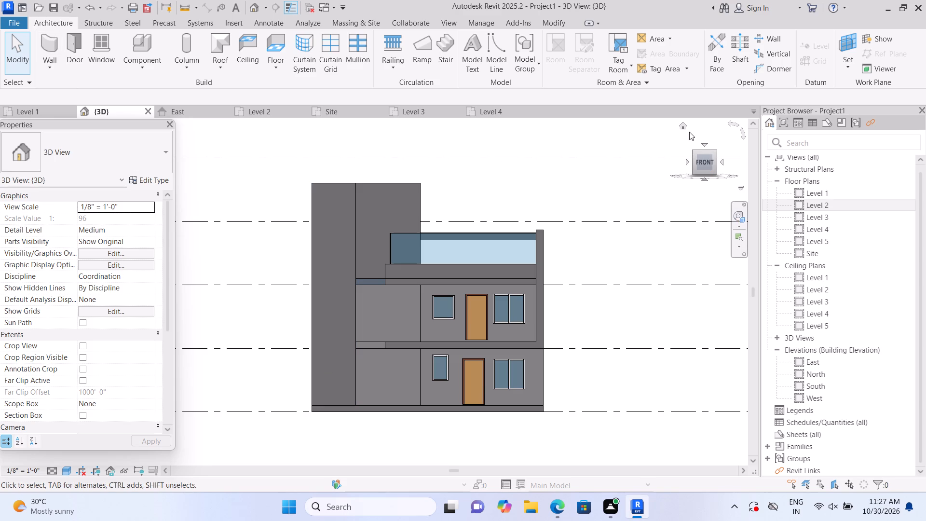
pyautogui.click(684, 125)
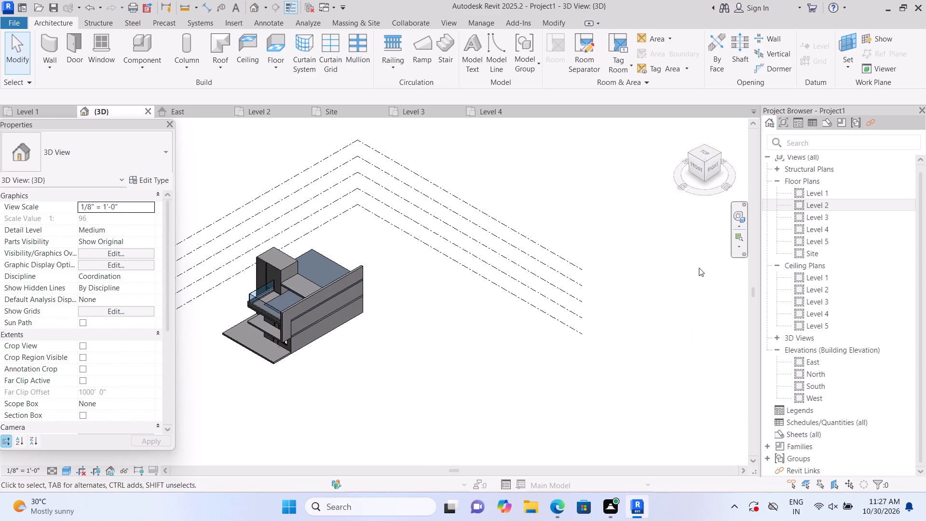
pyautogui.doubleClick(799, 191)
pyautogui.scroll(-4, 518, 272)
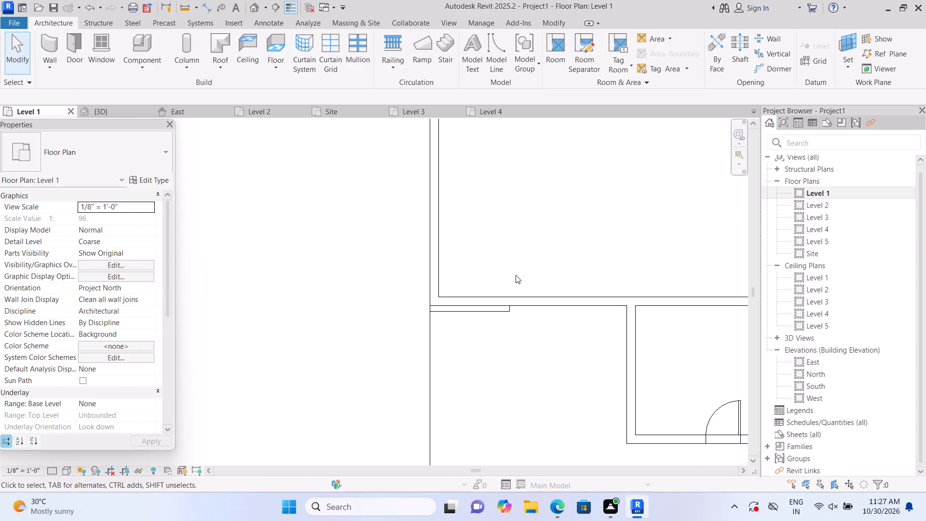
pyautogui.scroll(-7, 516, 275)
pyautogui.moveTo(530, 334); pyautogui.dragTo(450, 341, button='middle')
pyautogui.scroll(1, 444, 336)
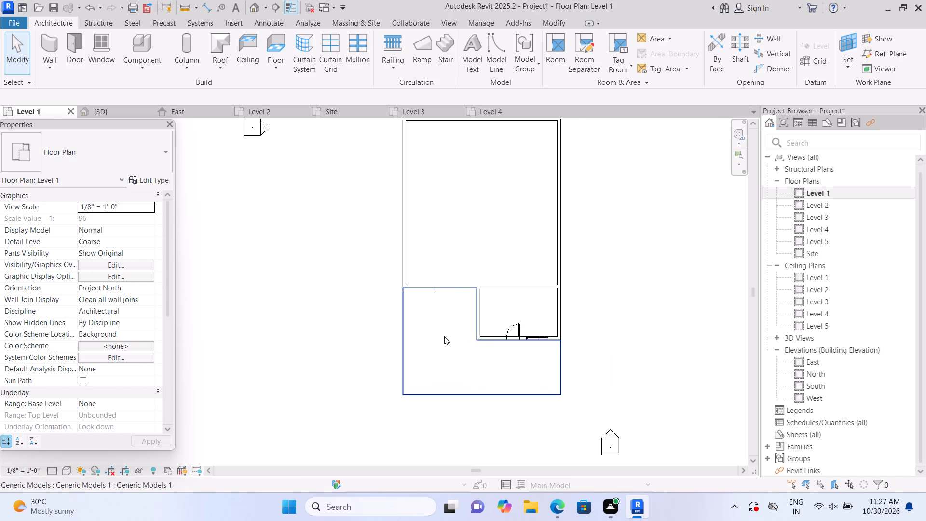
pyautogui.scroll(1, 444, 336)
pyautogui.scroll(-2, 444, 351)
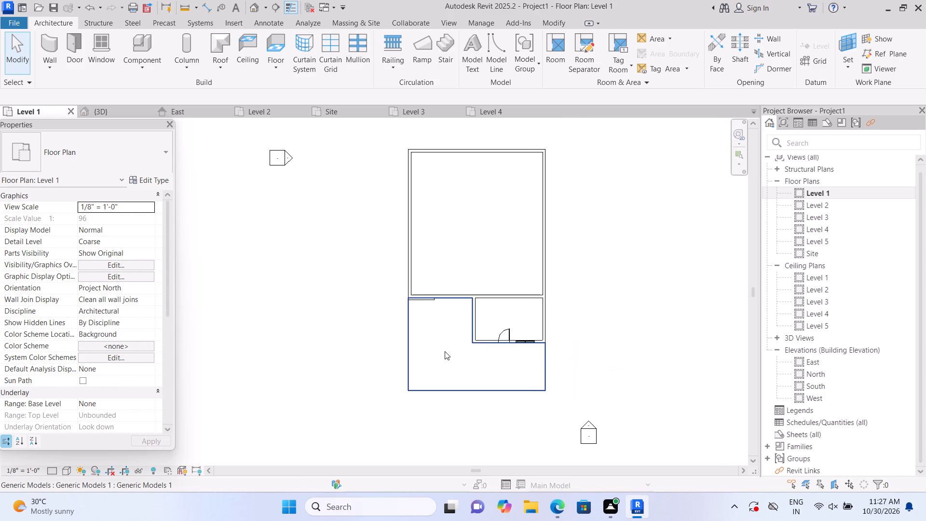
pyautogui.moveTo(446, 353); pyautogui.dragTo(442, 414, button='middle')
pyautogui.scroll(8, 423, 358)
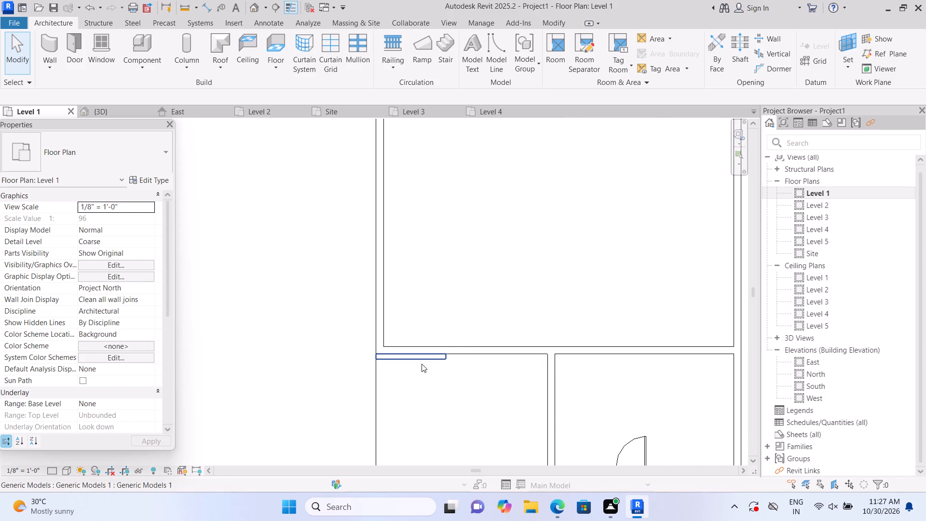
pyautogui.click(53, 47)
pyautogui.scroll(3, 381, 368)
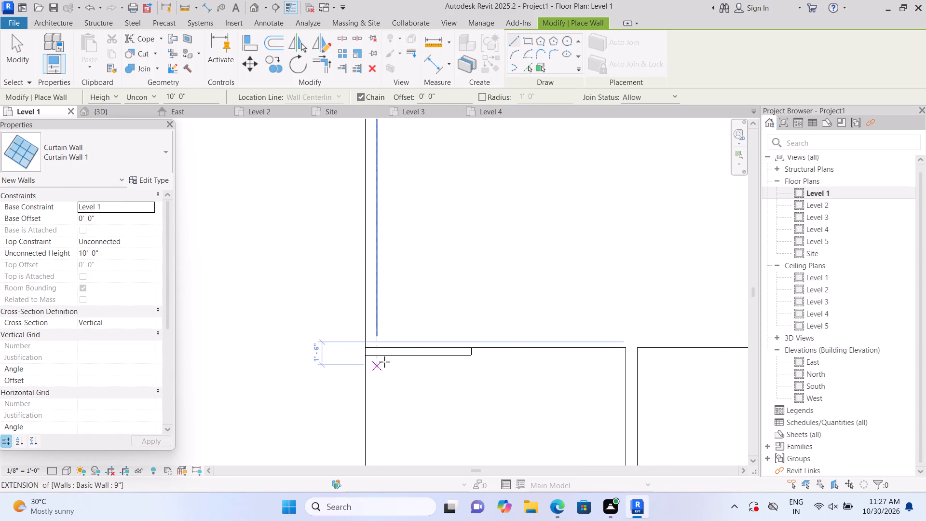
pyautogui.scroll(1, 384, 362)
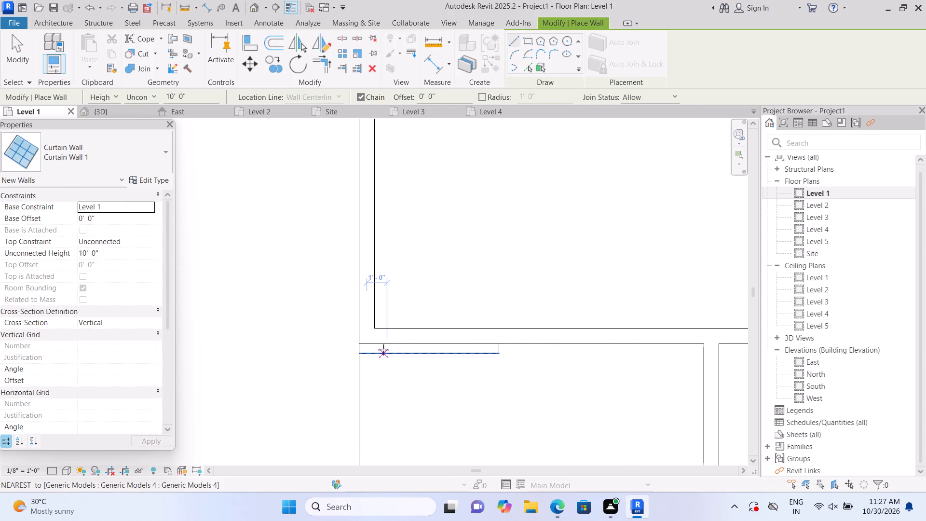
pyautogui.scroll(4, 383, 350)
pyautogui.click(381, 348)
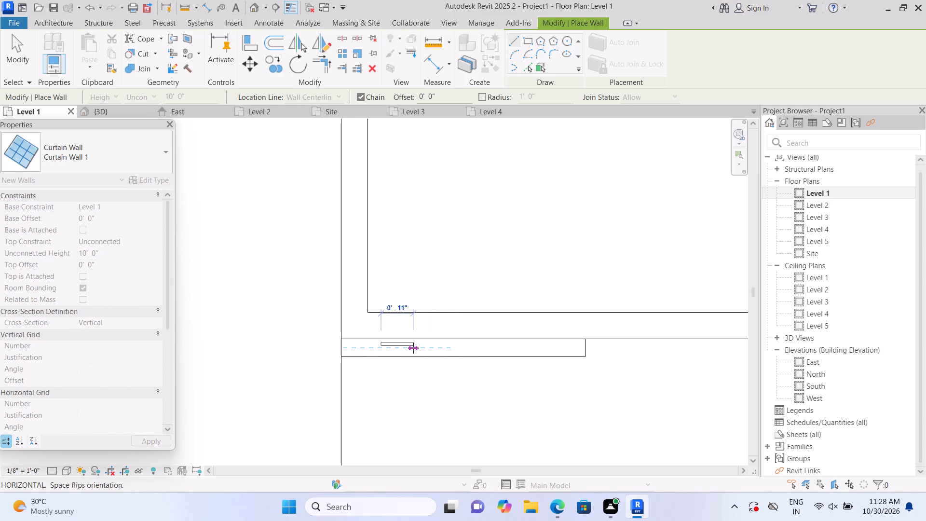
pyautogui.click(415, 348)
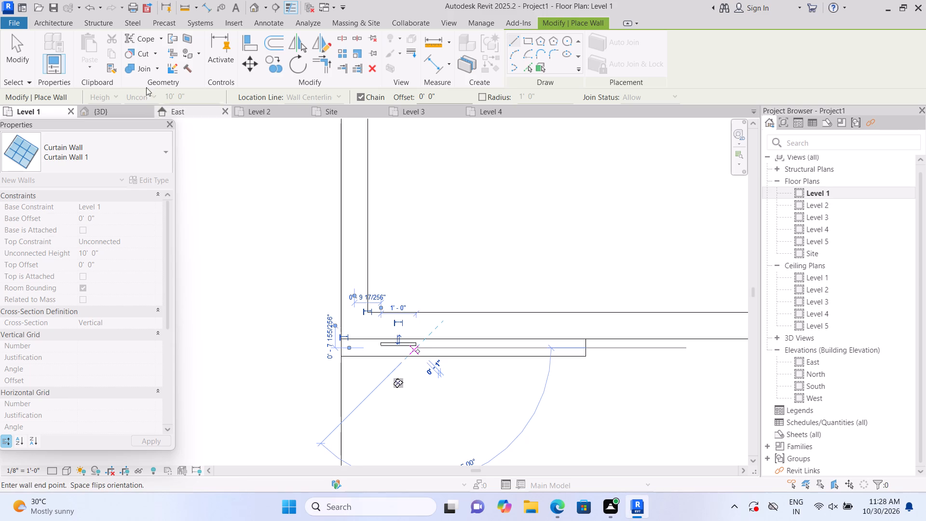
# End the wall chain and inspect in 3D how the curtain wall segment sits against the tall front strip.
pyautogui.press('Escape')
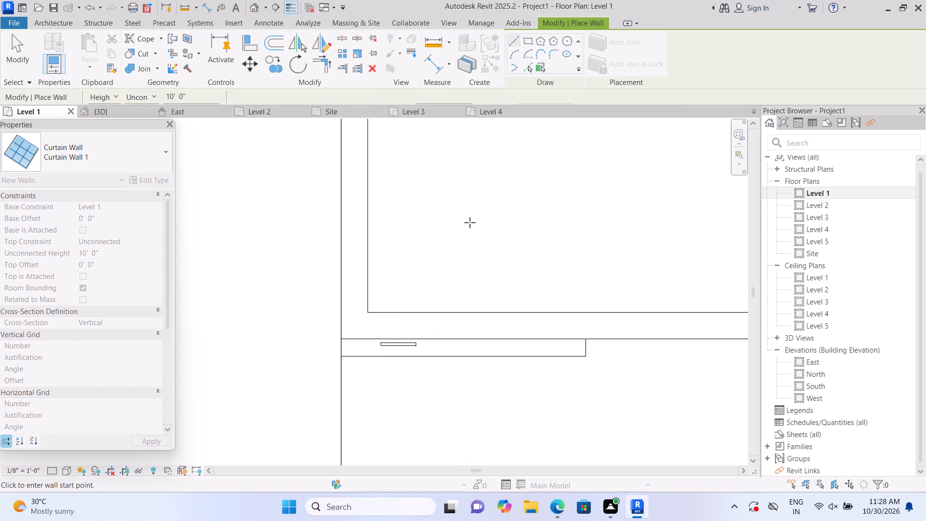
pyautogui.click(252, 7)
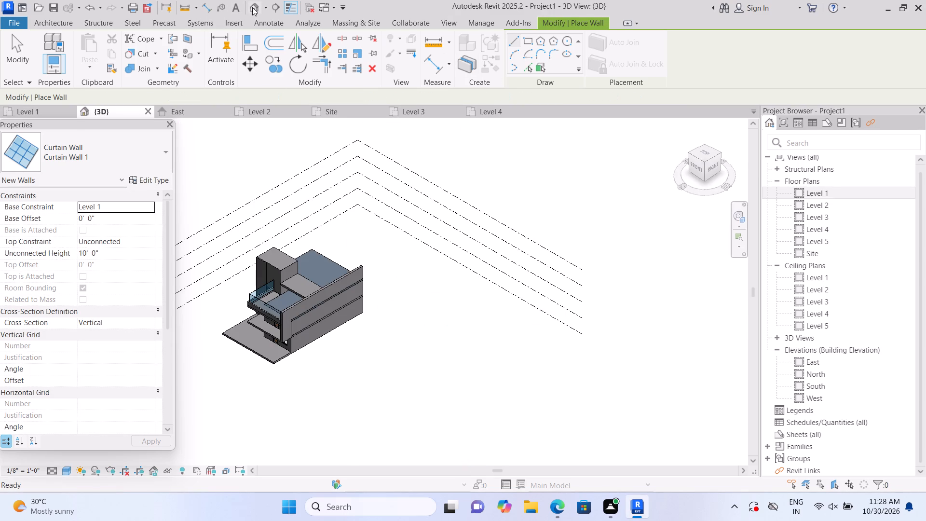
pyautogui.keyDown('shift'); pyautogui.moveTo(225, 397); pyautogui.dragTo(260, 405, button='middle'); pyautogui.keyUp('shift')
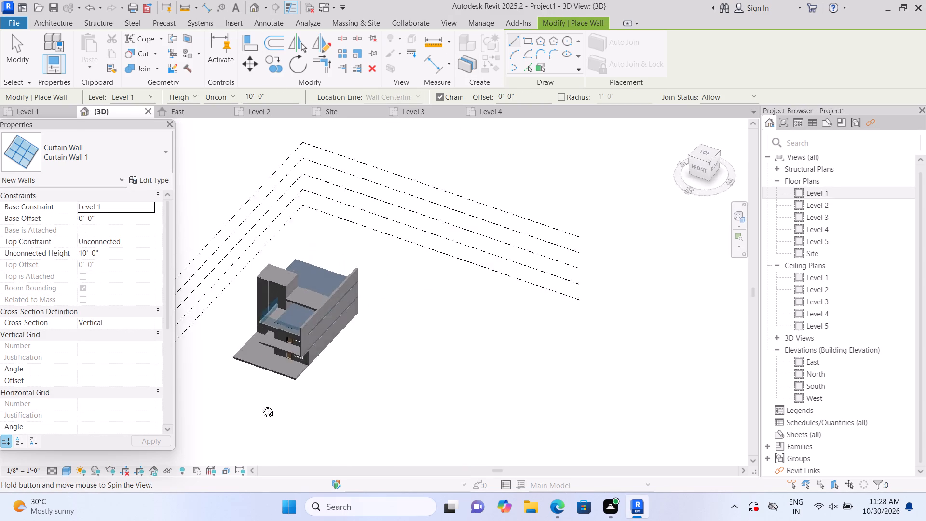
pyautogui.keyDown('shift'); pyautogui.moveTo(260, 405); pyautogui.dragTo(324, 409, button='middle'); pyautogui.keyUp('shift')
pyautogui.scroll(3, 279, 409)
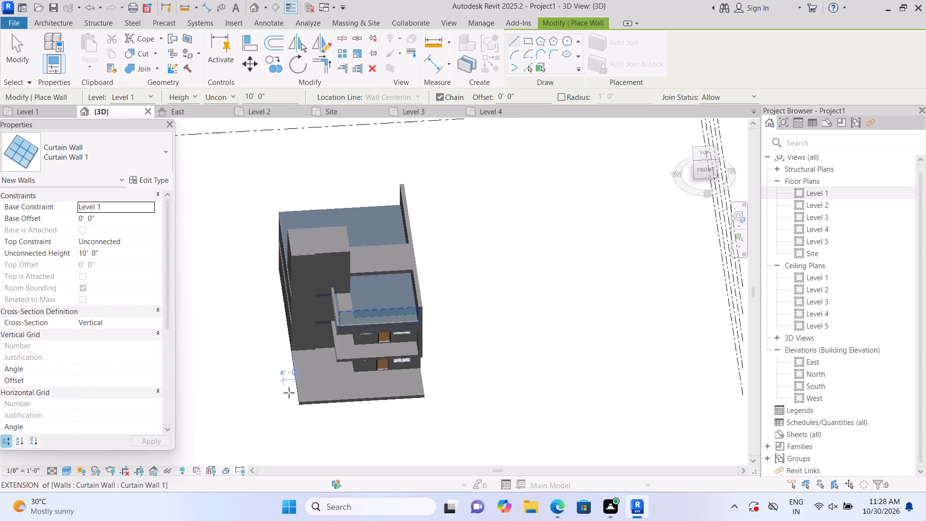
pyautogui.scroll(6, 289, 393)
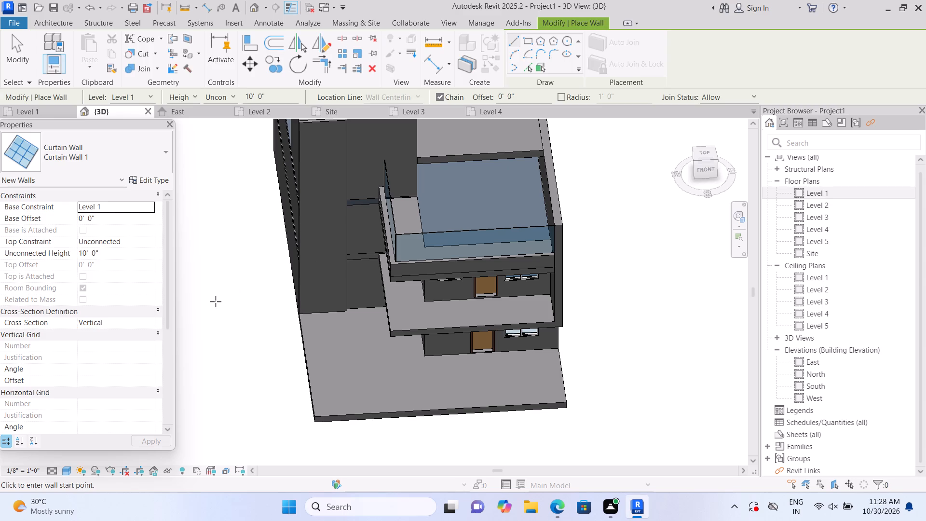
pyautogui.press('Escape')
pyautogui.click(334, 276)
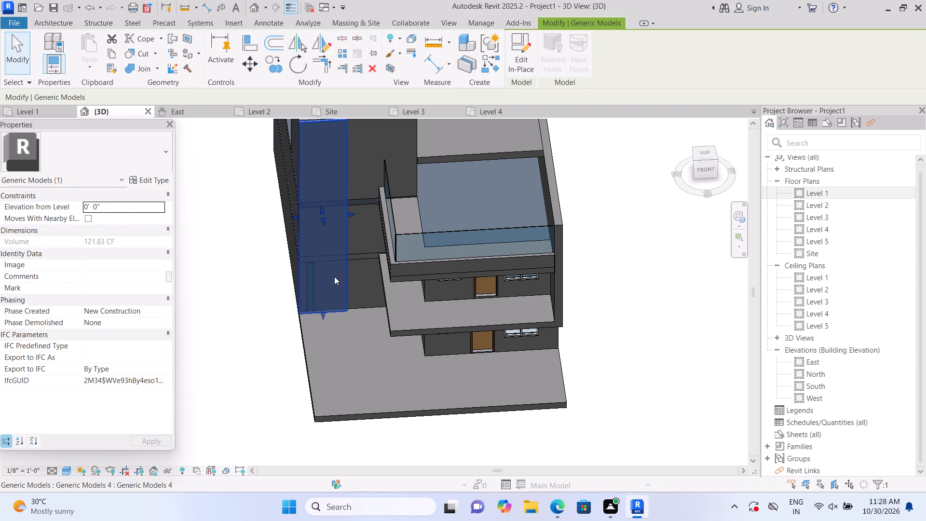
pyautogui.moveTo(309, 287); pyautogui.dragTo(317, 293)
pyautogui.moveTo(317, 293); pyautogui.dragTo(321, 296)
pyautogui.scroll(2, 318, 294)
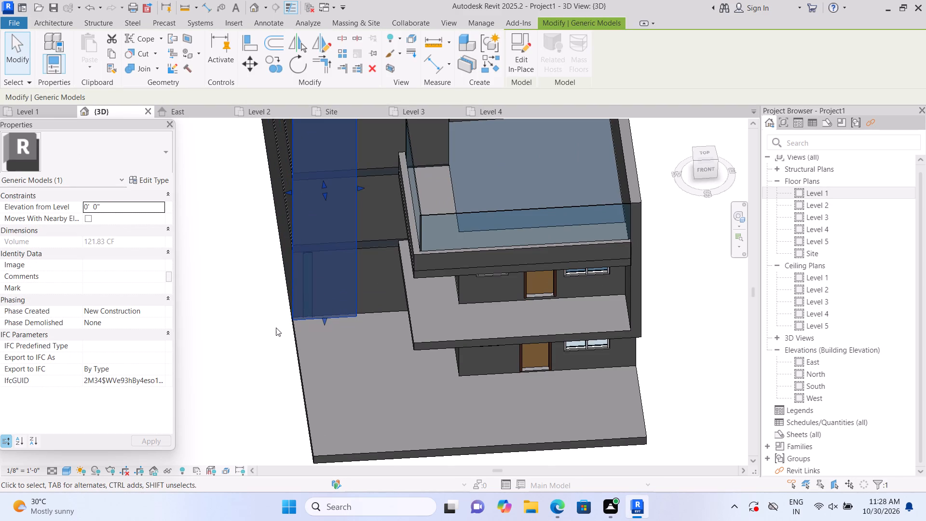
pyautogui.press('Escape')
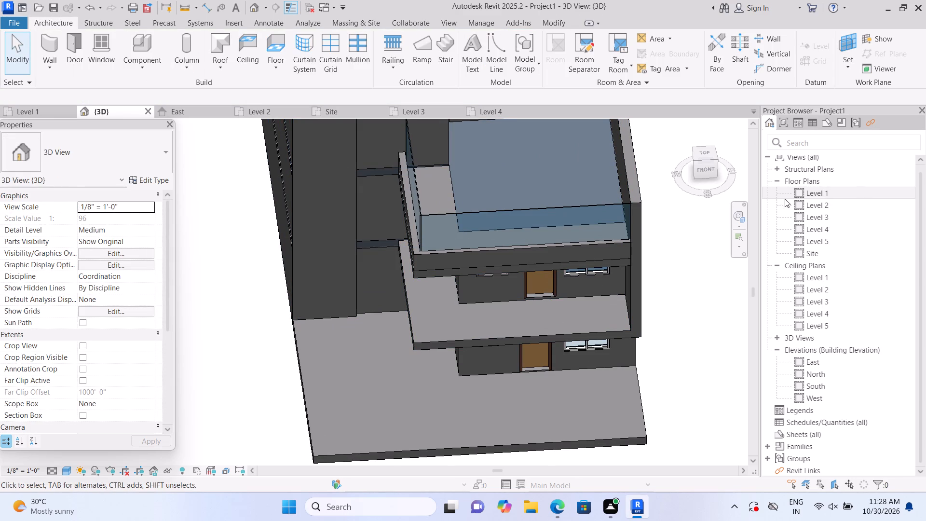
# Delete the 1' curtain wall segment inside the front strip in the Level 1 plan.
pyautogui.doubleClick(799, 192)
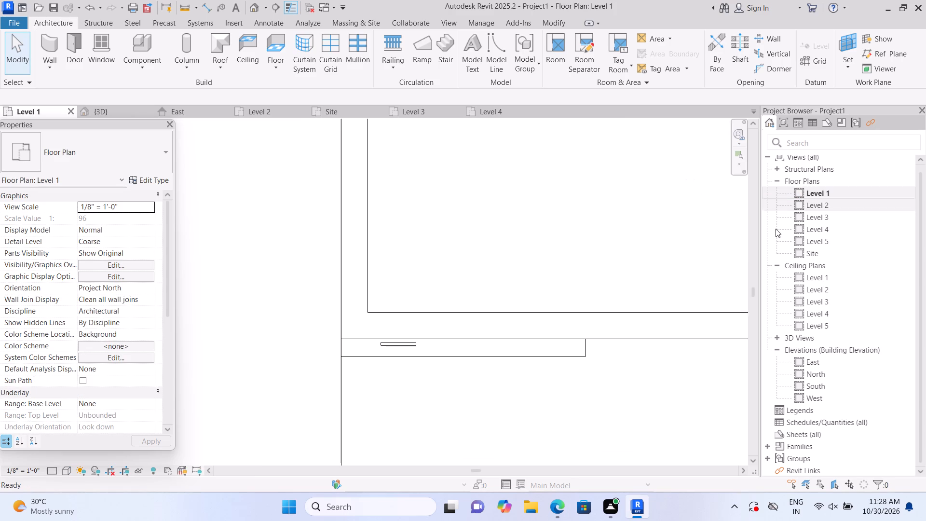
pyautogui.scroll(5, 422, 406)
pyautogui.click(393, 314)
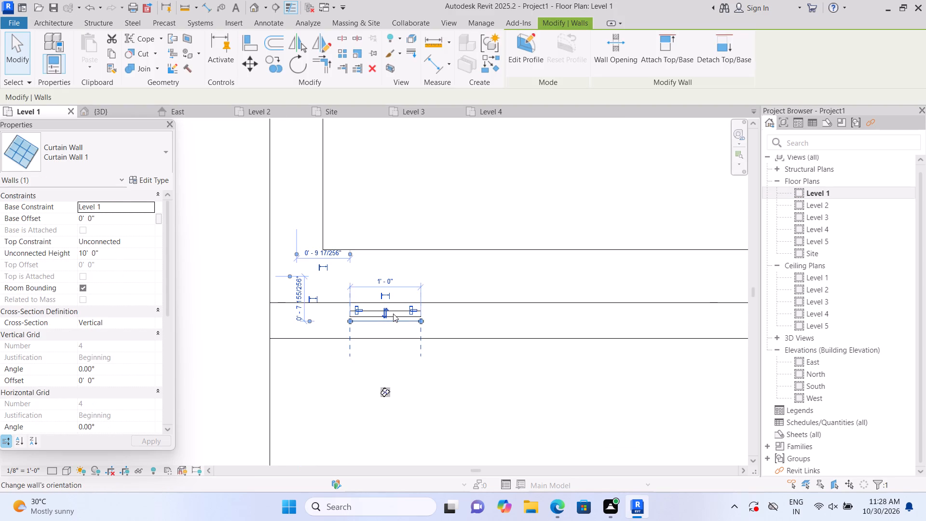
pyautogui.press('Delete')
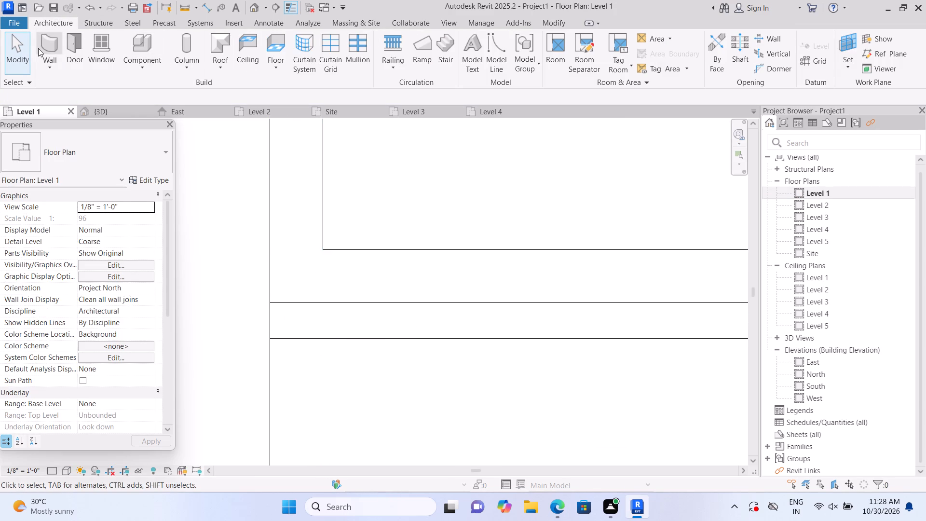
# Draw a 7" long horizontal Curtain Wall 1 segment, 10' high, straddling the strip's outer face near its outer corner in the Level 1 plan.
pyautogui.click(39, 48)
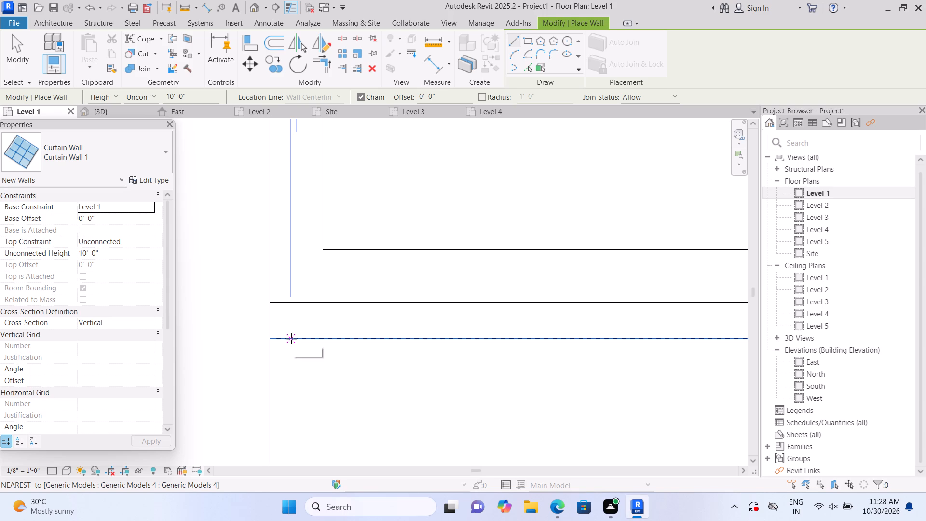
pyautogui.click(291, 339)
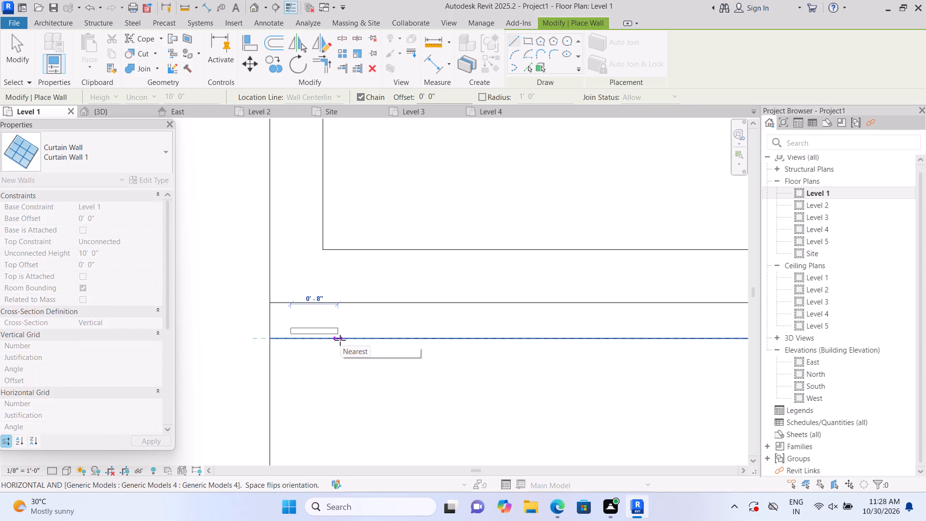
pyautogui.press('Escape')
pyautogui.click(291, 341)
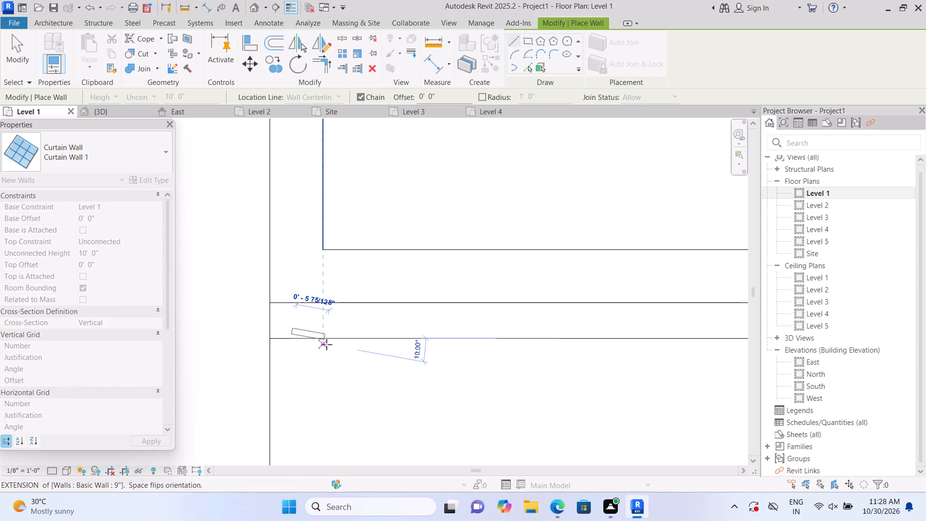
pyautogui.press('Escape')
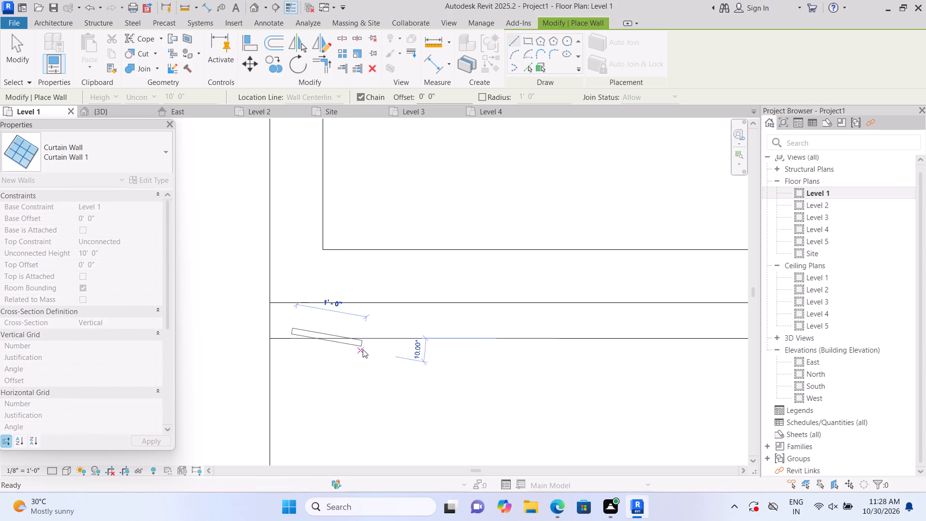
pyautogui.click(301, 357)
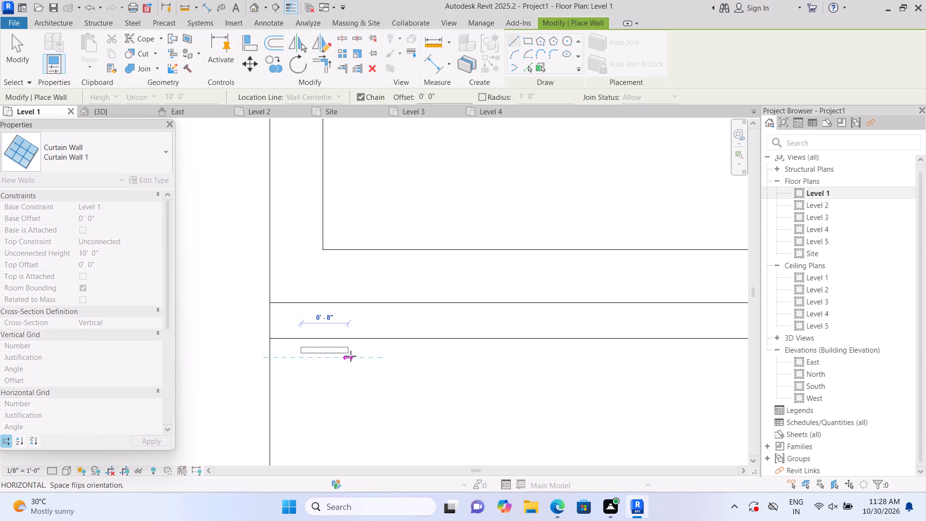
pyautogui.press('Escape')
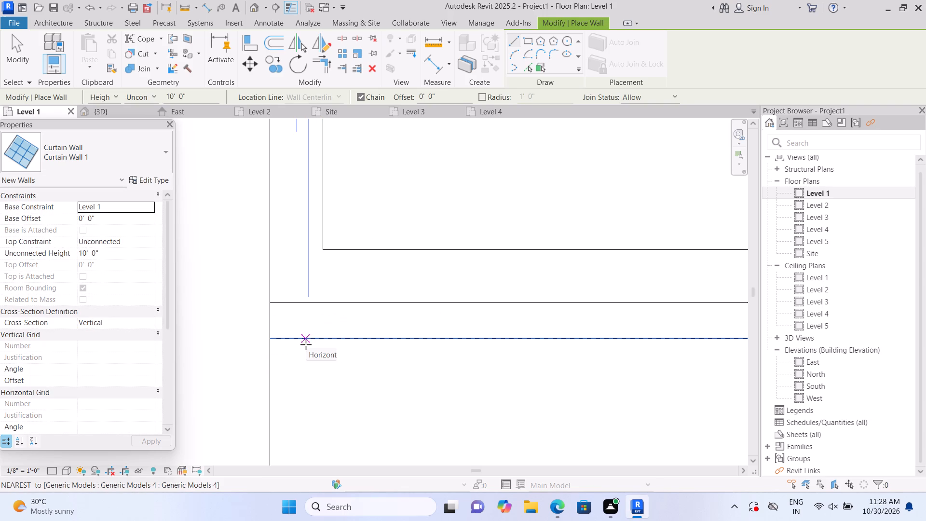
pyautogui.click(306, 344)
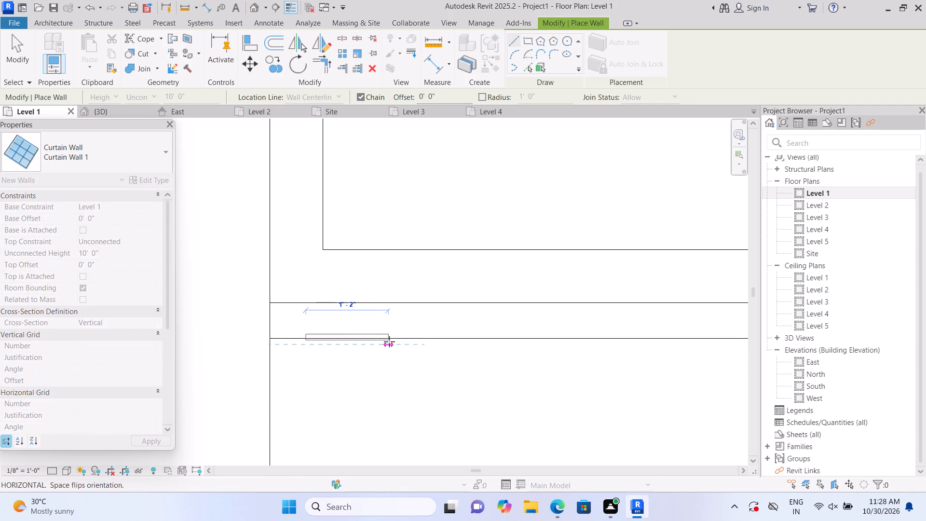
pyautogui.click(348, 342)
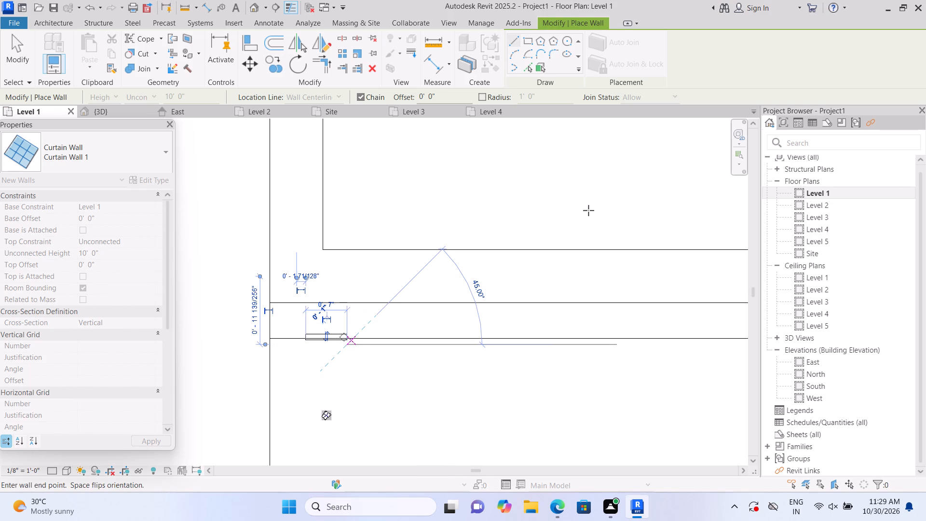
pyautogui.press('Escape')
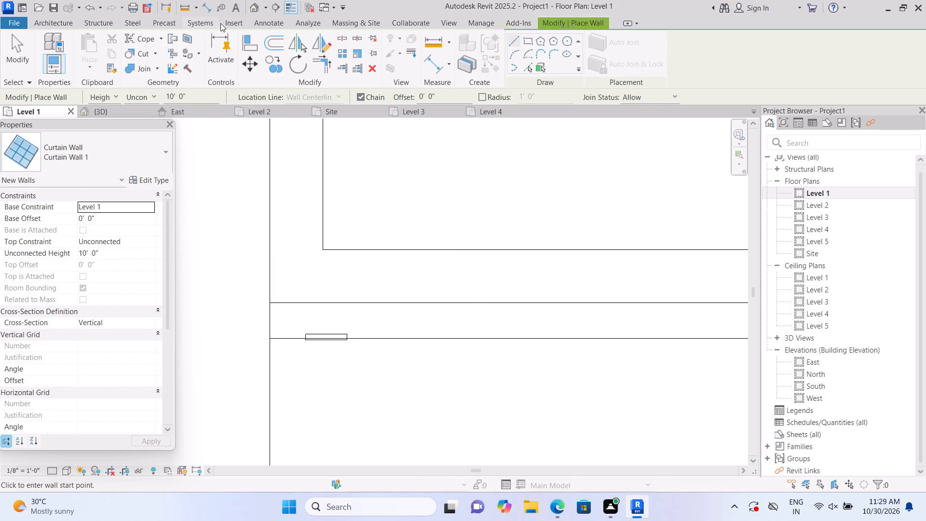
# Examine the new curtain wall segment on the tall strip in 3D and from the front.
pyautogui.click(259, 10)
pyautogui.scroll(2, 283, 268)
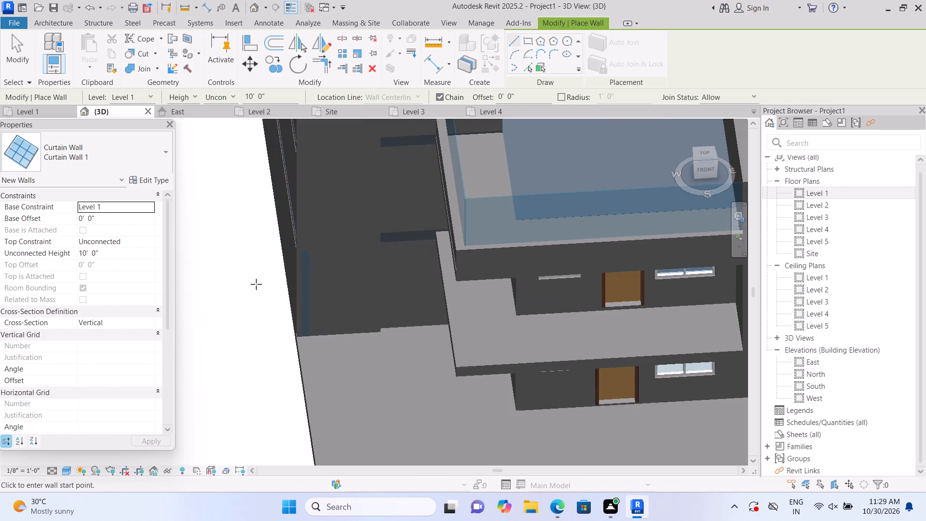
pyautogui.press('Escape')
pyautogui.scroll(-2, 241, 291)
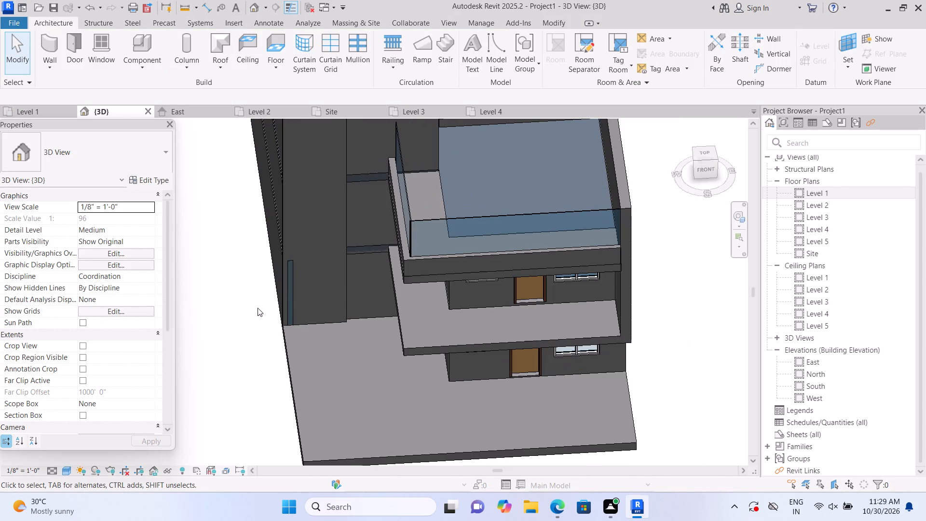
pyautogui.click(291, 293)
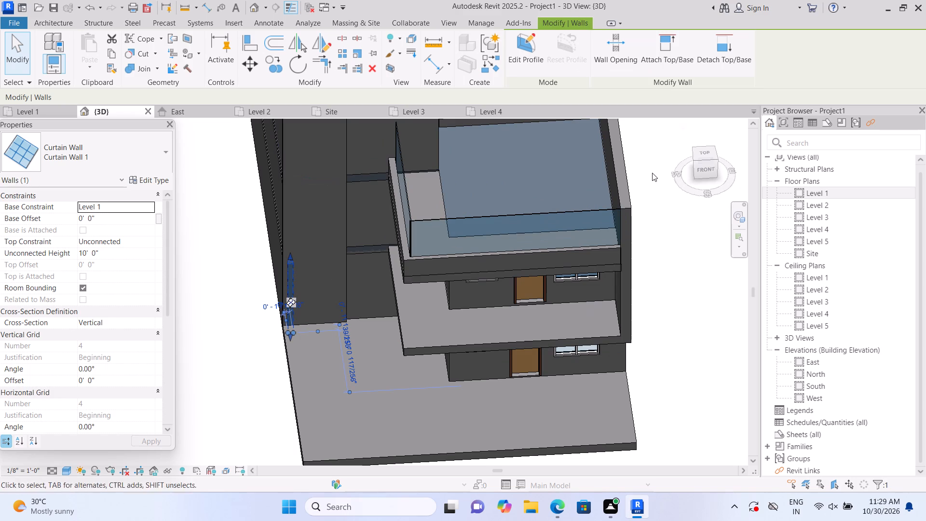
pyautogui.click(711, 170)
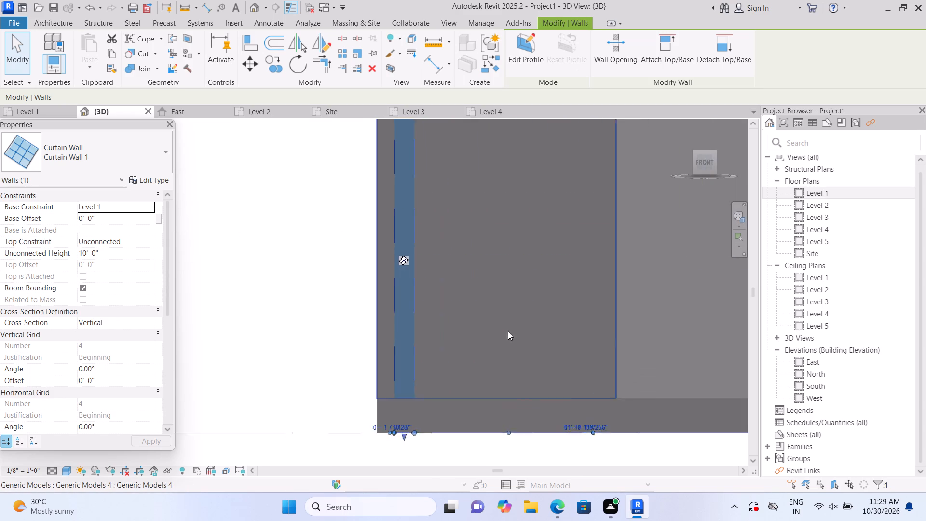
pyautogui.scroll(-6, 451, 336)
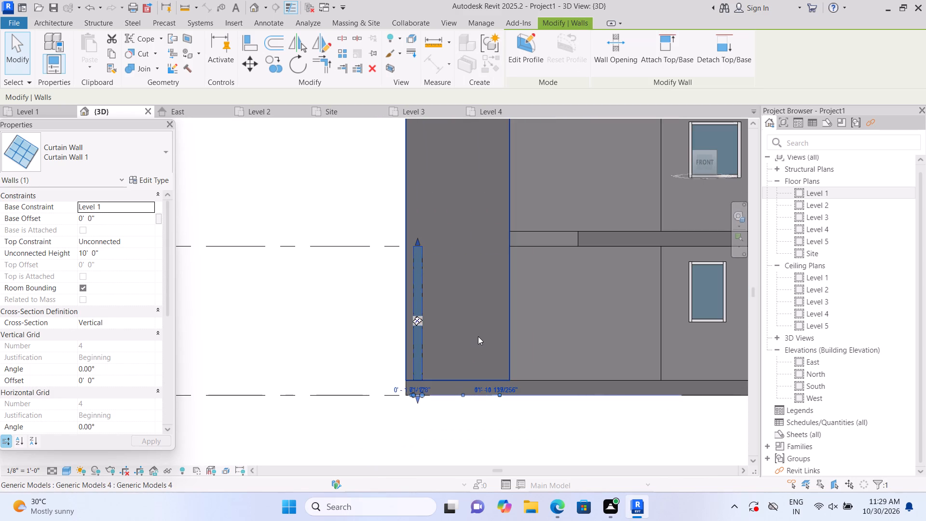
pyautogui.moveTo(463, 358); pyautogui.dragTo(413, 390, button='middle')
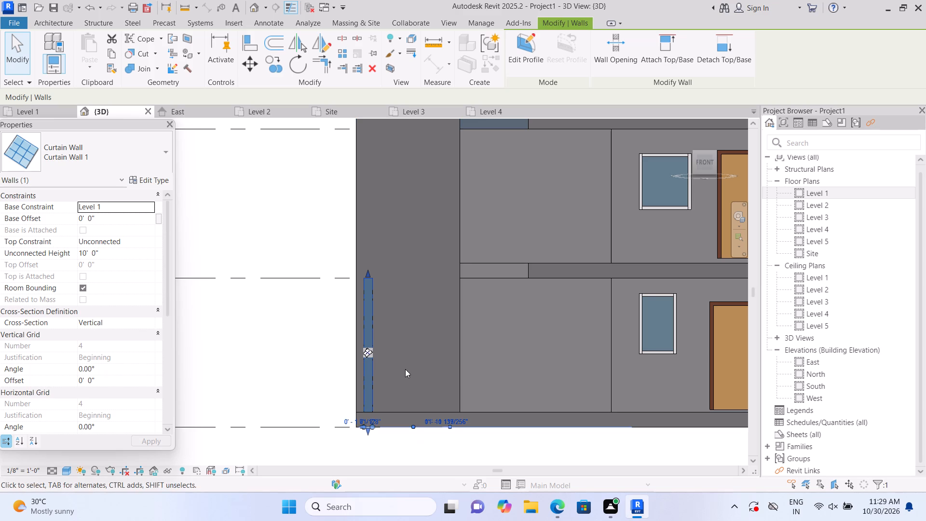
pyautogui.moveTo(405, 369); pyautogui.dragTo(405, 402, button='middle')
pyautogui.scroll(-4, 404, 403)
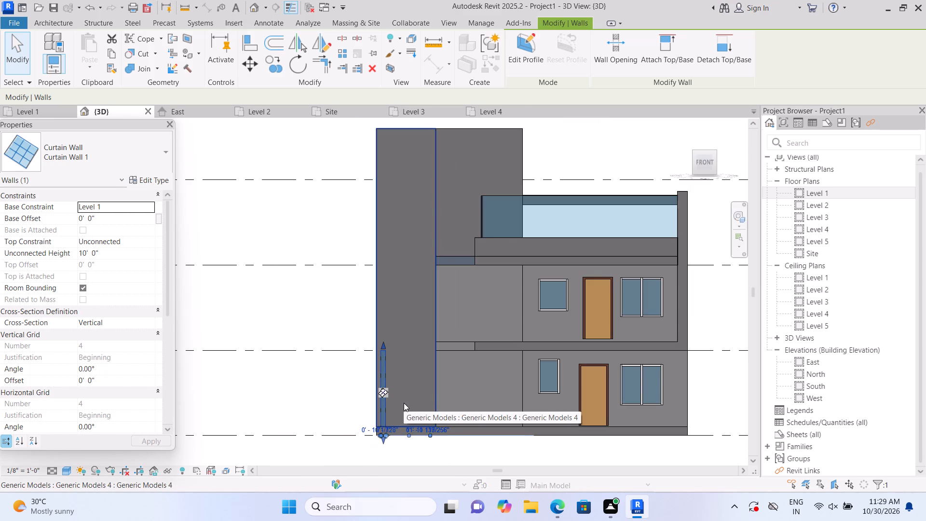
# Review the whole house in 3D and its front facade, checking the curtain wall piece against the strip's full height.
pyautogui.click(683, 121)
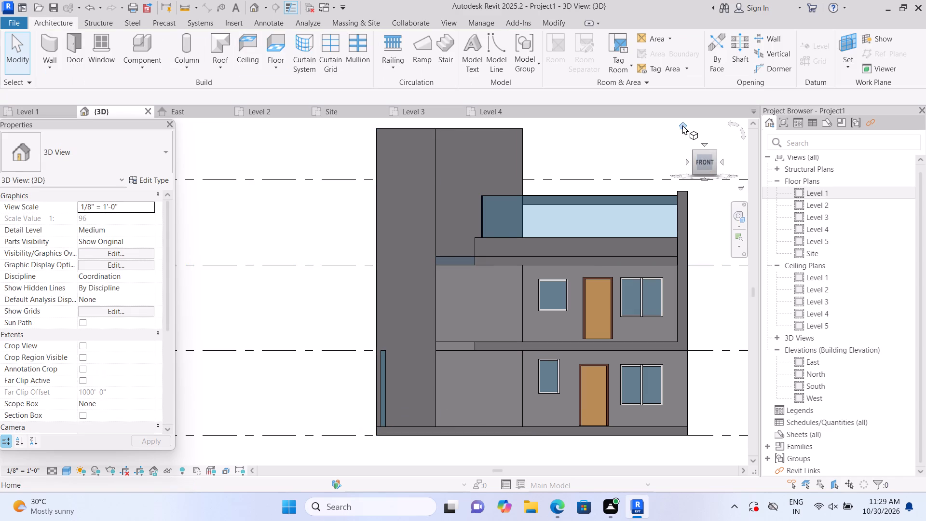
pyautogui.click(682, 126)
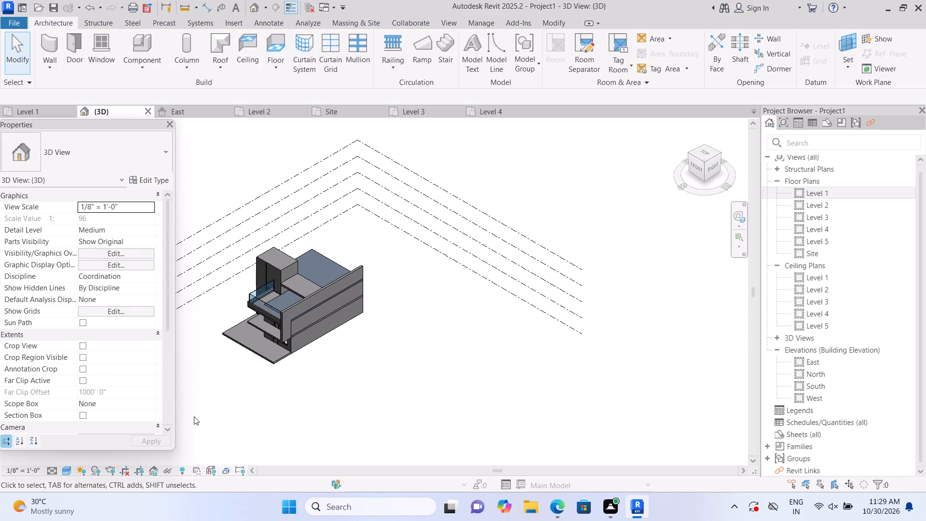
pyautogui.keyDown('shift'); pyautogui.moveTo(194, 419); pyautogui.dragTo(289, 335, button='middle'); pyautogui.keyUp('shift')
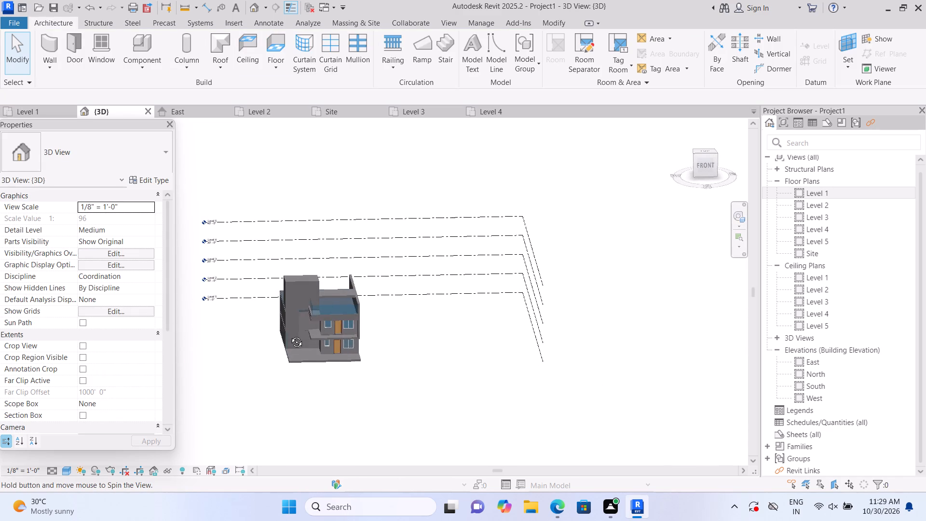
pyautogui.keyDown('shift'); pyautogui.moveTo(289, 335); pyautogui.dragTo(271, 365, button='middle'); pyautogui.keyUp('shift')
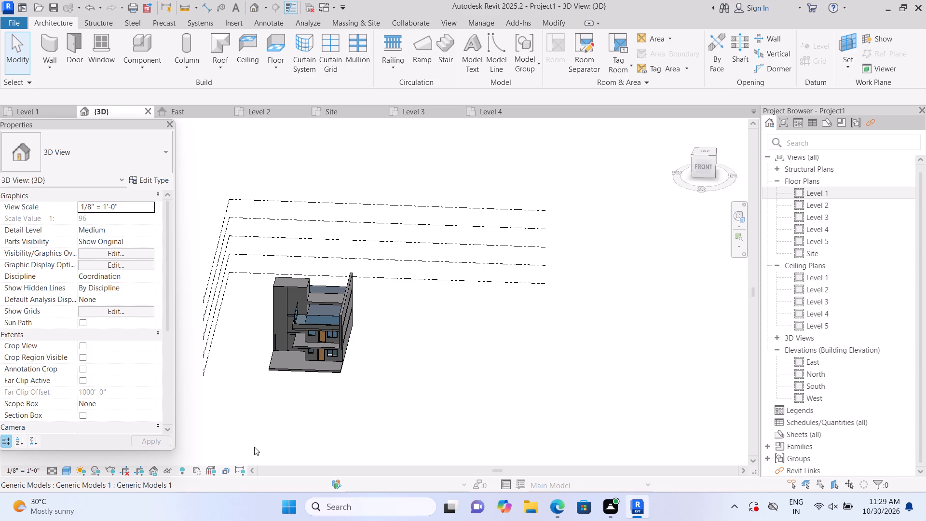
pyautogui.scroll(2, 268, 411)
pyautogui.scroll(1, 281, 352)
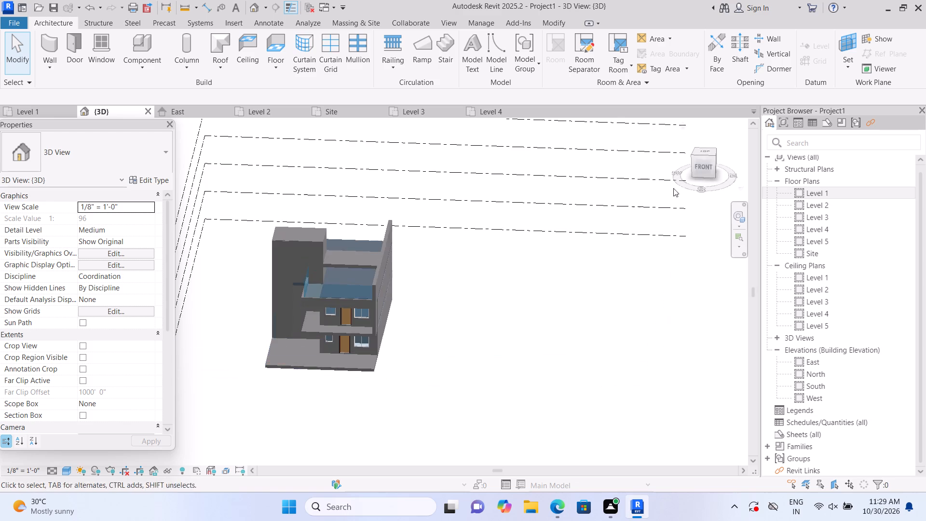
pyautogui.click(707, 167)
pyautogui.scroll(2, 322, 285)
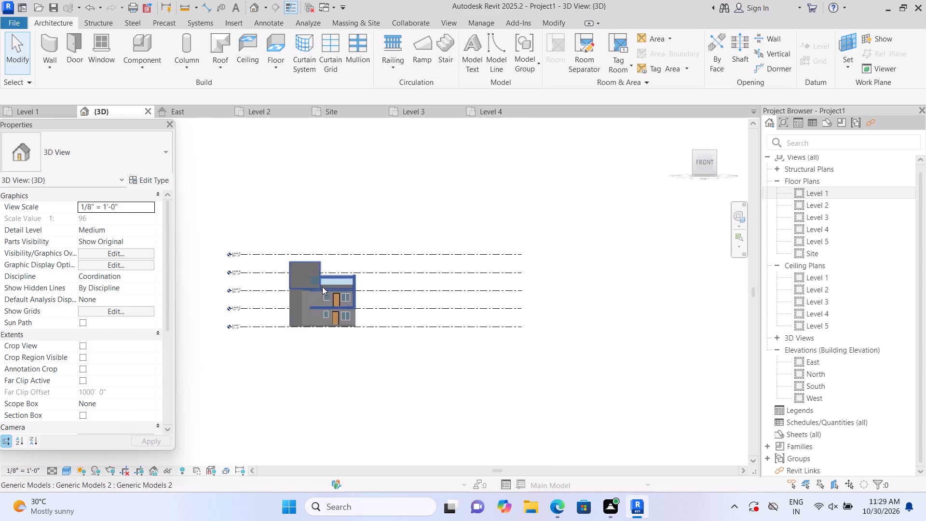
pyautogui.scroll(9, 234, 330)
pyautogui.moveTo(292, 306); pyautogui.dragTo(298, 370, button='middle')
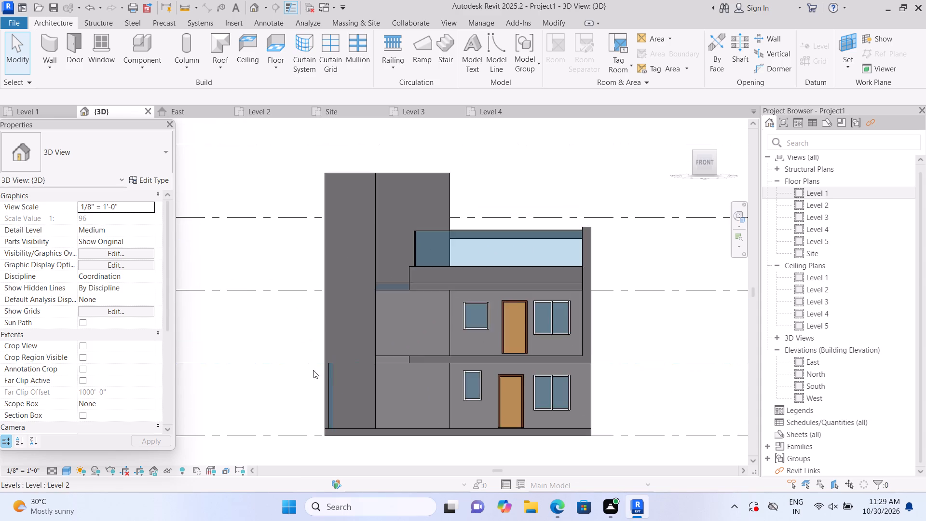
# Widen the narrow front curtain wall piece toward the house and pull its outer edge inward from the tall strip's outer corner.
pyautogui.scroll(2, 334, 382)
pyautogui.click(334, 384)
pyautogui.moveTo(335, 404); pyautogui.dragTo(336, 405)
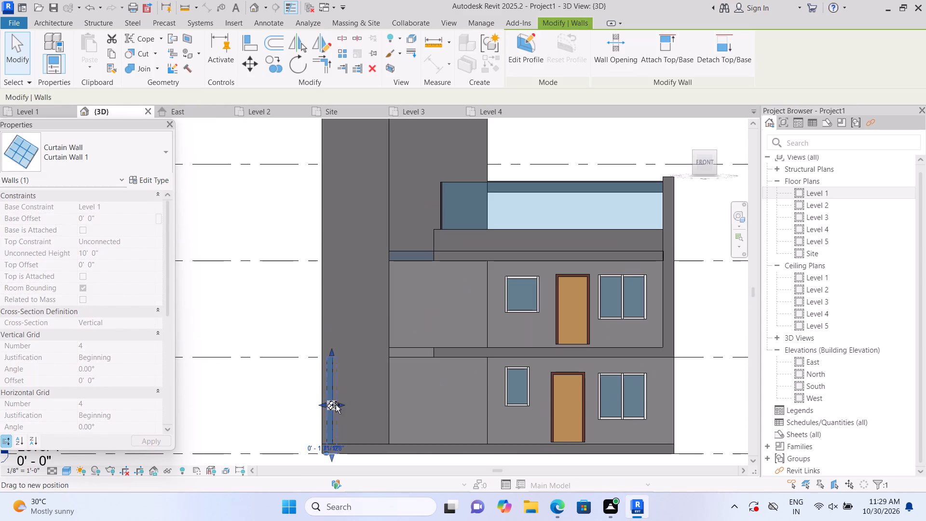
pyautogui.moveTo(336, 405); pyautogui.dragTo(359, 406)
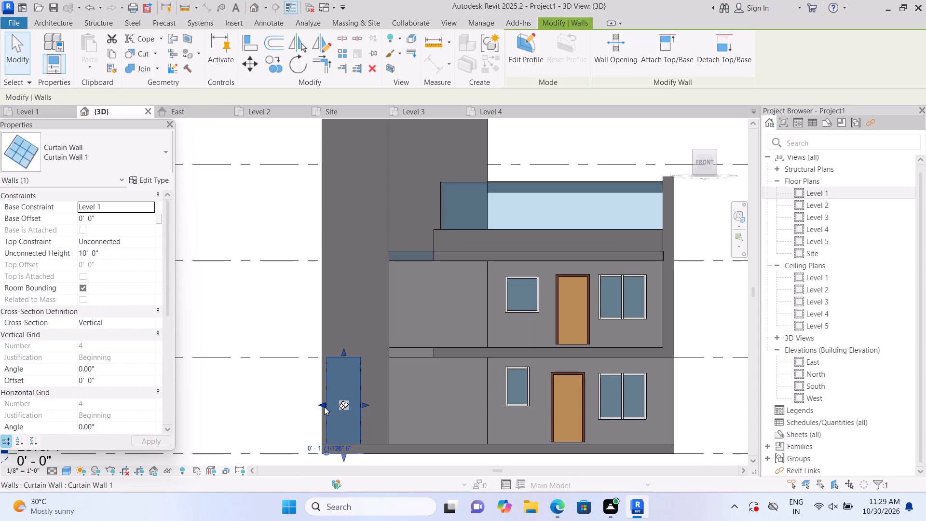
pyautogui.moveTo(324, 404); pyautogui.dragTo(340, 404)
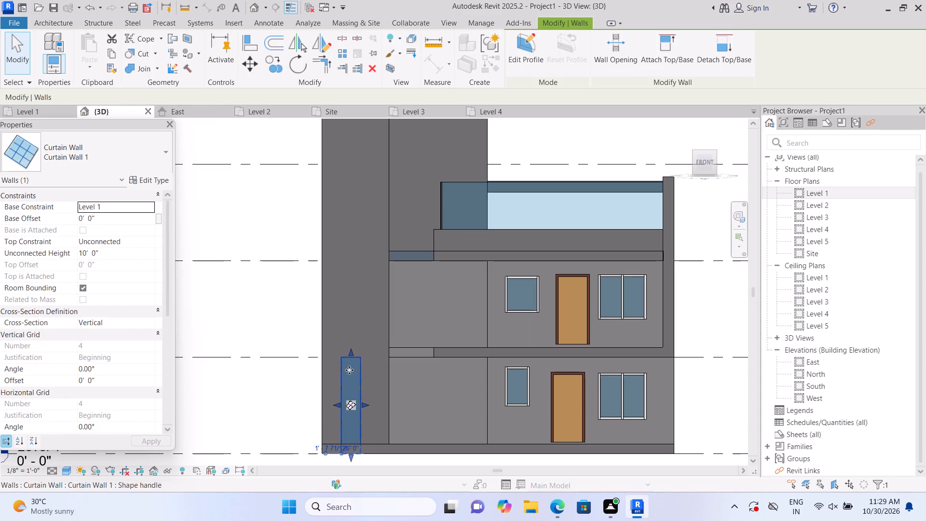
# Stretch the curtain wall piece's top to just below the top of the tall strip, at an unconnected height of about 33' 8".
pyautogui.moveTo(351, 350); pyautogui.dragTo(354, 350)
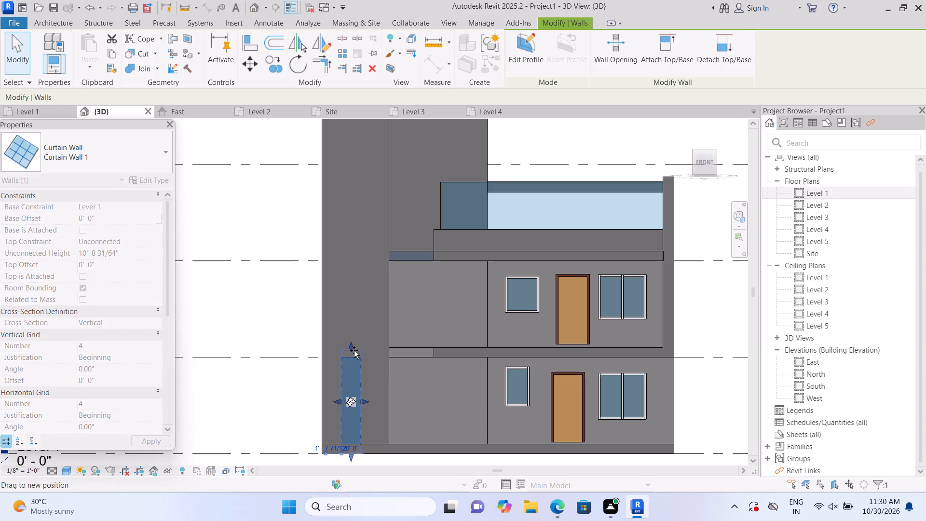
pyautogui.moveTo(354, 350); pyautogui.dragTo(336, 136)
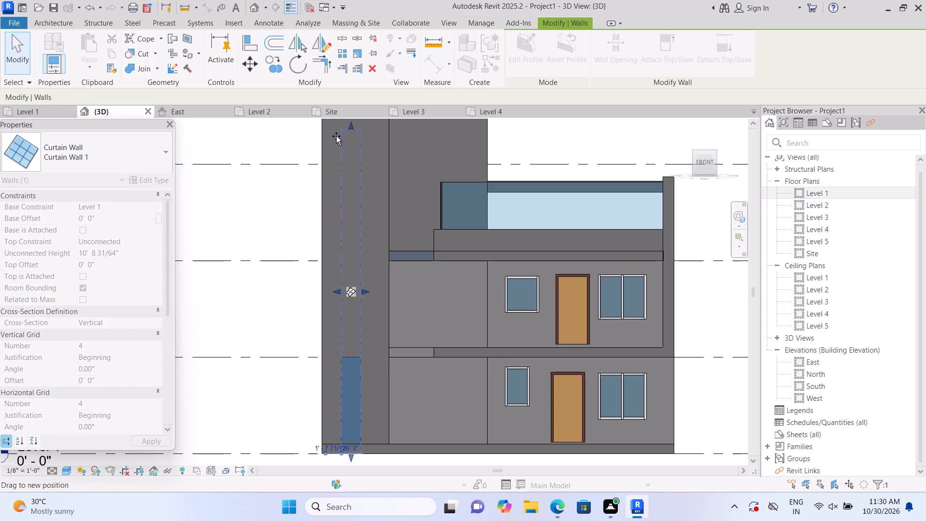
pyautogui.moveTo(336, 136); pyautogui.dragTo(336, 139)
pyautogui.moveTo(283, 205); pyautogui.dragTo(285, 216, button='middle')
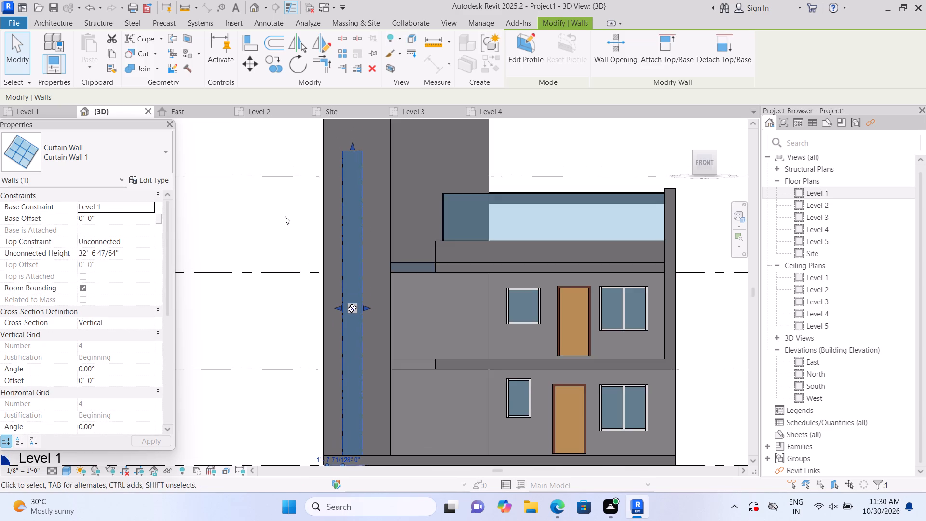
pyautogui.moveTo(284, 230); pyautogui.dragTo(285, 270, button='middle')
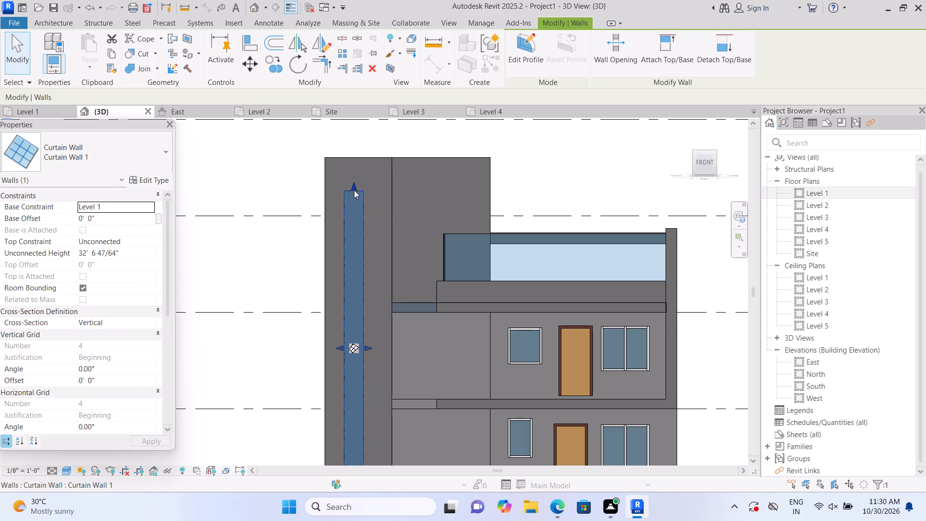
pyautogui.moveTo(353, 185); pyautogui.dragTo(352, 173)
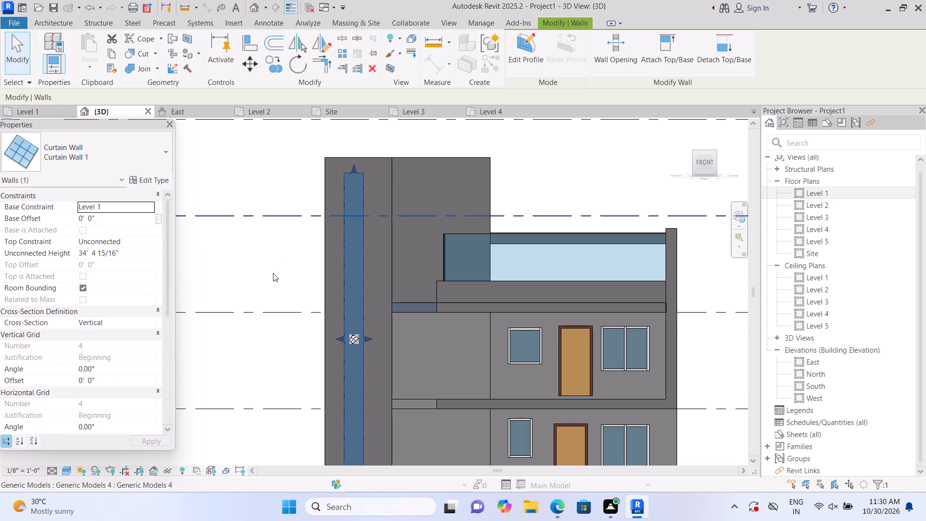
pyautogui.moveTo(353, 167); pyautogui.dragTo(353, 176)
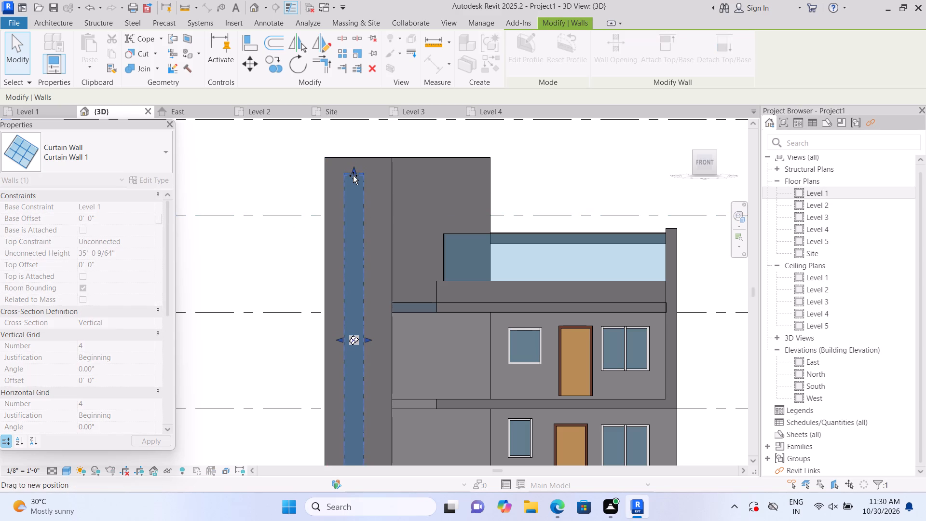
pyautogui.moveTo(353, 176); pyautogui.dragTo(353, 180)
pyautogui.click(275, 258)
# Extend the curtain wall piece's outer edge slightly toward the tall strip's outer corner.
pyautogui.moveTo(275, 274); pyautogui.dragTo(278, 203, button='middle')
pyautogui.click(350, 244)
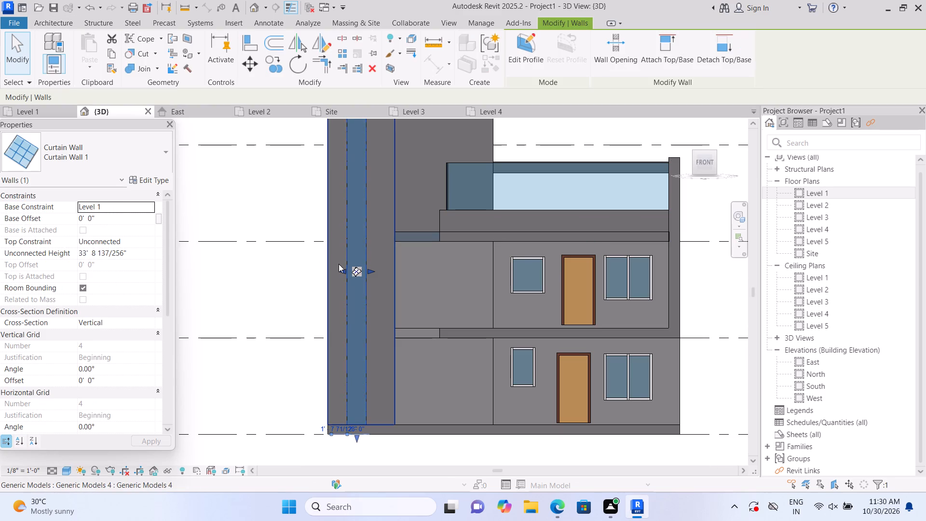
pyautogui.click(343, 268)
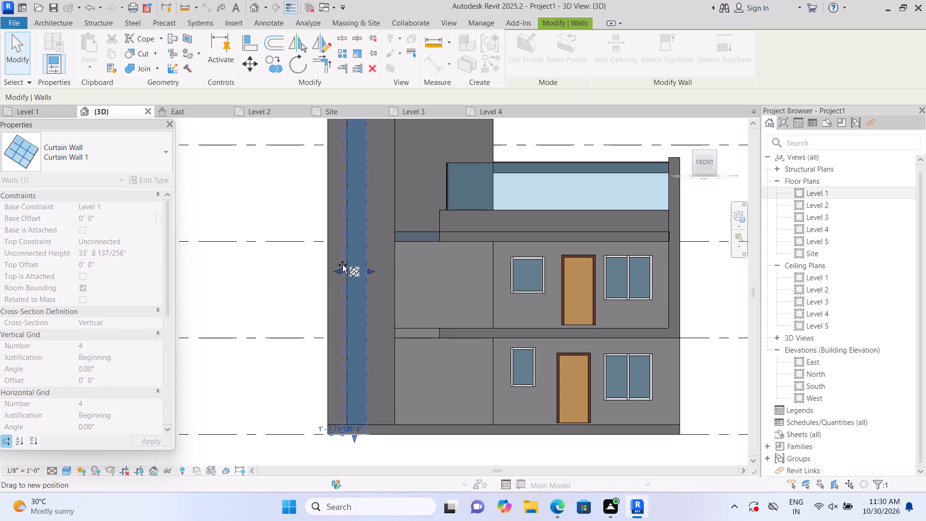
pyautogui.click(292, 285)
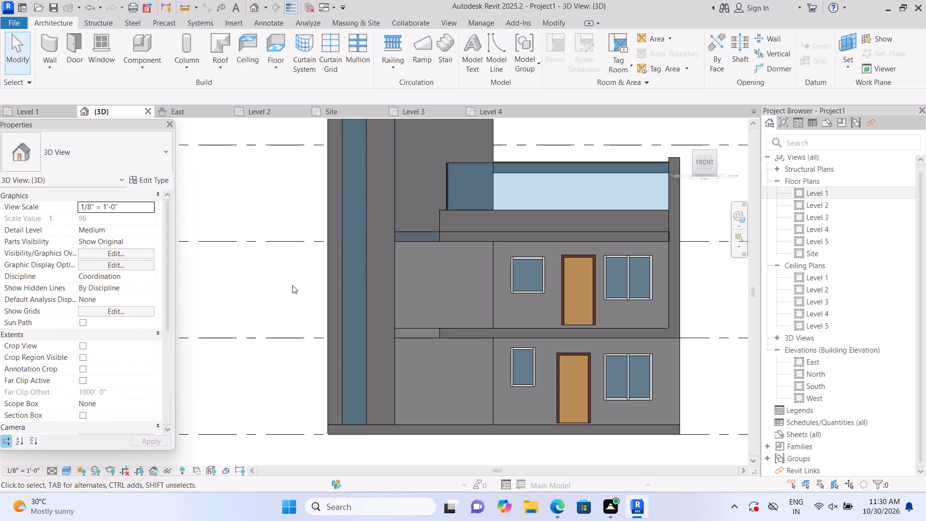
# Raise the curtain wall piece's bottom to just above Level 2, at a base offset of about 11' 6".
pyautogui.click(361, 307)
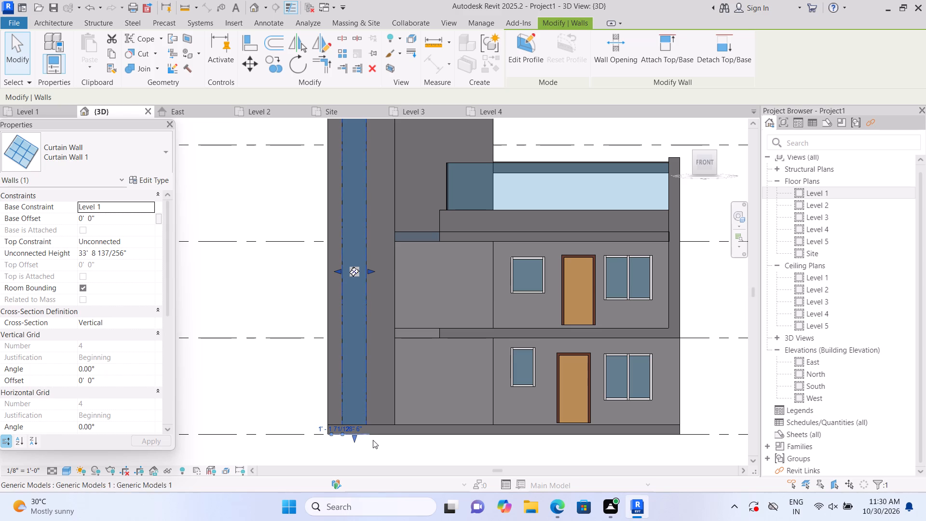
pyautogui.moveTo(355, 438); pyautogui.dragTo(358, 414)
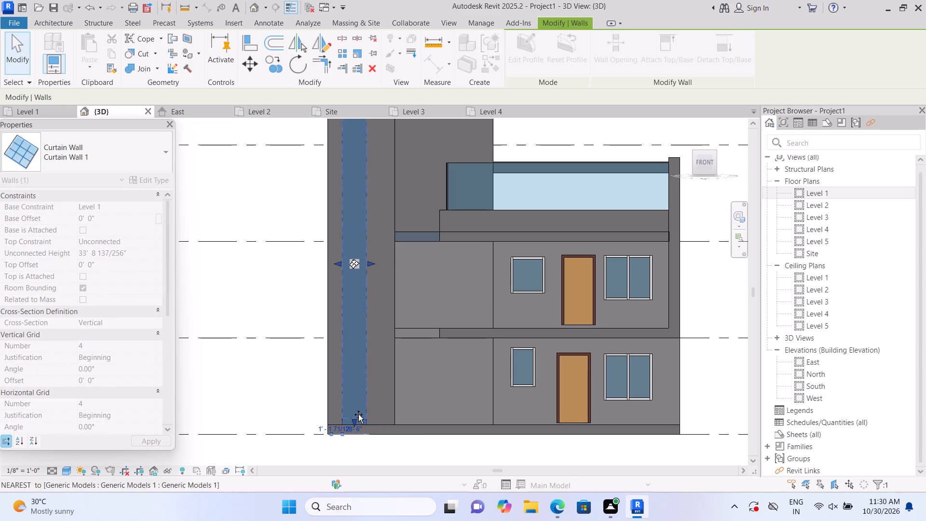
pyautogui.moveTo(358, 414); pyautogui.dragTo(358, 375)
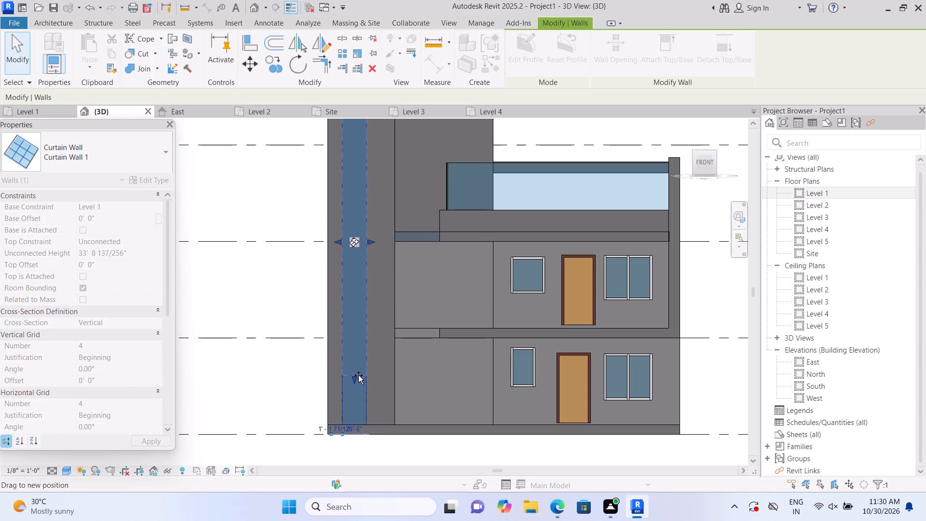
pyautogui.moveTo(358, 375); pyautogui.dragTo(357, 335)
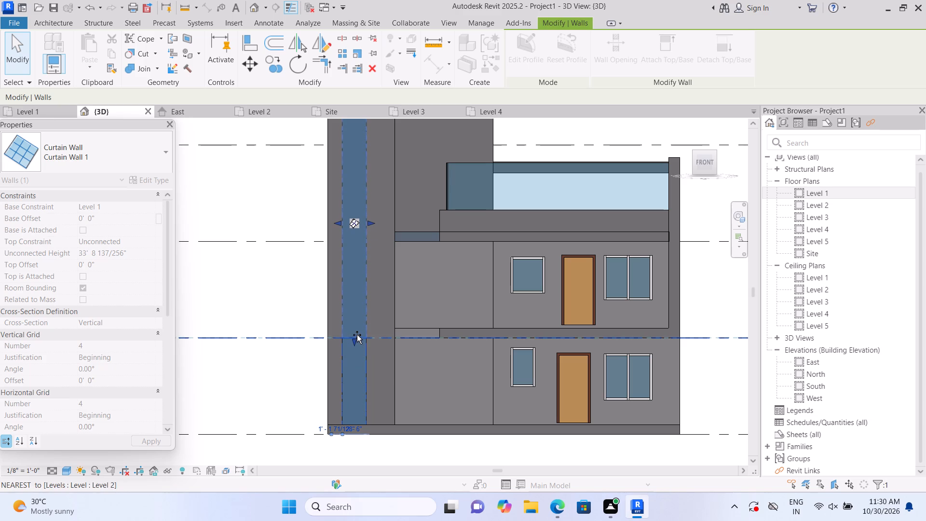
pyautogui.moveTo(357, 335); pyautogui.dragTo(357, 323)
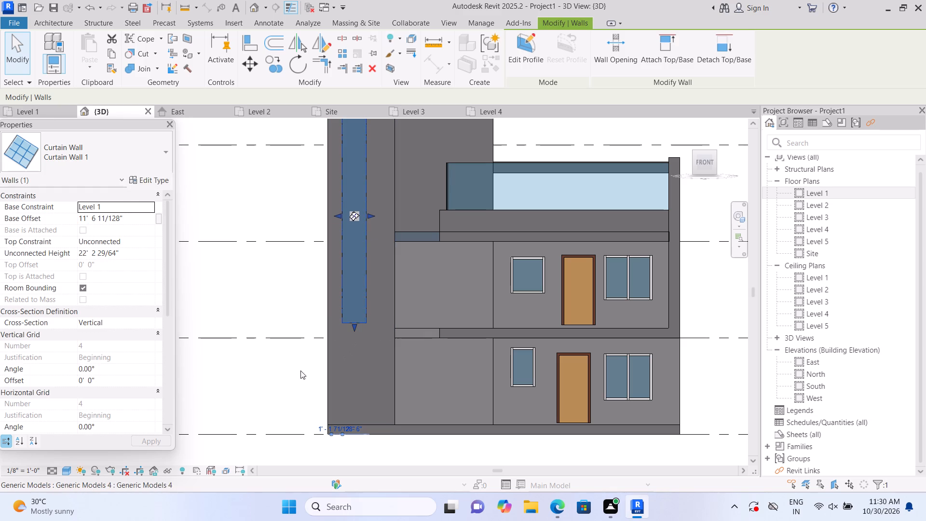
pyautogui.click(290, 370)
# Examine the resized curtain wall piece on the tall front strip in 3D from several angles.
pyautogui.scroll(-4, 289, 372)
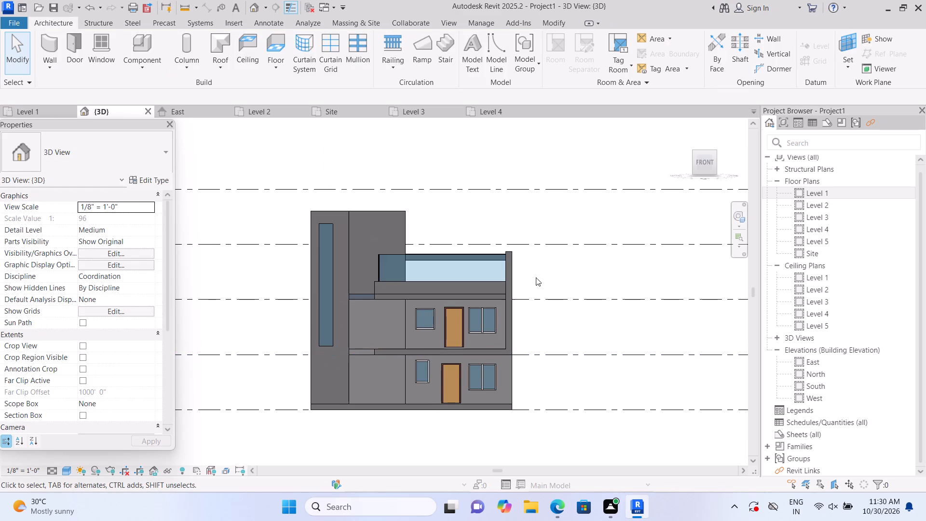
pyautogui.click(685, 126)
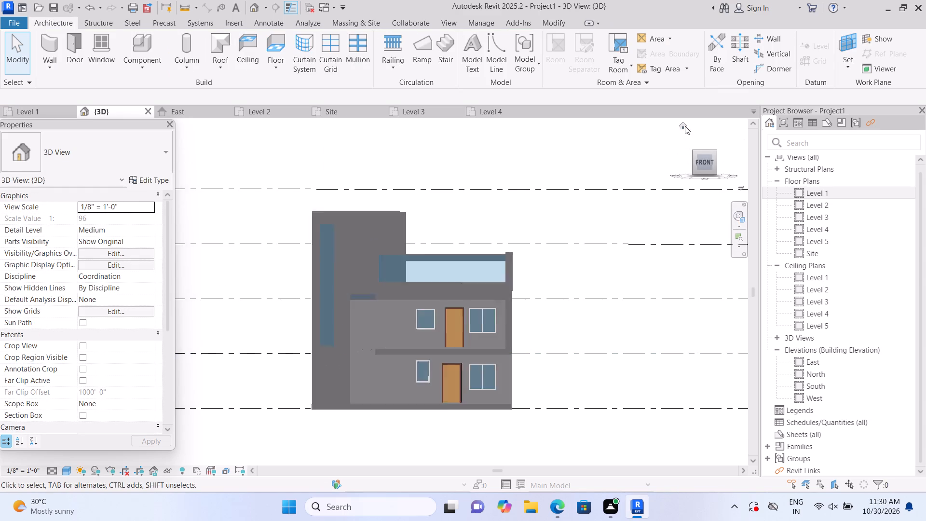
pyautogui.scroll(4, 234, 343)
pyautogui.scroll(1, 216, 281)
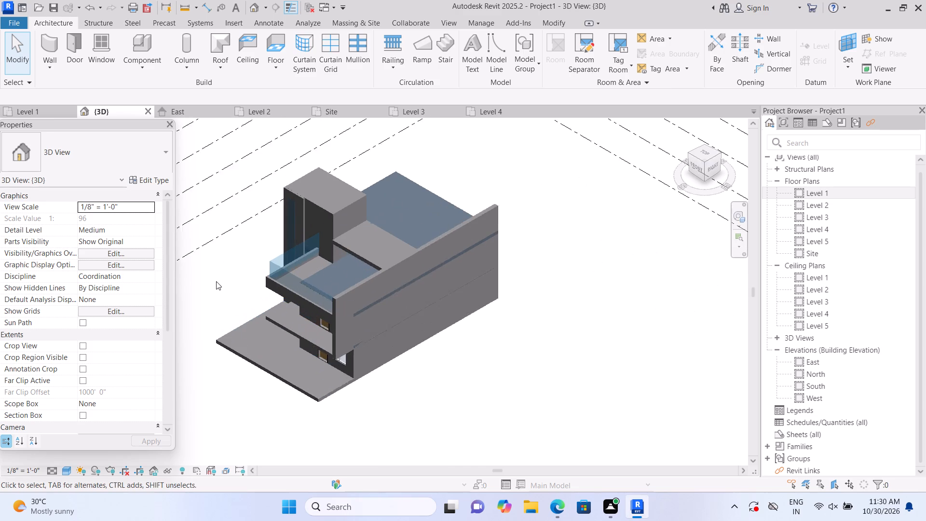
pyautogui.scroll(2, 216, 281)
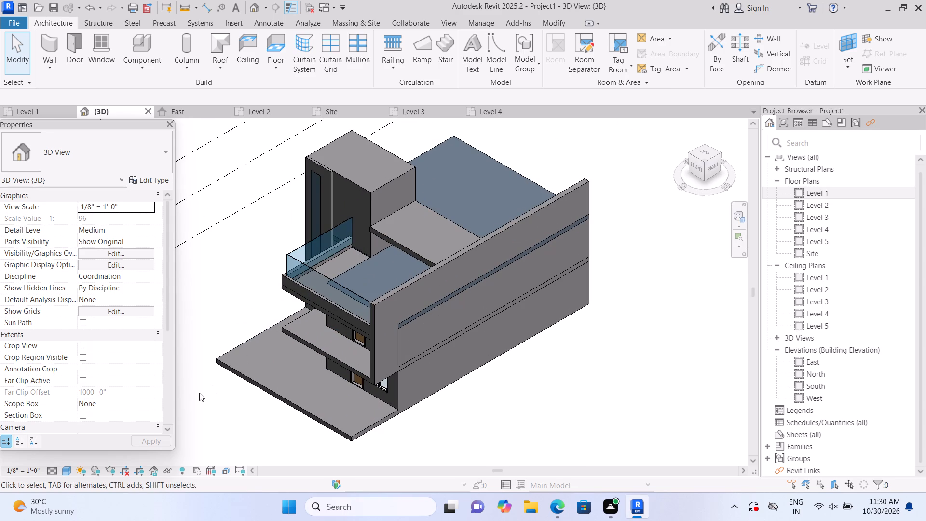
pyautogui.keyDown('shift'); pyautogui.moveTo(195, 394); pyautogui.dragTo(272, 468, button='middle'); pyautogui.keyUp('shift')
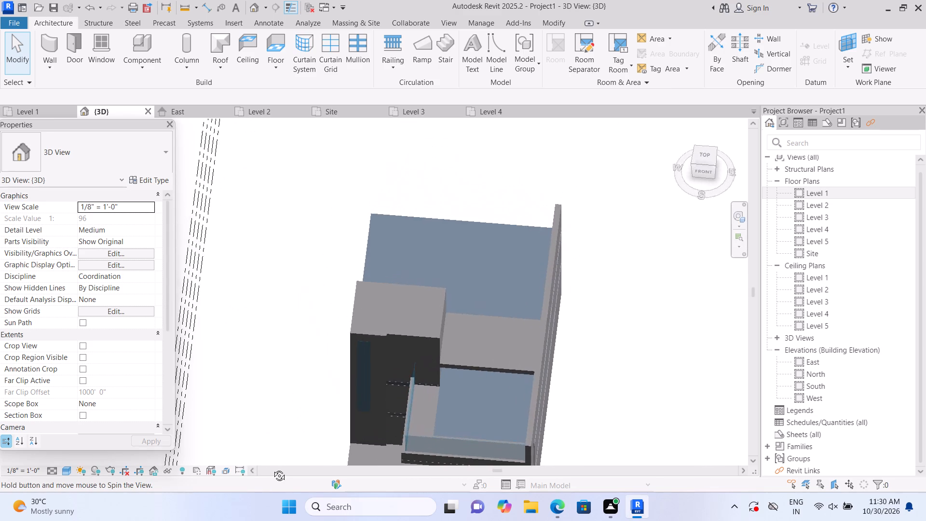
pyautogui.keyDown('shift'); pyautogui.moveTo(272, 468); pyautogui.dragTo(203, 354, button='middle'); pyautogui.keyUp('shift')
pyautogui.keyDown('shift'); pyautogui.moveTo(206, 357); pyautogui.dragTo(245, 392, button='middle'); pyautogui.keyUp('shift')
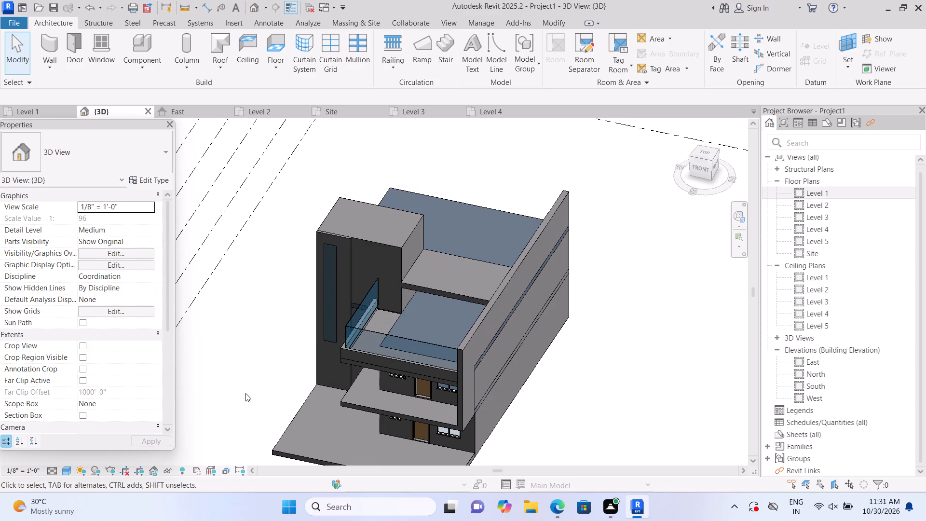
pyautogui.scroll(1, 245, 393)
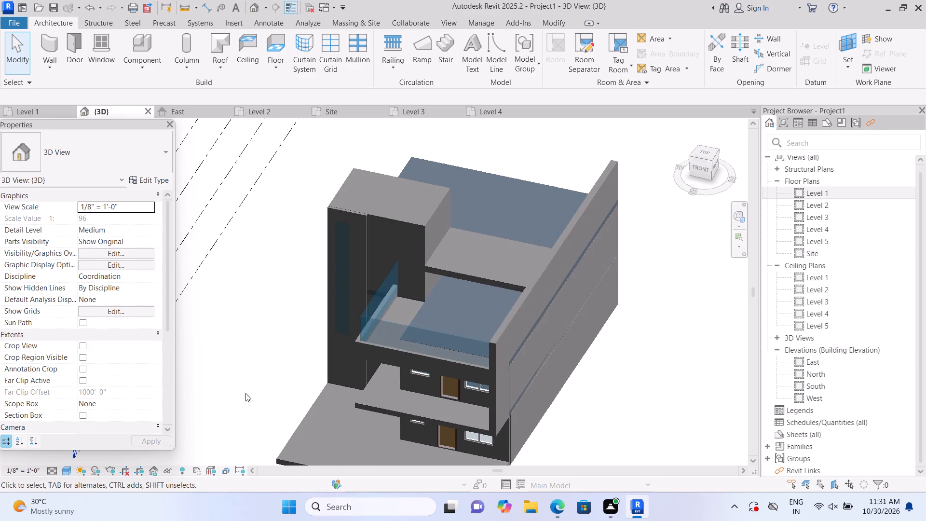
pyautogui.scroll(1, 259, 384)
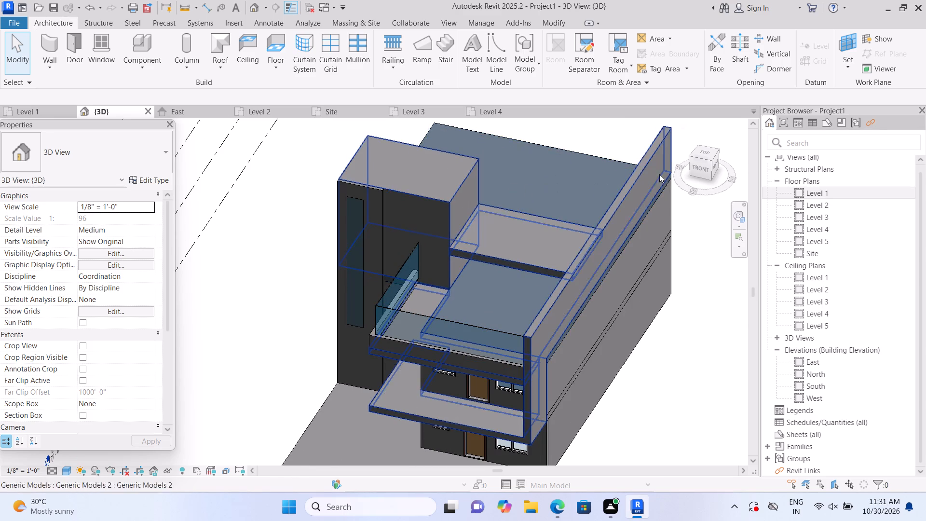
# Narrow the tall front strip from the front by moving its inner edge toward the curtain wall piece.
pyautogui.click(707, 167)
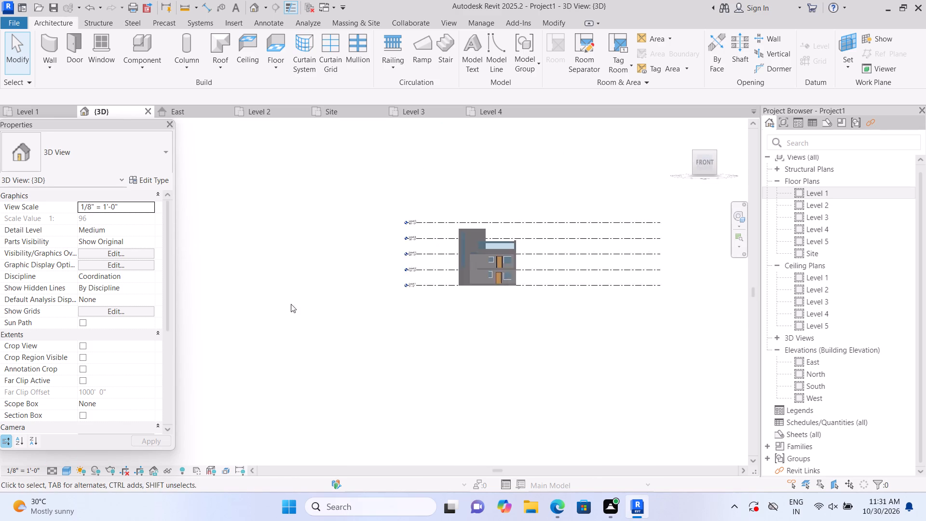
pyautogui.scroll(9, 251, 331)
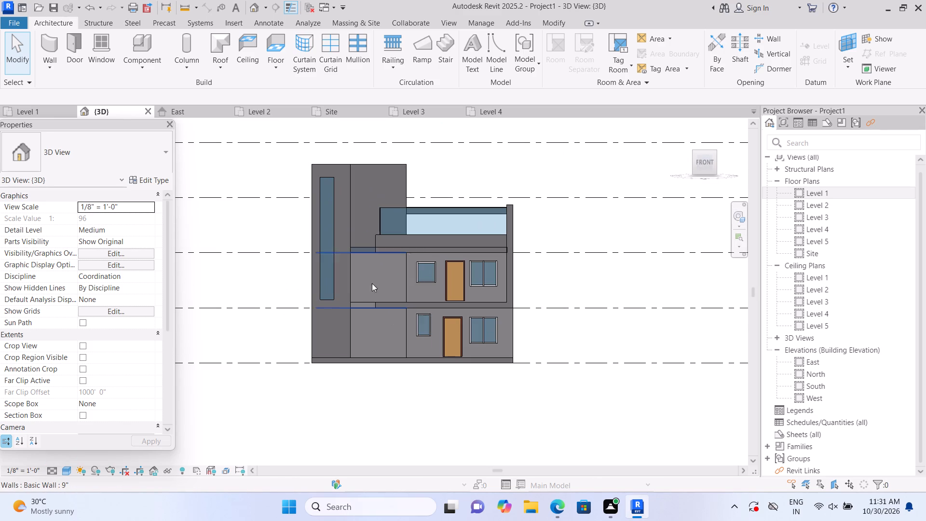
pyautogui.click(343, 292)
pyautogui.scroll(4, 356, 265)
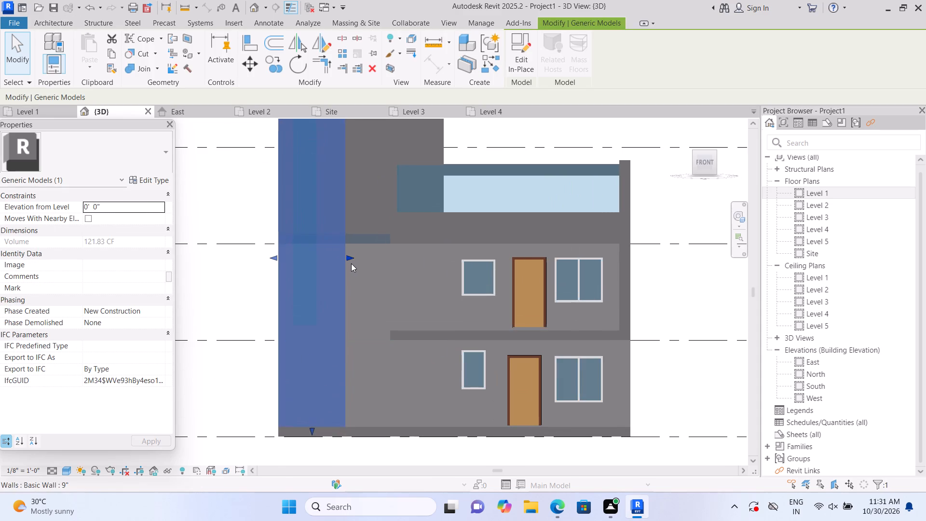
pyautogui.moveTo(349, 257); pyautogui.dragTo(327, 260)
pyautogui.click(213, 405)
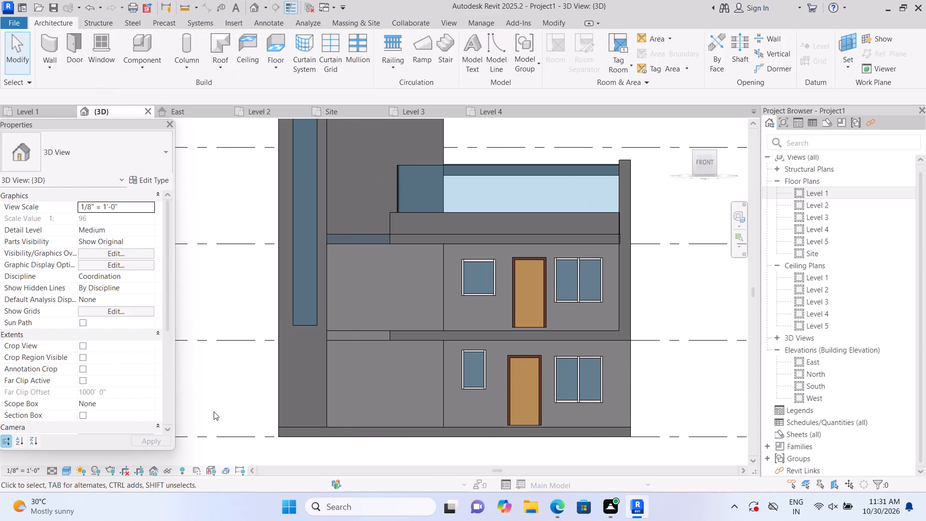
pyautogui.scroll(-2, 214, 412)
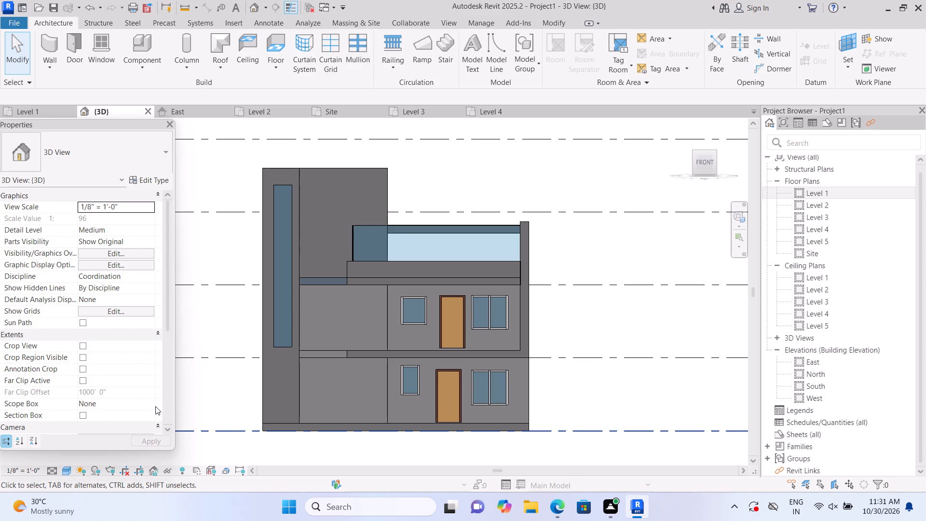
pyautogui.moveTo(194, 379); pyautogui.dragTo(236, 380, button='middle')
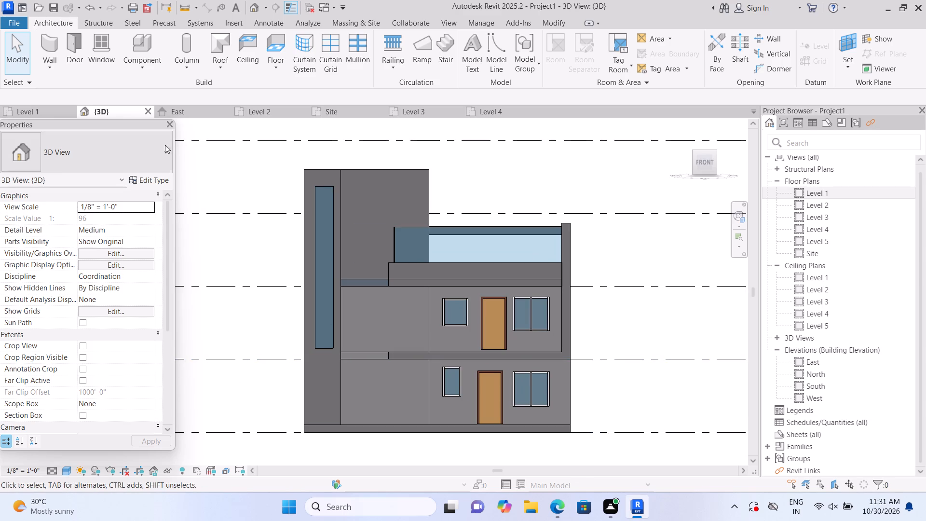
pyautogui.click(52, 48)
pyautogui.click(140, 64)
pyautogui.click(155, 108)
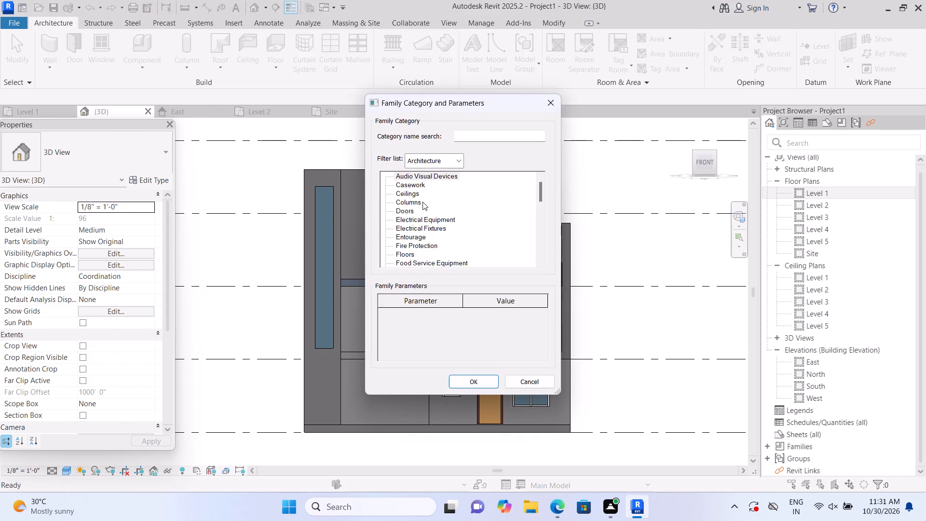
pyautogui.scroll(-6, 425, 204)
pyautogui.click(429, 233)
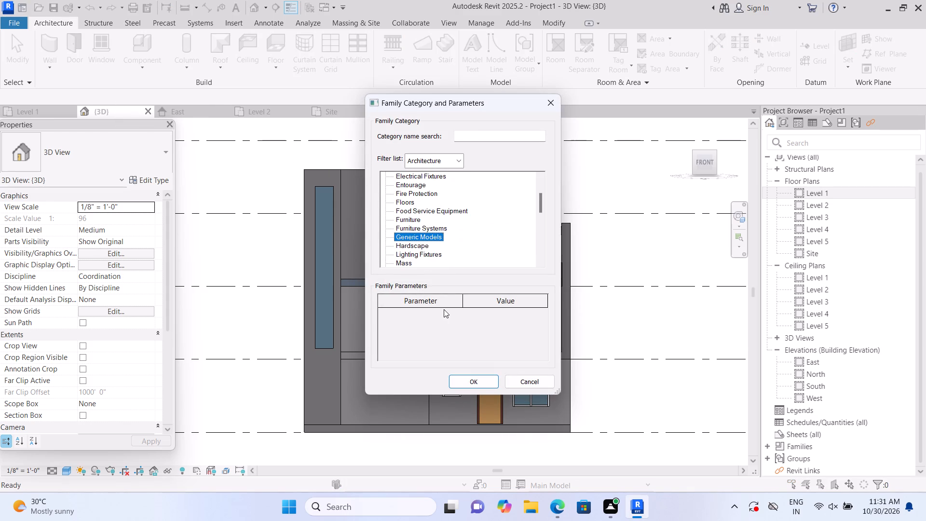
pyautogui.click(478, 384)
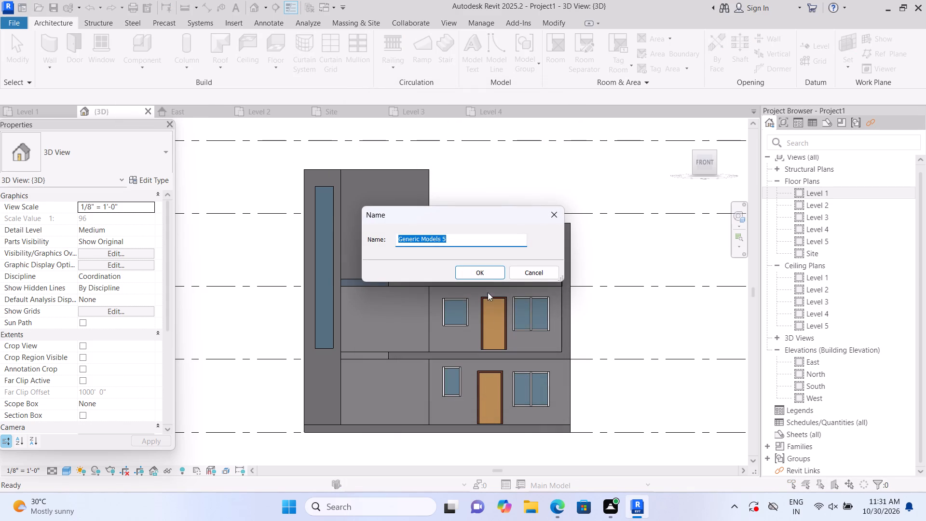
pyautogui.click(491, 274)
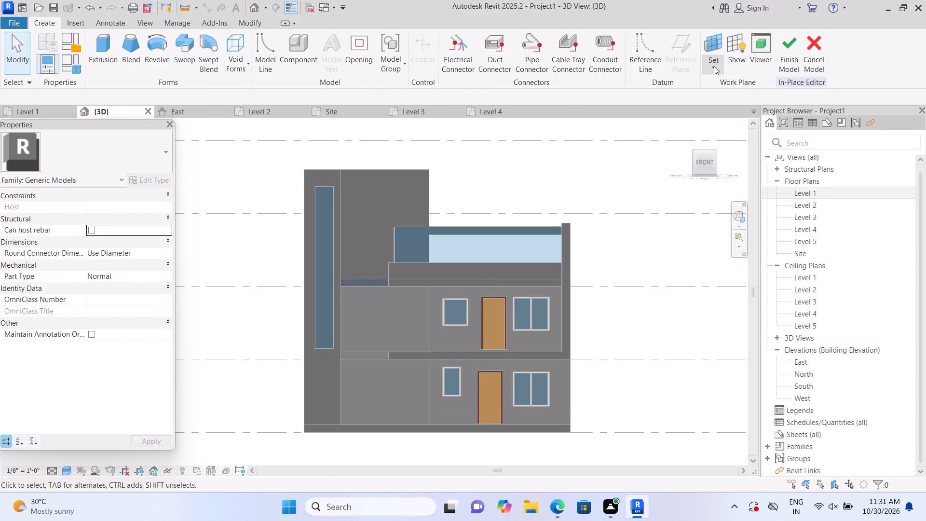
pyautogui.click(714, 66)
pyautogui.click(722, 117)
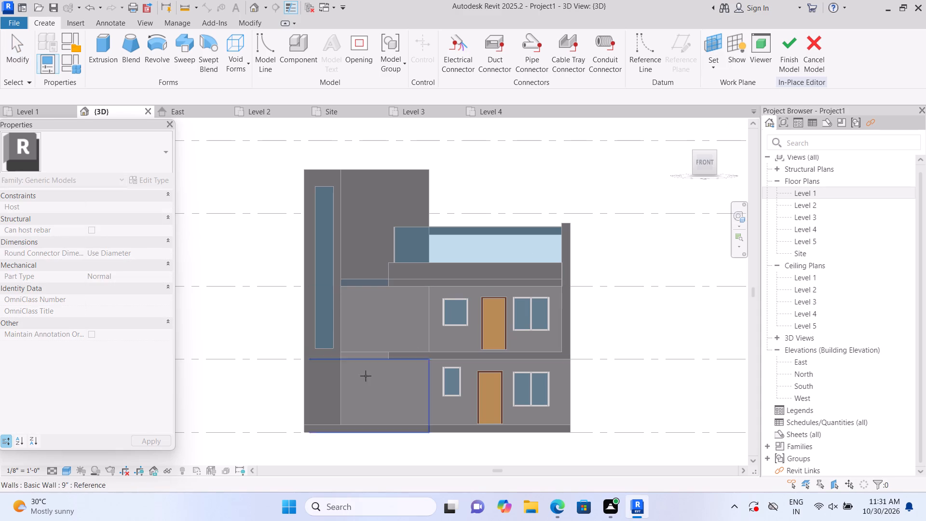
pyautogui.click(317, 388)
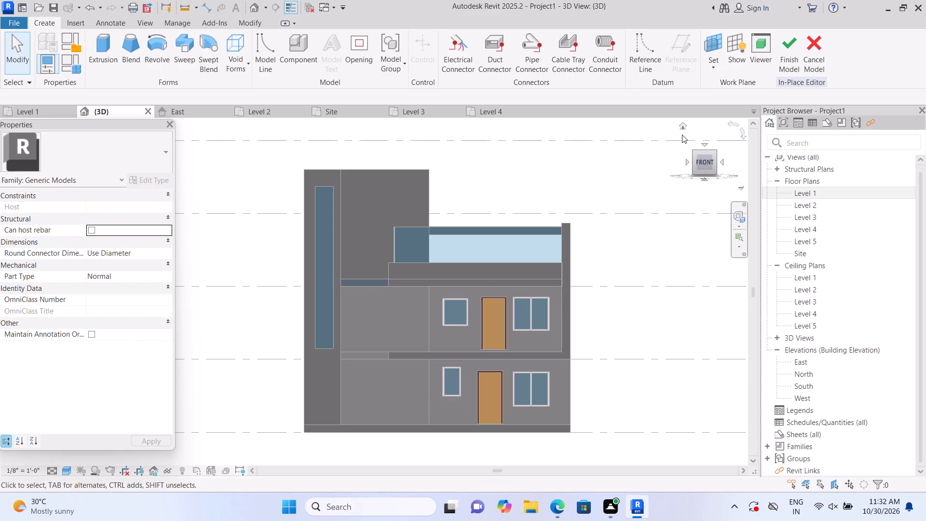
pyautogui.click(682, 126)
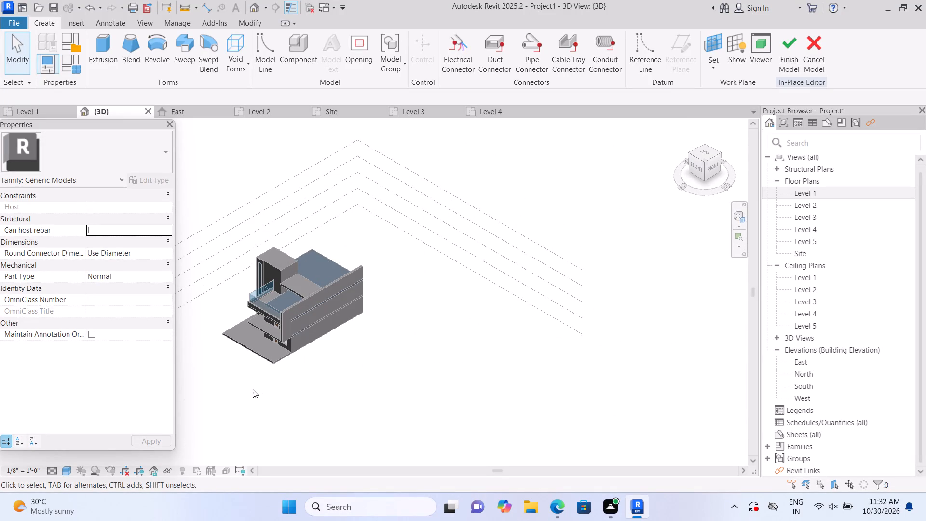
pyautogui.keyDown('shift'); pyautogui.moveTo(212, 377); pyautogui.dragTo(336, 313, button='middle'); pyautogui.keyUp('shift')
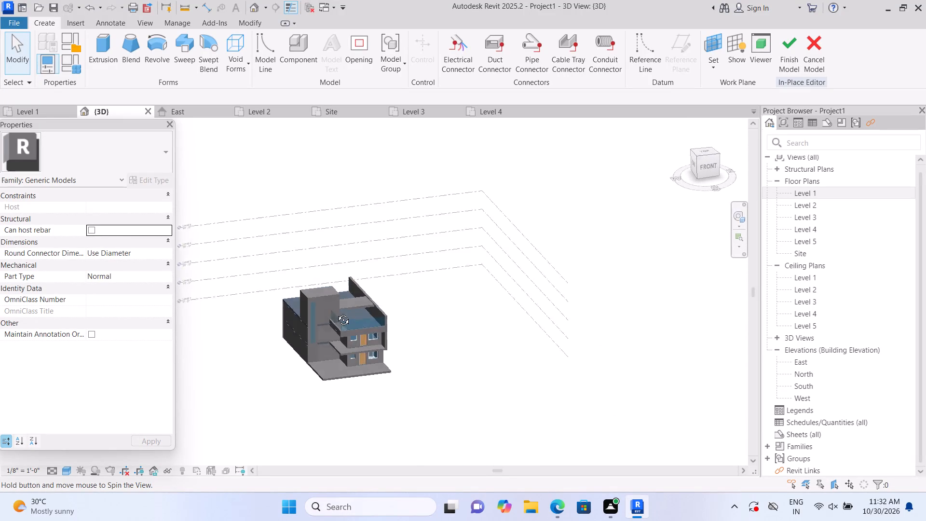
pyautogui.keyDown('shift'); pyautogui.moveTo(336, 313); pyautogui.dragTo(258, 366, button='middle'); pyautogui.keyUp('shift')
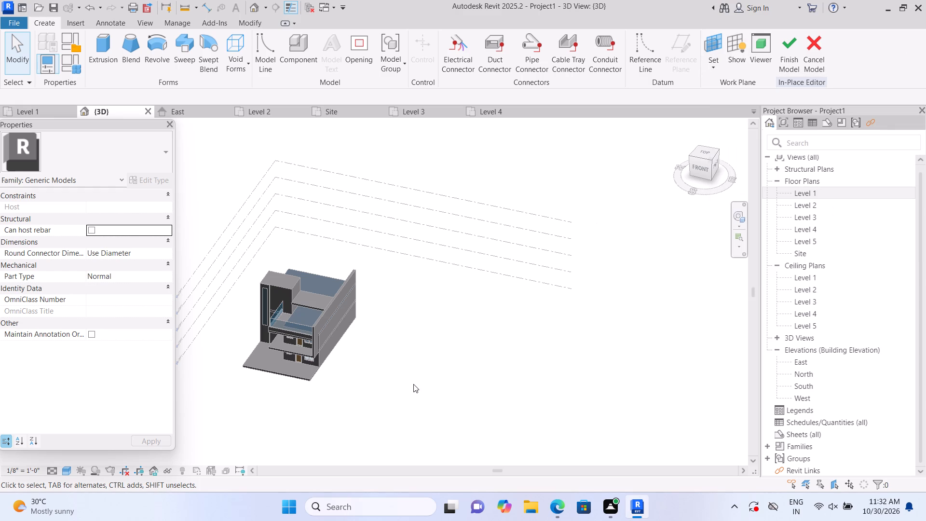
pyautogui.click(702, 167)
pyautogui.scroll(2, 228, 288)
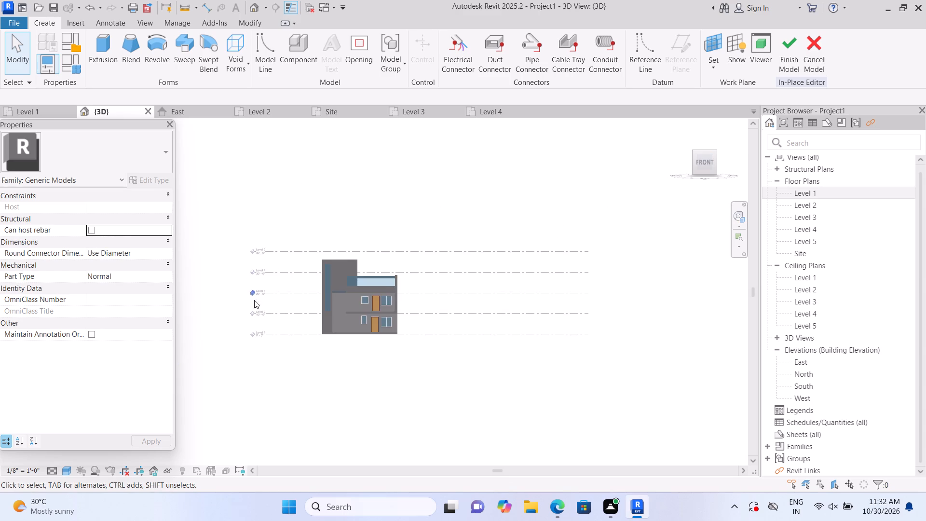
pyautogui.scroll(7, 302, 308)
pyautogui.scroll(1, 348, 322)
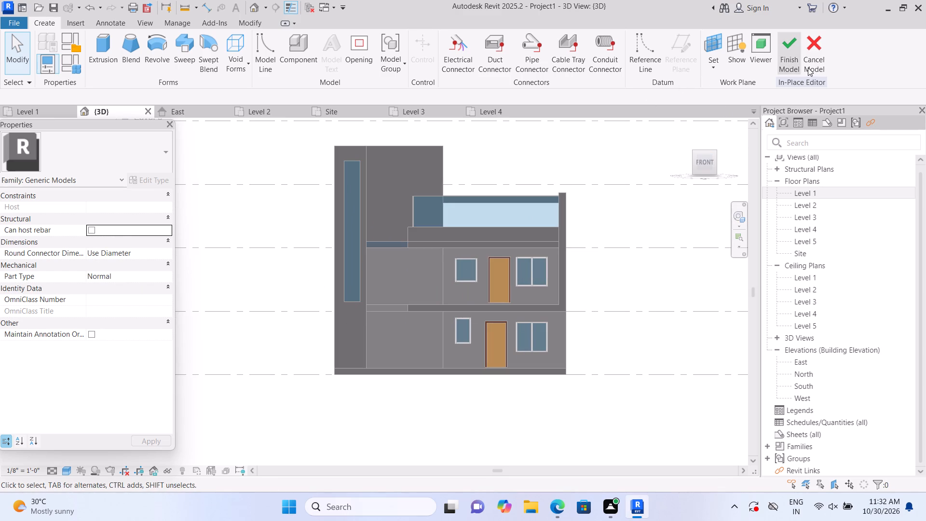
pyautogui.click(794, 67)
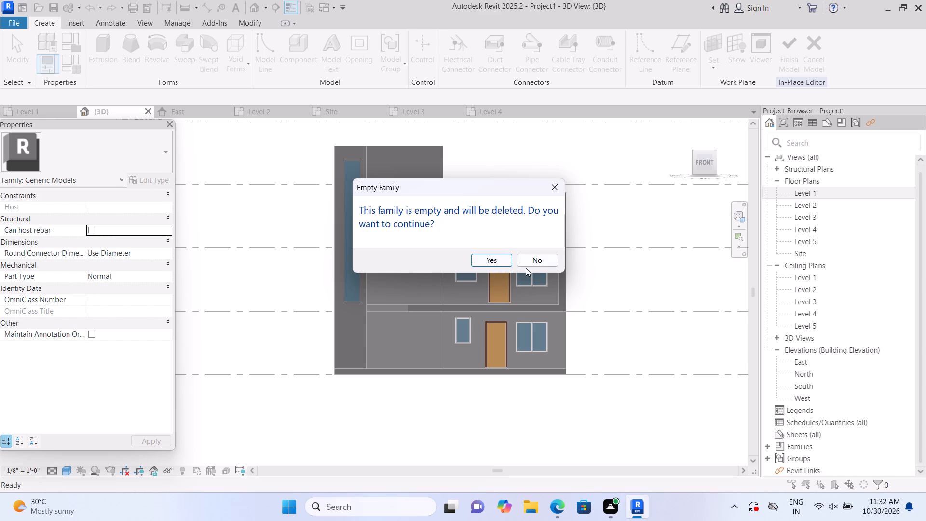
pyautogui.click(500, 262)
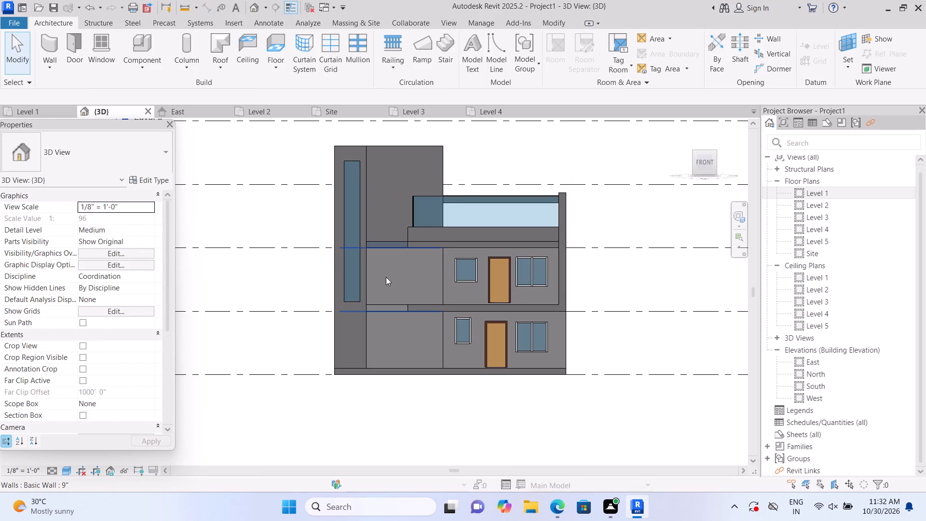
# Move the tall front strip's outer edge slightly inward from the house's outer corner, toward the curtain wall piece.
pyautogui.click(362, 315)
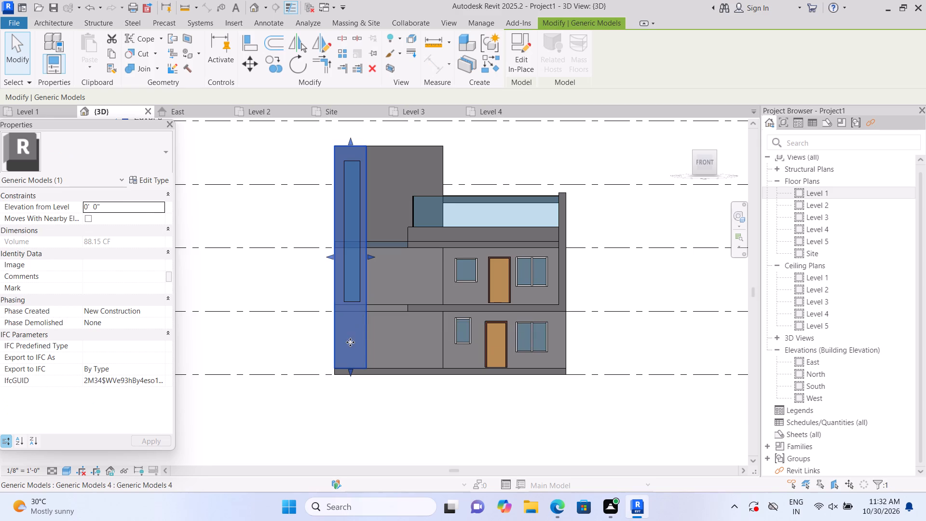
pyautogui.scroll(1, 347, 344)
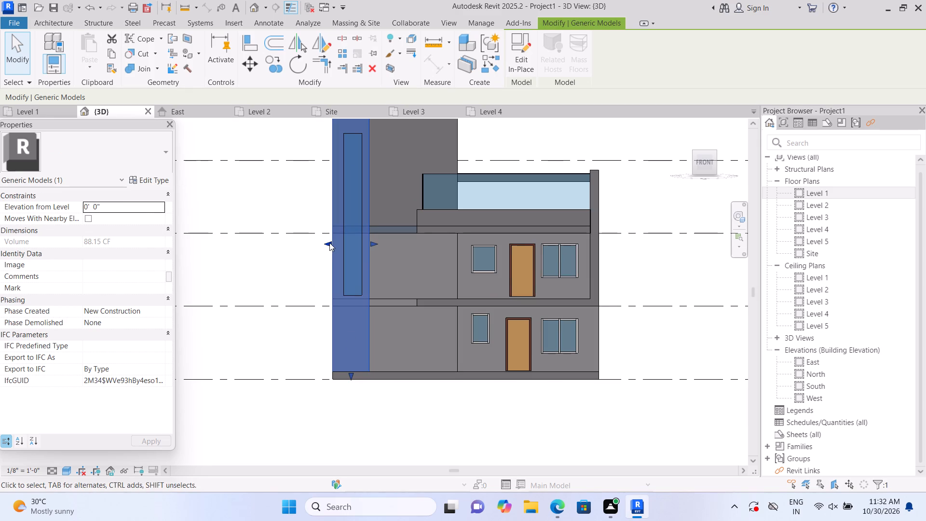
pyautogui.moveTo(329, 243); pyautogui.dragTo(340, 248)
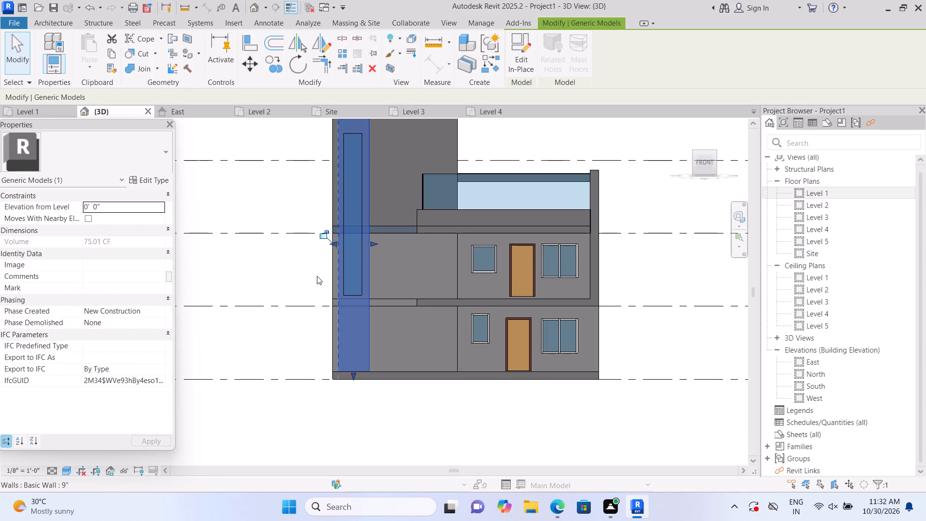
pyautogui.click(317, 276)
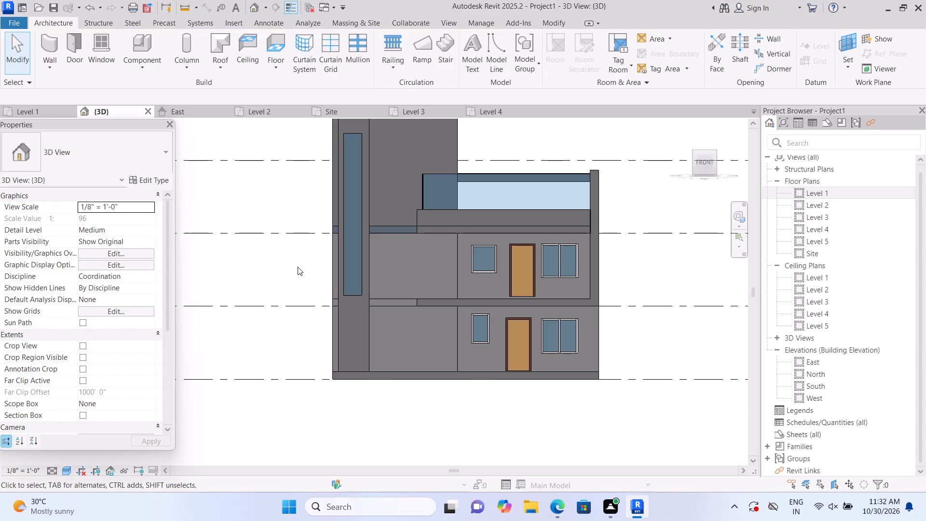
# Widen the tall front strip slightly by moving its inner edge away from the curtain wall piece.
pyautogui.moveTo(298, 267); pyautogui.dragTo(288, 344, button='middle')
pyautogui.scroll(1, 318, 335)
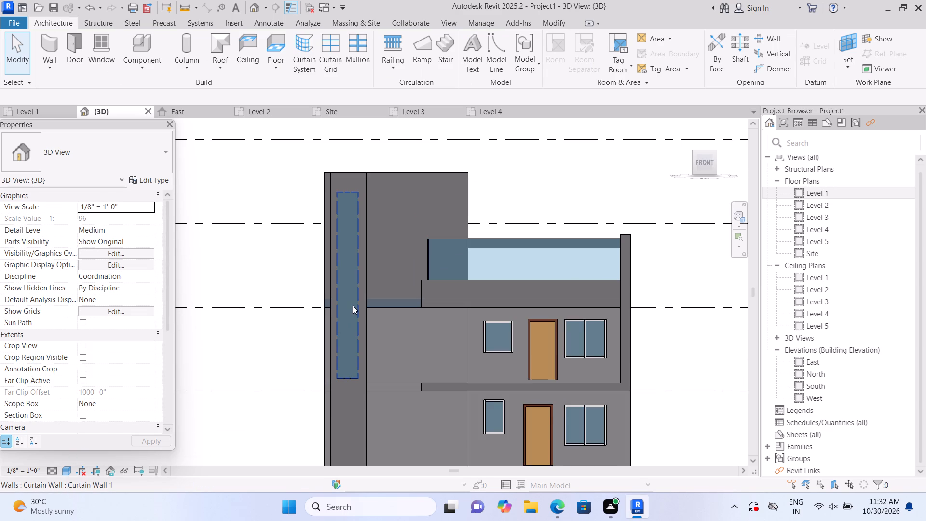
pyautogui.scroll(1, 353, 305)
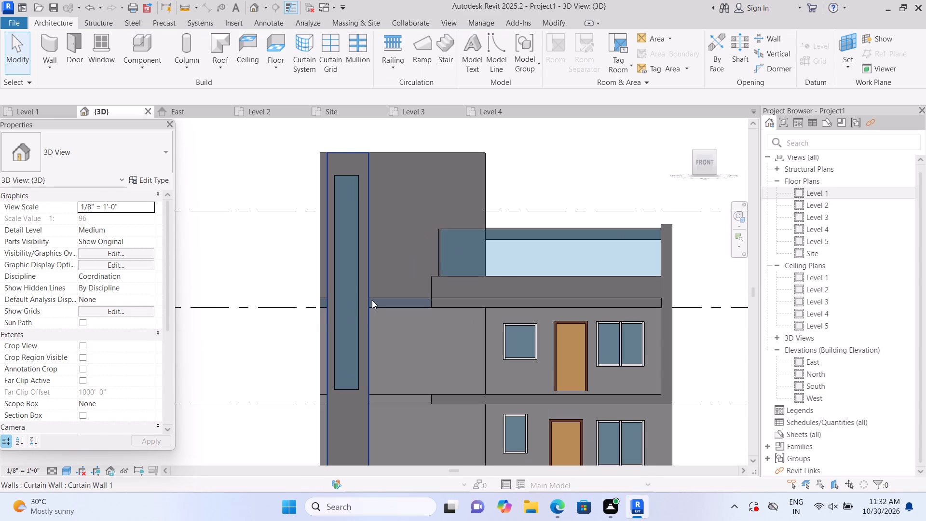
pyautogui.click(372, 300)
pyautogui.click(373, 320)
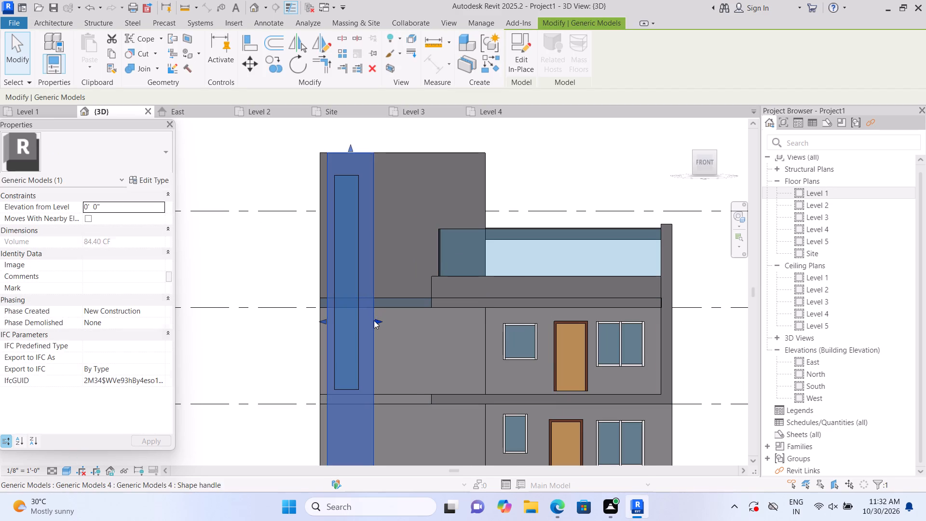
pyautogui.click(310, 340)
# Re-centre the curtain wall piece on the tall front strip by shifting both its side edges slightly toward the strip's inner side.
pyautogui.click(355, 333)
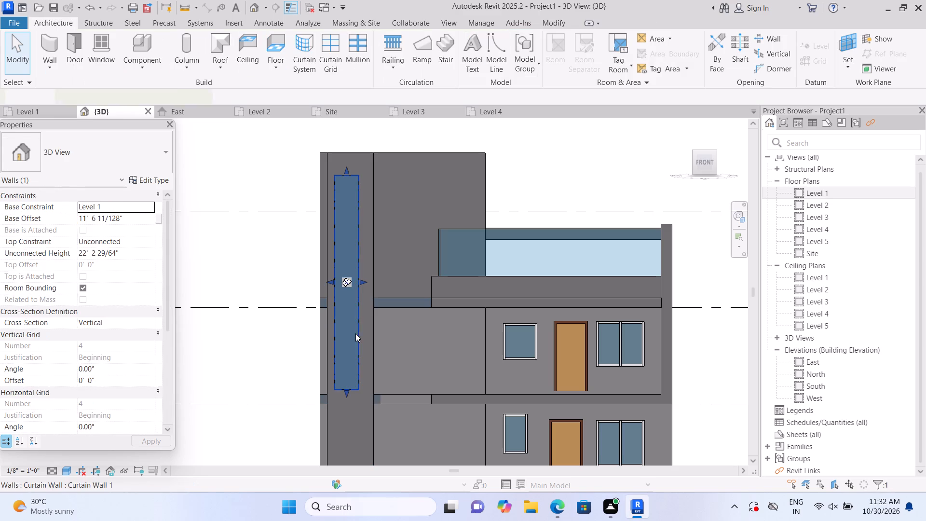
pyautogui.click(364, 280)
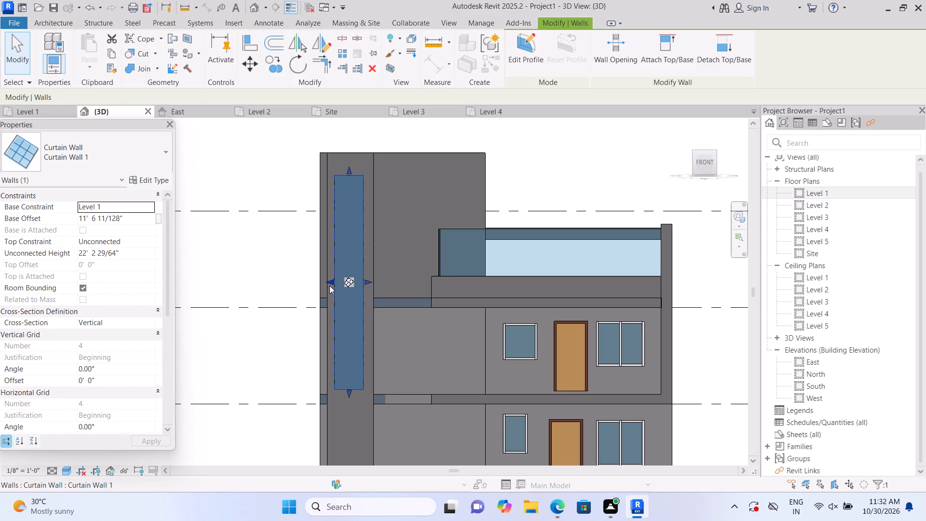
pyautogui.click(332, 279)
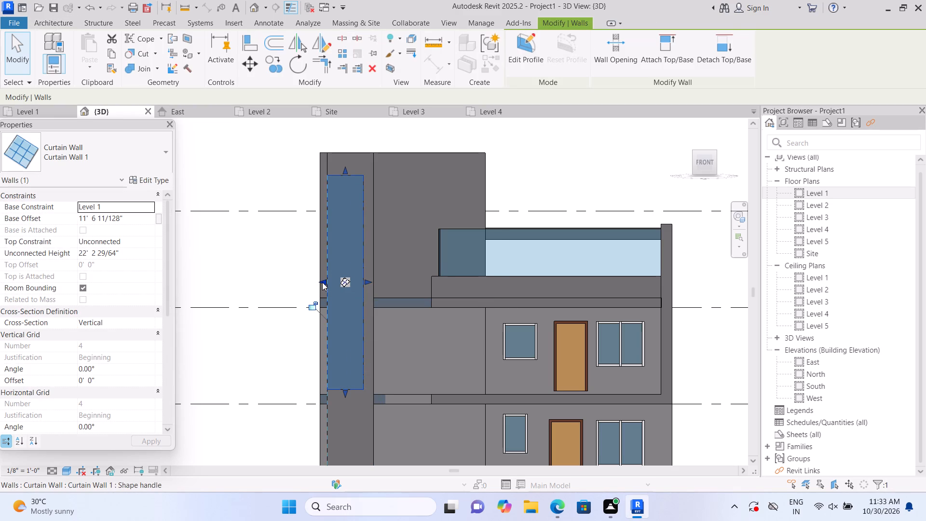
pyautogui.moveTo(322, 281); pyautogui.dragTo(337, 285)
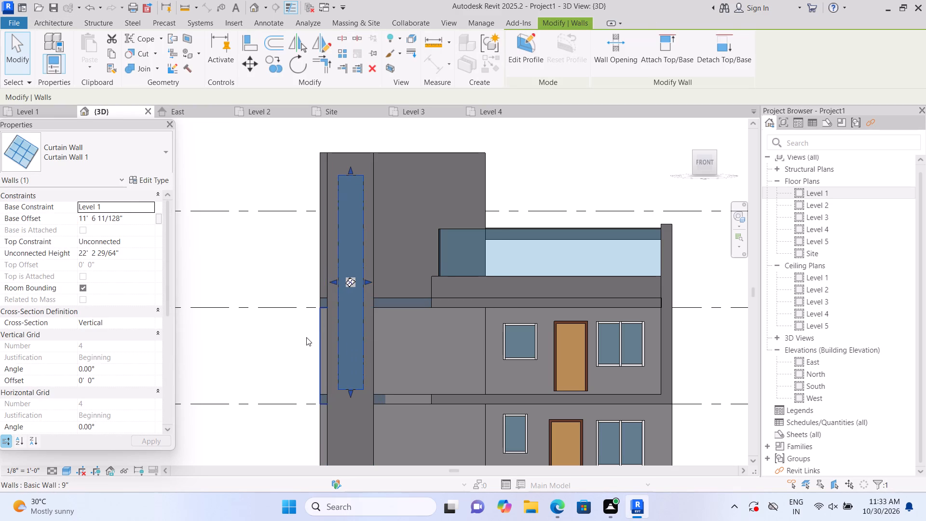
pyautogui.doubleClick(304, 339)
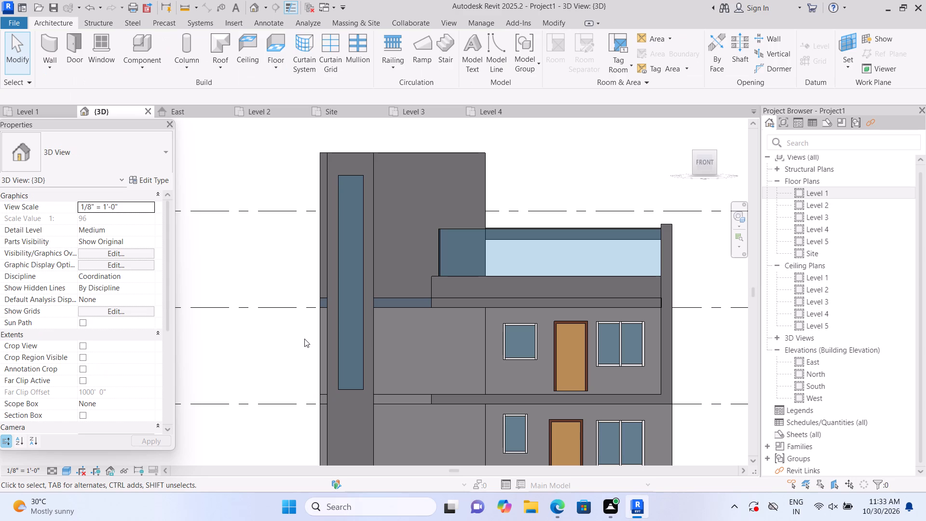
# Move the tall front strip's outer edge slightly further inward, toward the curtain wall piece.
pyautogui.scroll(1, 304, 339)
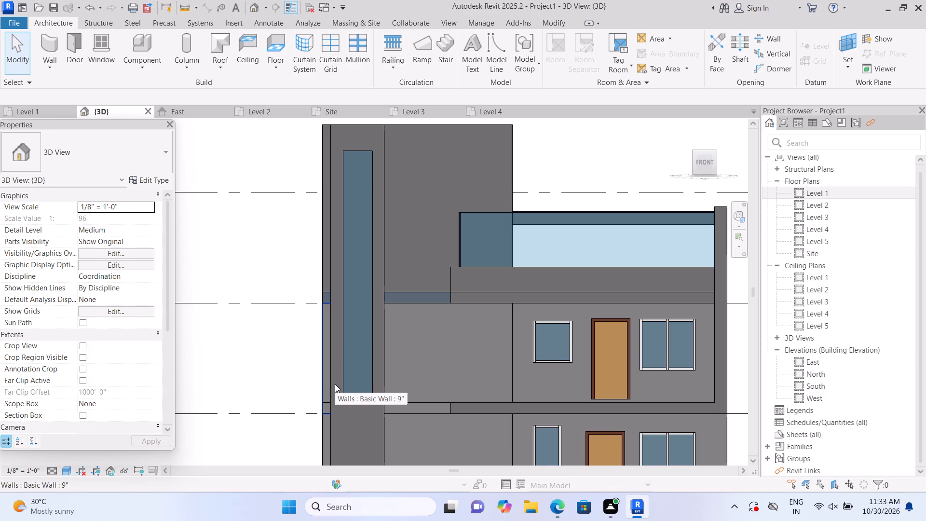
pyautogui.scroll(-1, 289, 359)
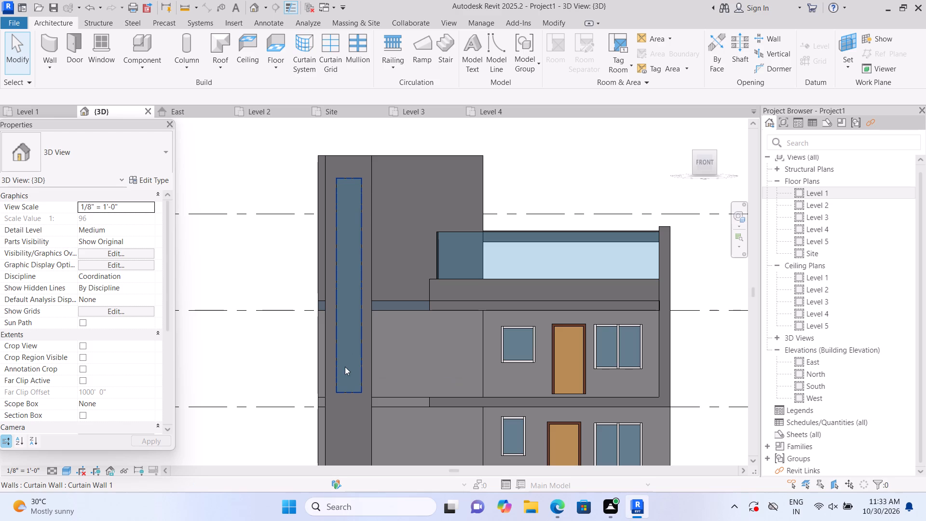
pyautogui.moveTo(12, 506); pyautogui.dragTo(0, 483, button='middle')
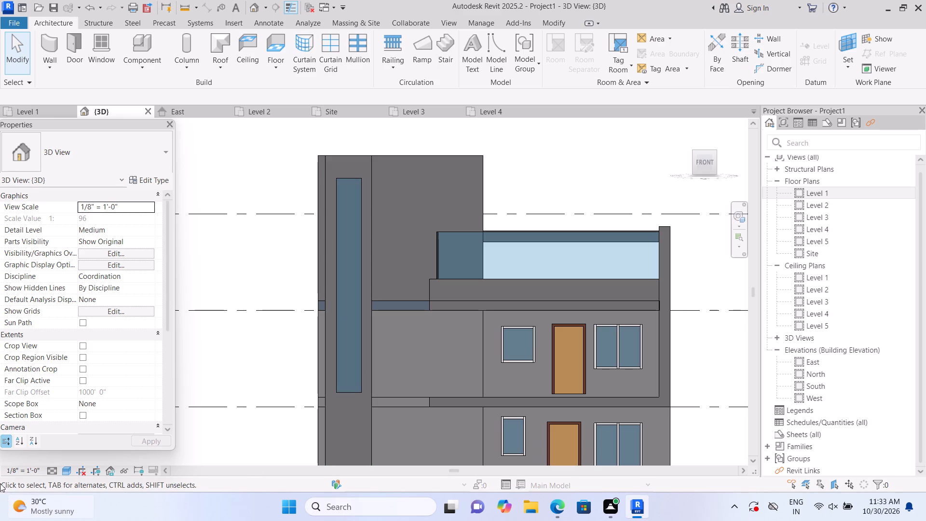
pyautogui.moveTo(0, 483); pyautogui.dragTo(0, 445, button='middle')
pyautogui.moveTo(189, 406); pyautogui.dragTo(196, 370, button='middle')
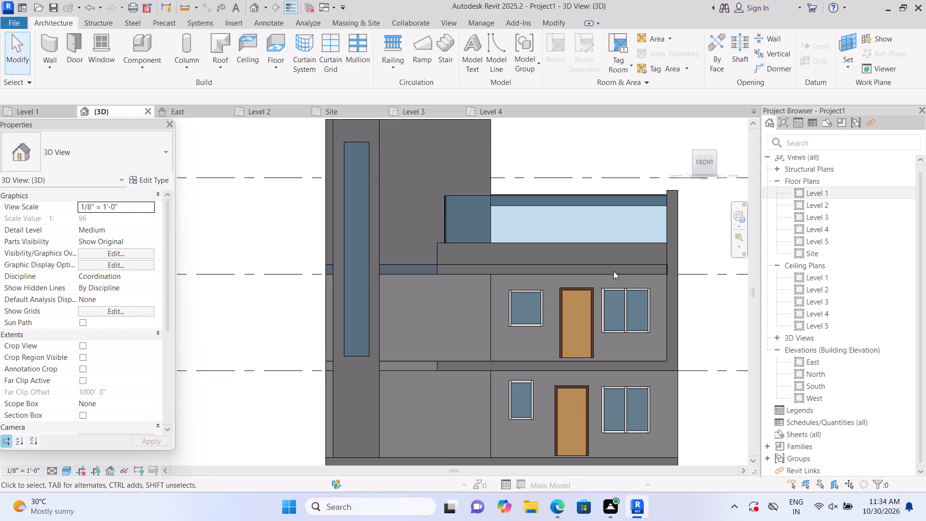
pyautogui.click(333, 301)
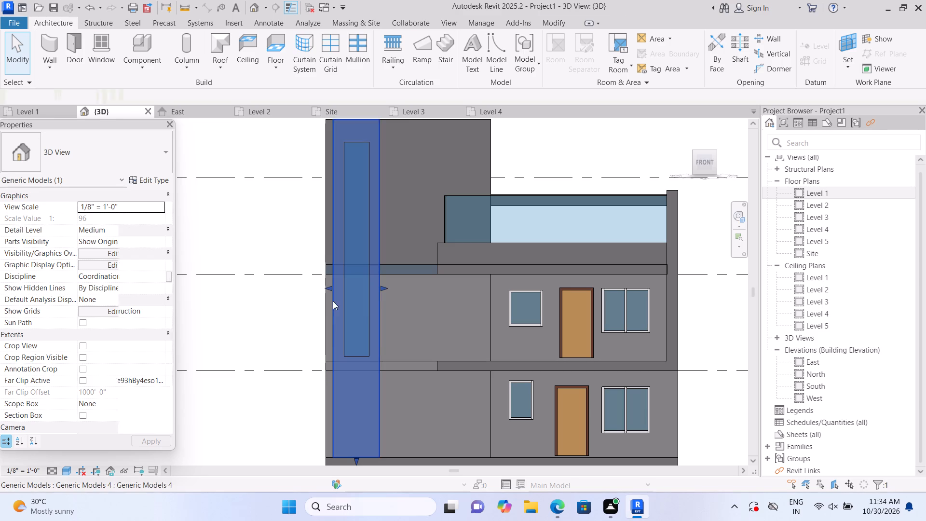
pyautogui.moveTo(318, 302); pyautogui.dragTo(320, 352, button='middle')
pyautogui.scroll(1, 320, 352)
pyautogui.moveTo(320, 352); pyautogui.dragTo(320, 353, button='middle')
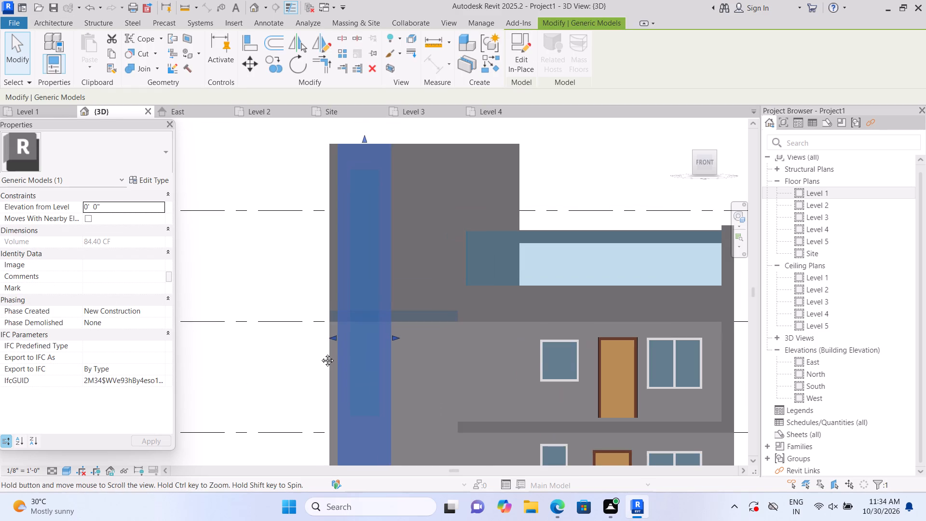
pyautogui.moveTo(320, 353); pyautogui.dragTo(288, 309, button='middle')
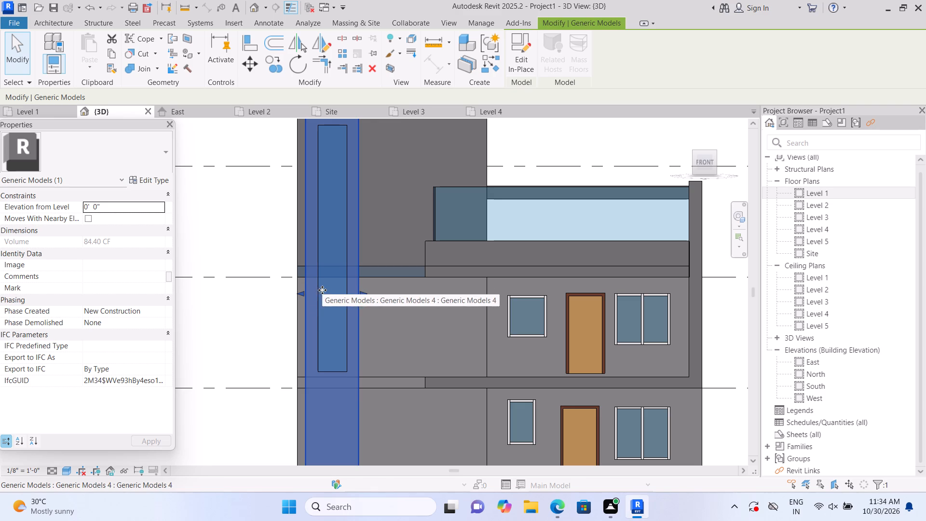
pyautogui.scroll(1, 325, 296)
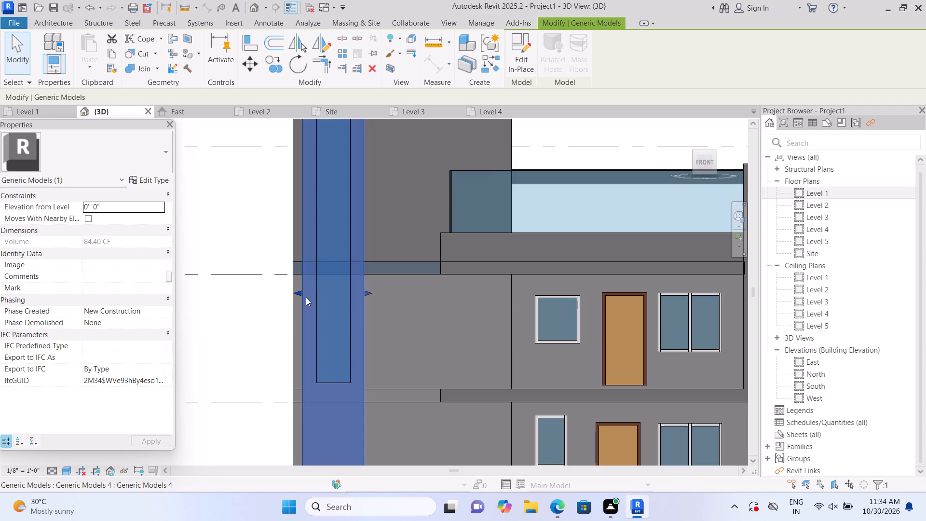
pyautogui.moveTo(299, 293); pyautogui.dragTo(308, 296)
pyautogui.click(249, 318)
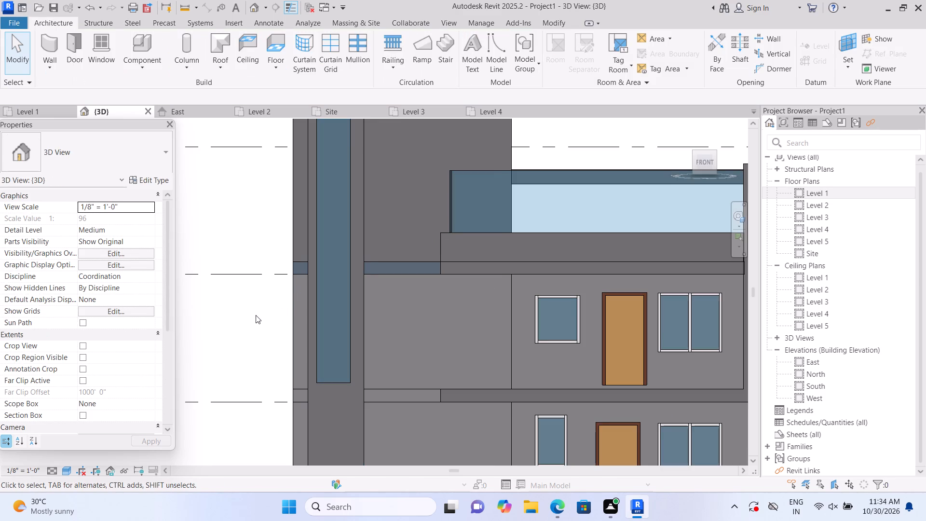
# Start a new in-place model in the Generic Models category, accepting the suggested name.
pyautogui.scroll(-6, 258, 314)
pyautogui.scroll(1, 257, 328)
pyautogui.moveTo(257, 329); pyautogui.dragTo(292, 307, button='middle')
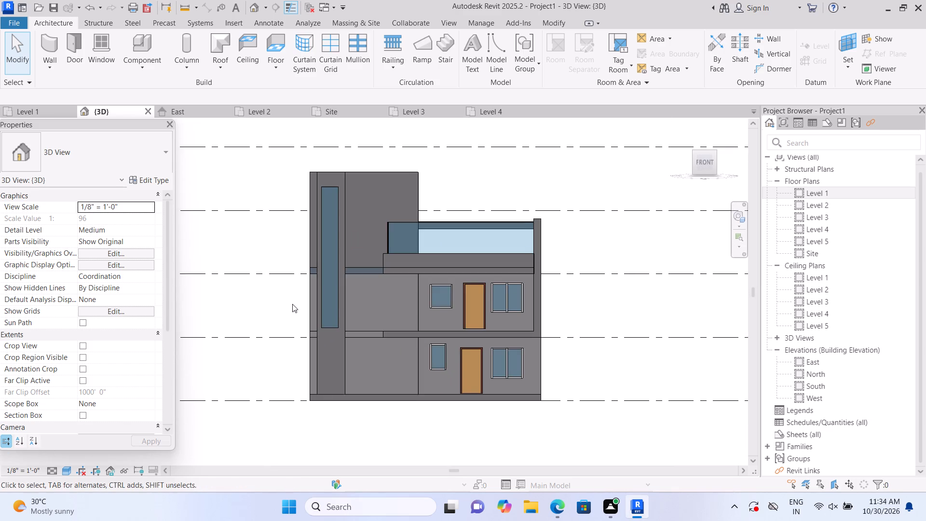
pyautogui.scroll(1, 292, 304)
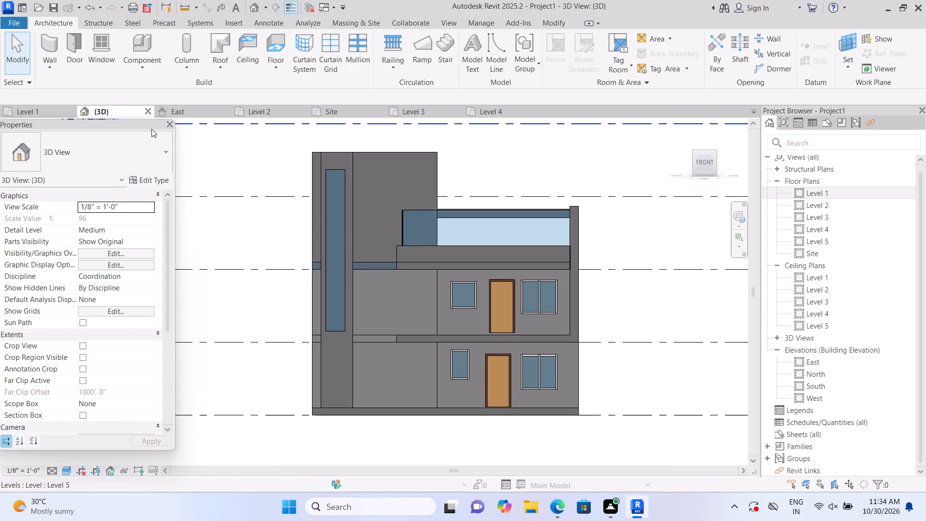
pyautogui.click(146, 64)
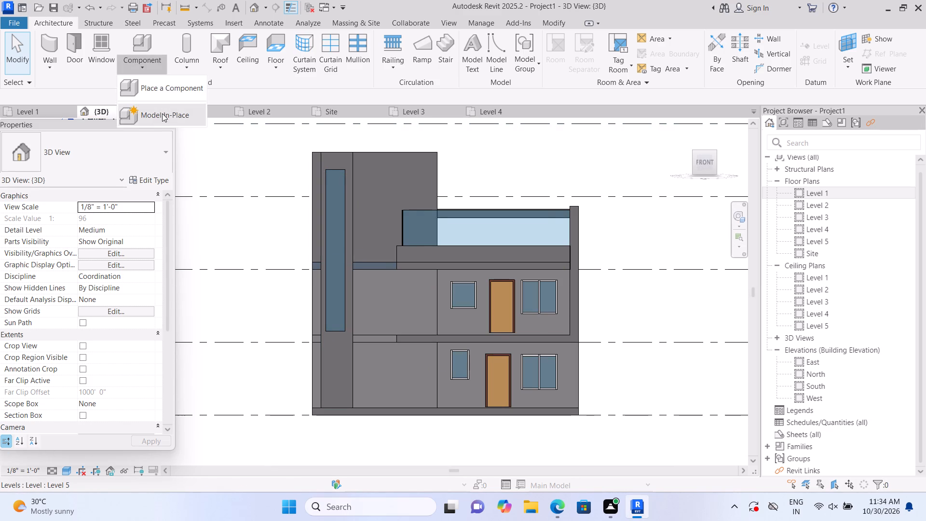
pyautogui.click(162, 113)
pyautogui.scroll(-3, 402, 203)
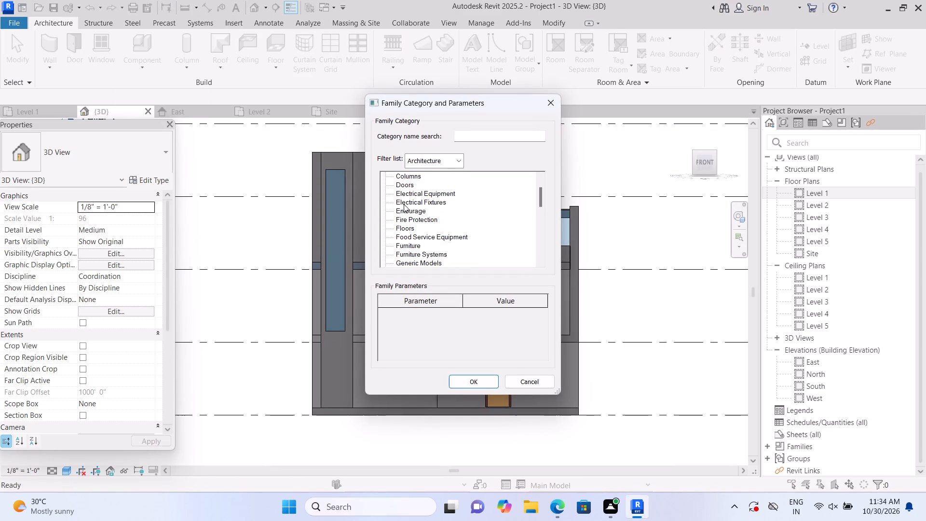
pyautogui.scroll(-3, 404, 204)
pyautogui.click(421, 236)
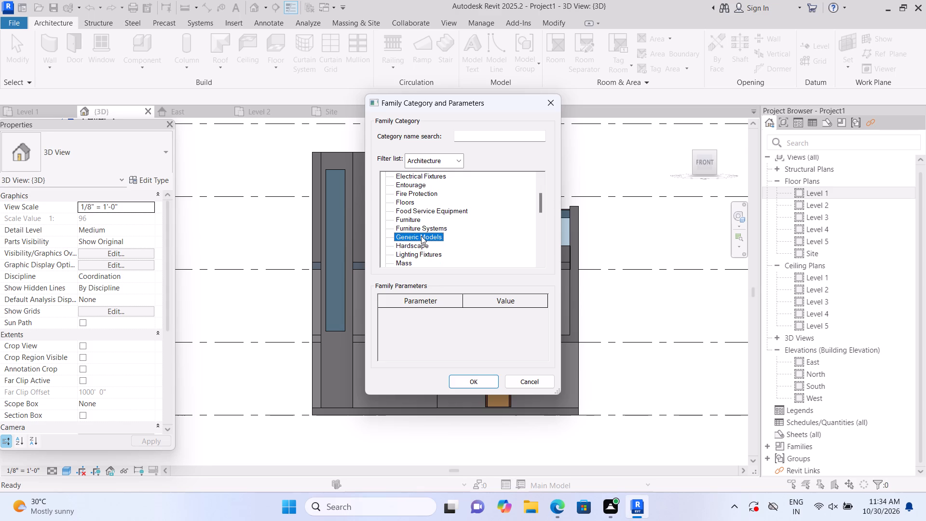
pyautogui.click(480, 384)
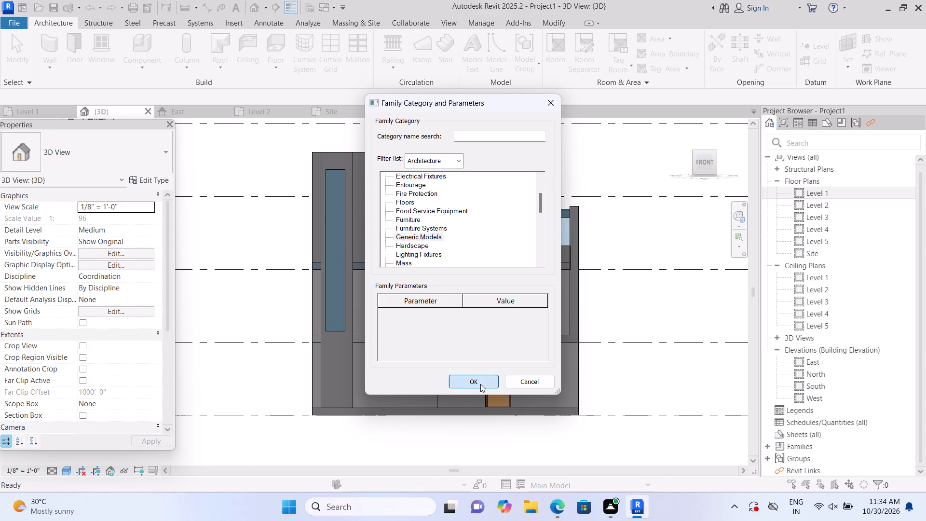
pyautogui.click(465, 269)
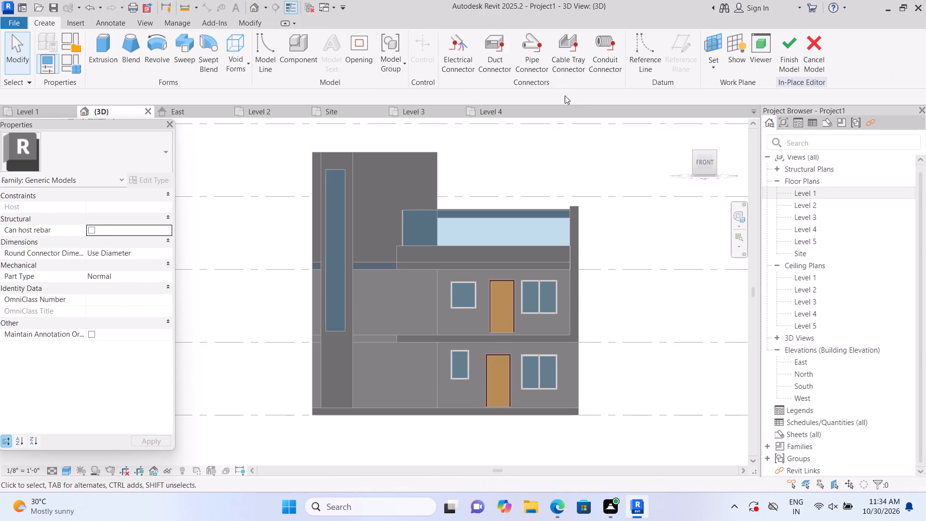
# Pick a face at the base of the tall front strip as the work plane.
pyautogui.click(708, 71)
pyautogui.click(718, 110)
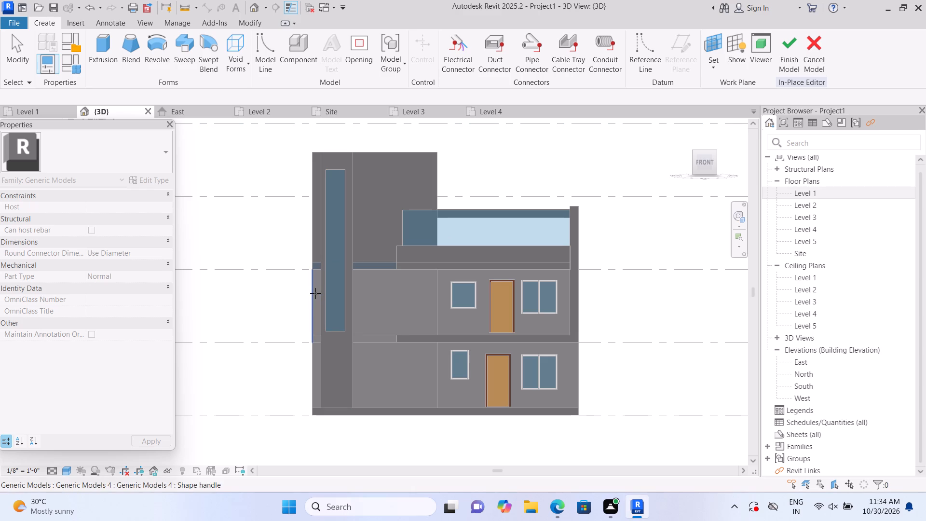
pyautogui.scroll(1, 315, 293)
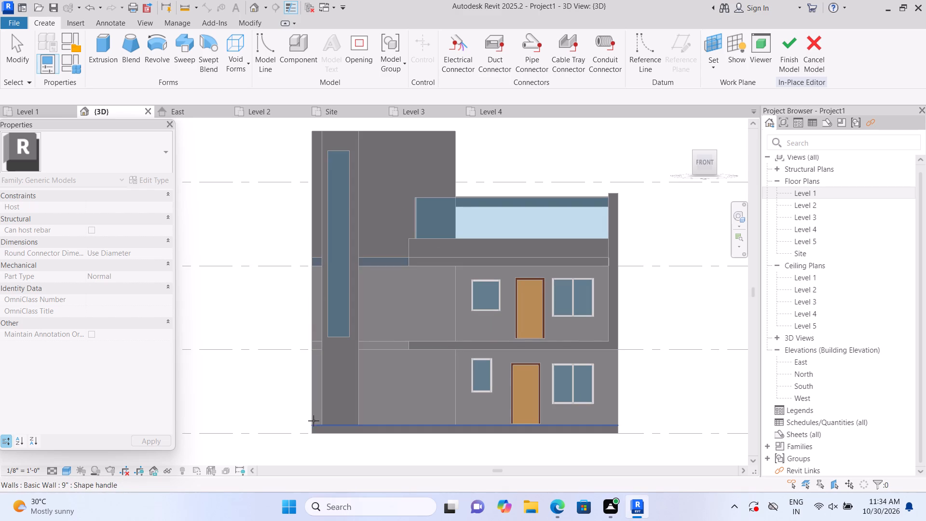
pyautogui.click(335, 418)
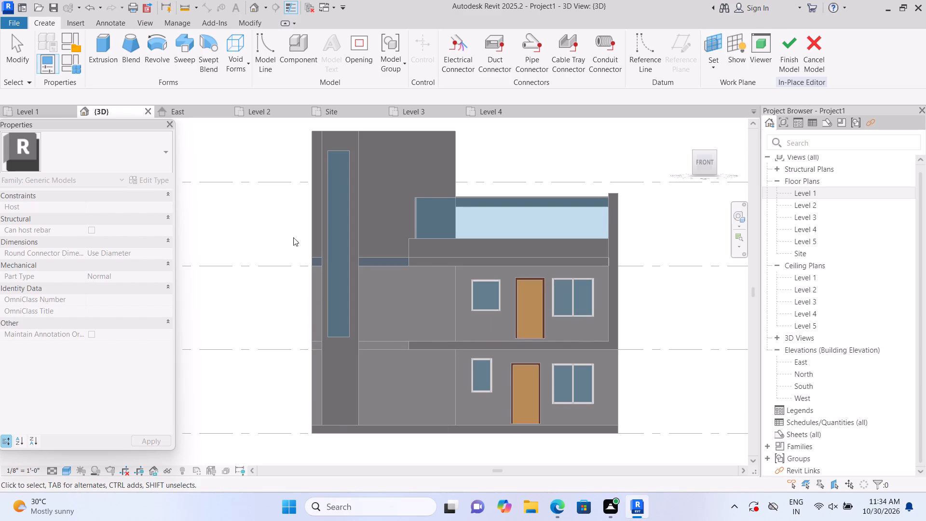
# Start an extrusion with its work plane on the rooftop block's front face, beside the tall front strip.
pyautogui.click(711, 68)
pyautogui.click(712, 108)
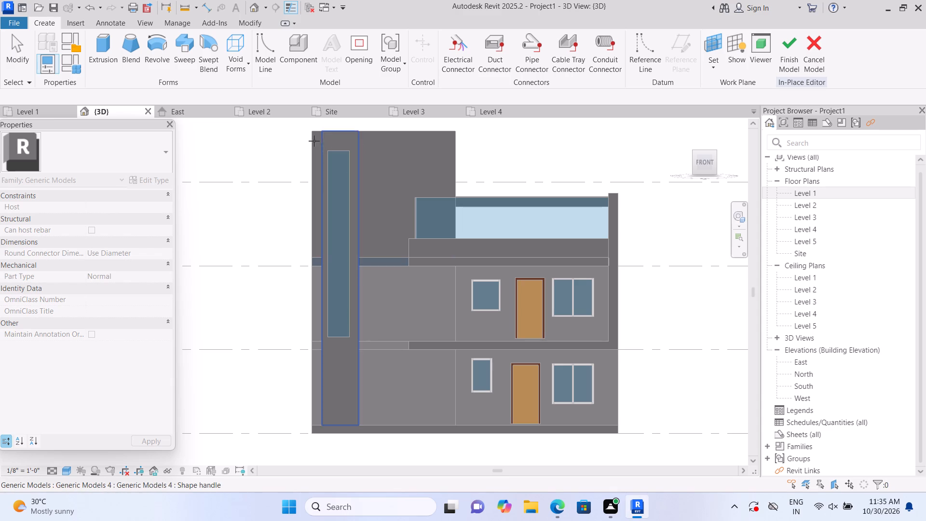
pyautogui.click(311, 139)
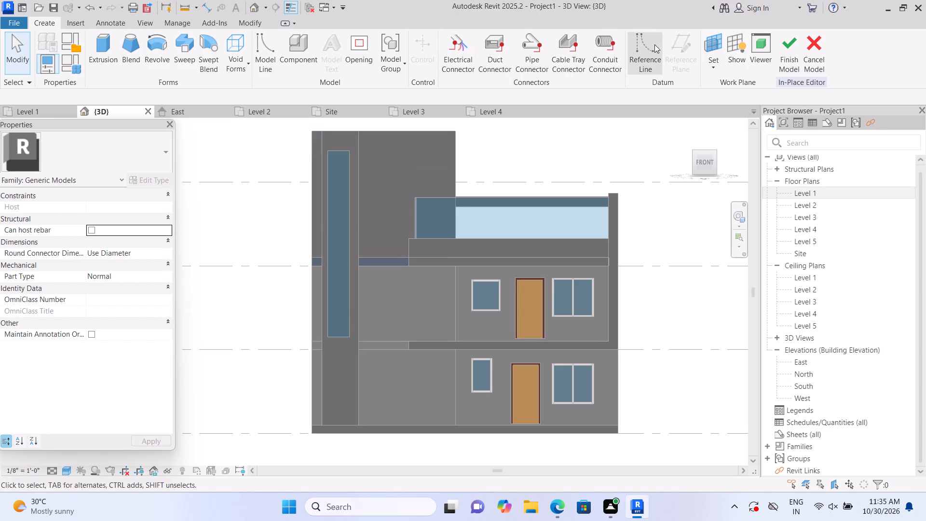
pyautogui.click(109, 68)
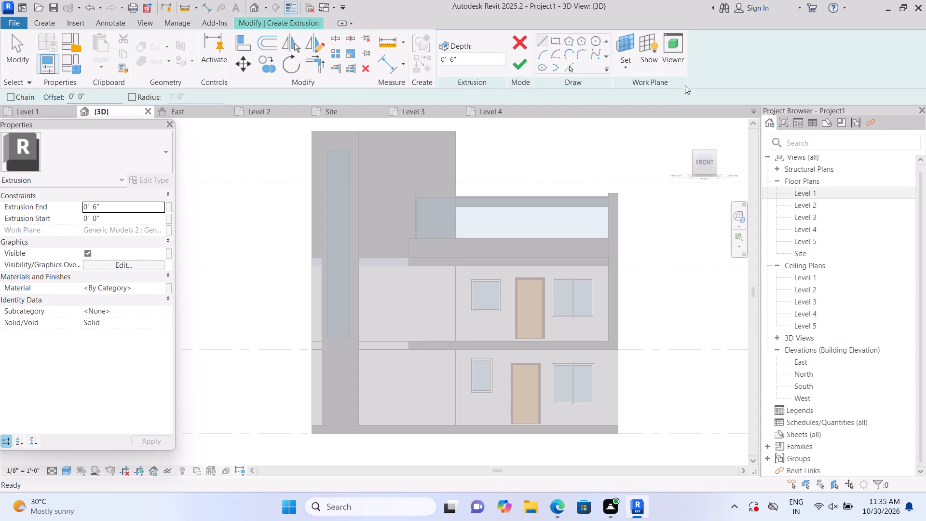
pyautogui.click(628, 70)
pyautogui.click(631, 110)
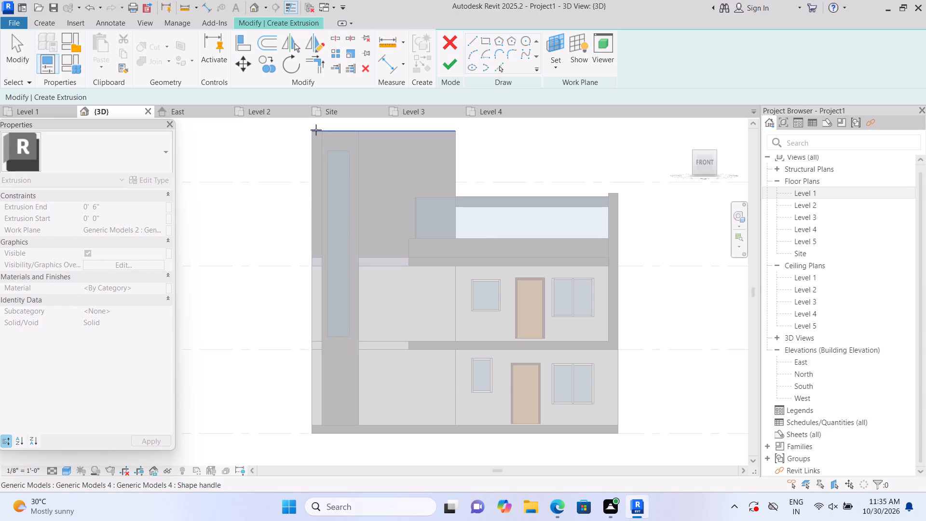
pyautogui.scroll(1, 313, 160)
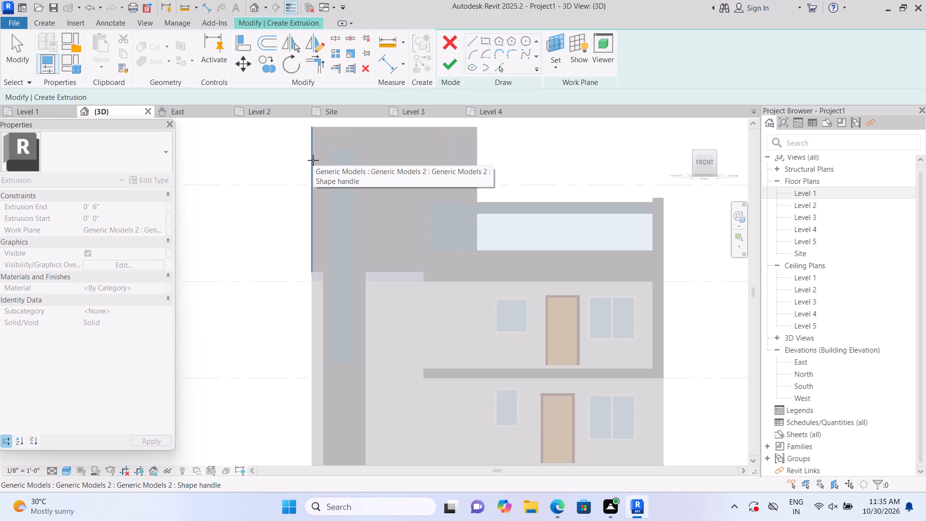
pyautogui.click(318, 190)
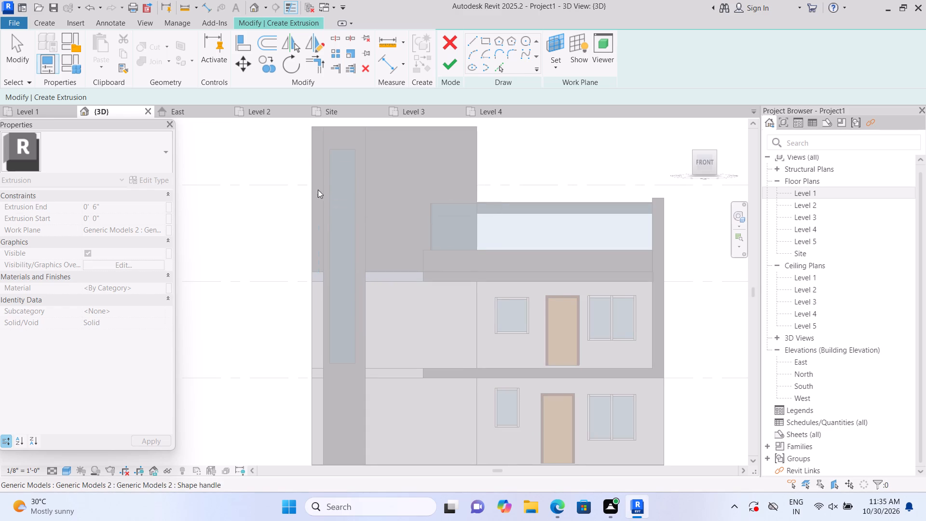
# Sketch and finish a rectangular profile about 1'-2" by 35'-0", from the rooftop block's top outer corner to the strip's lower outer corner.
pyautogui.click(554, 43)
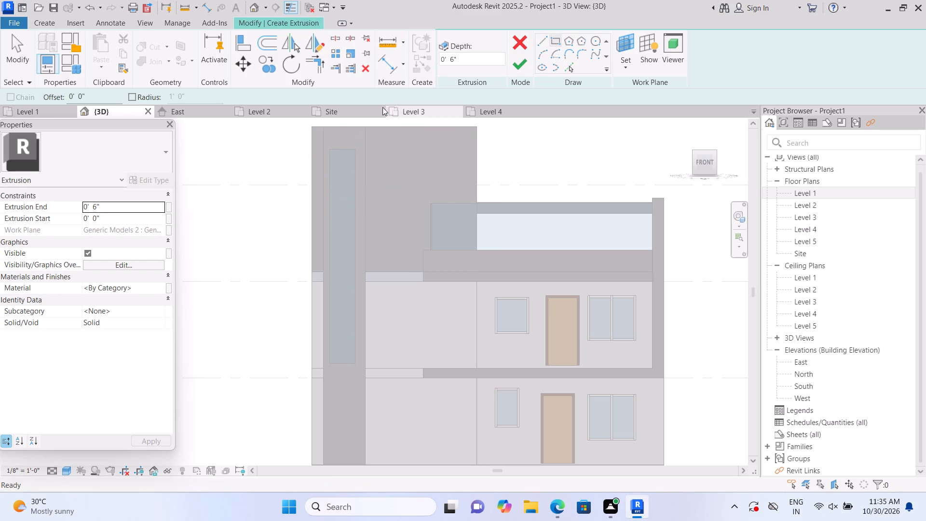
pyautogui.click(313, 129)
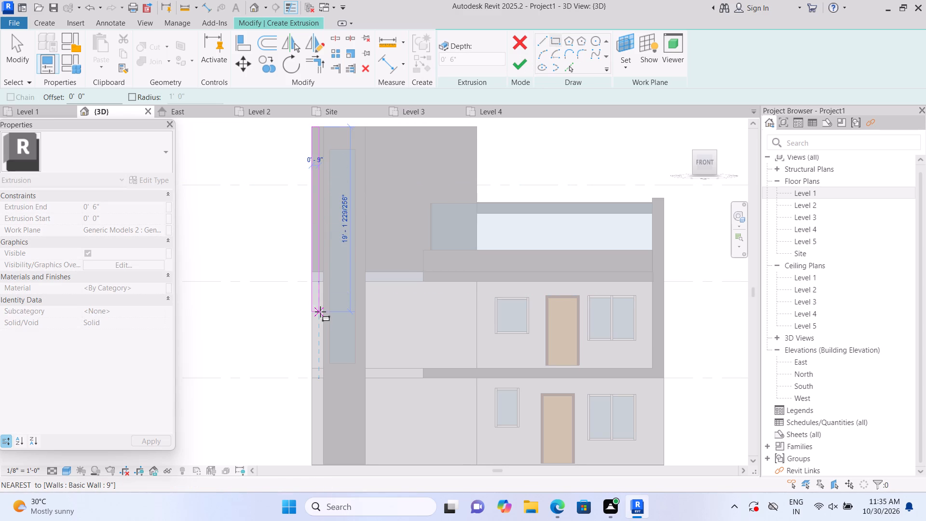
pyautogui.moveTo(322, 311); pyautogui.dragTo(324, 272, button='middle')
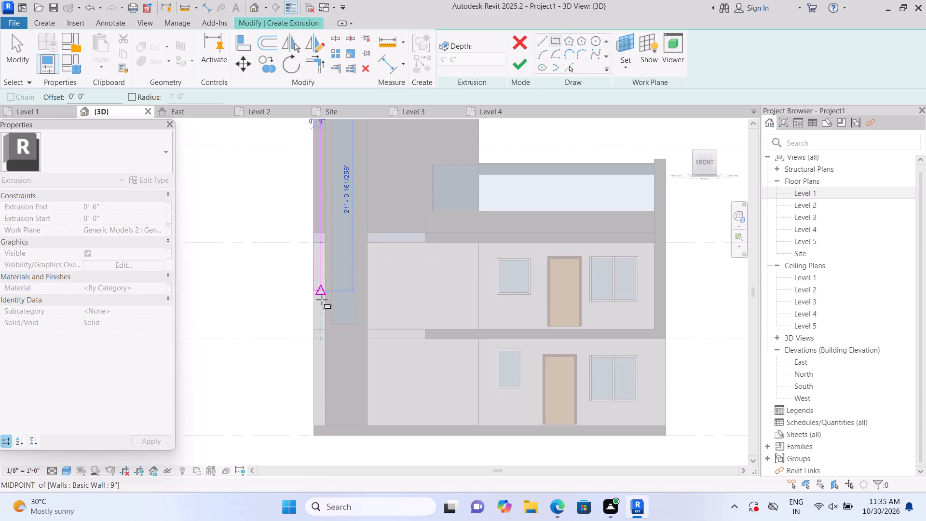
pyautogui.click(325, 425)
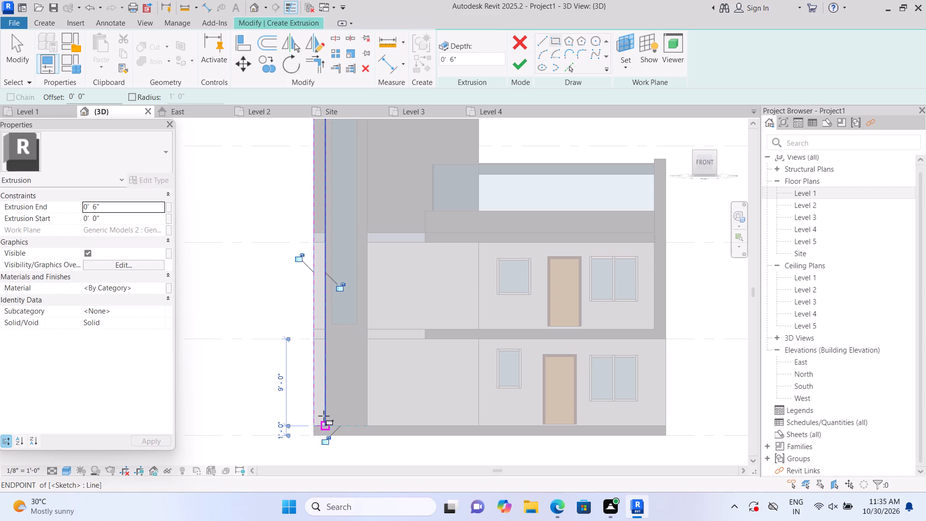
pyautogui.click(518, 69)
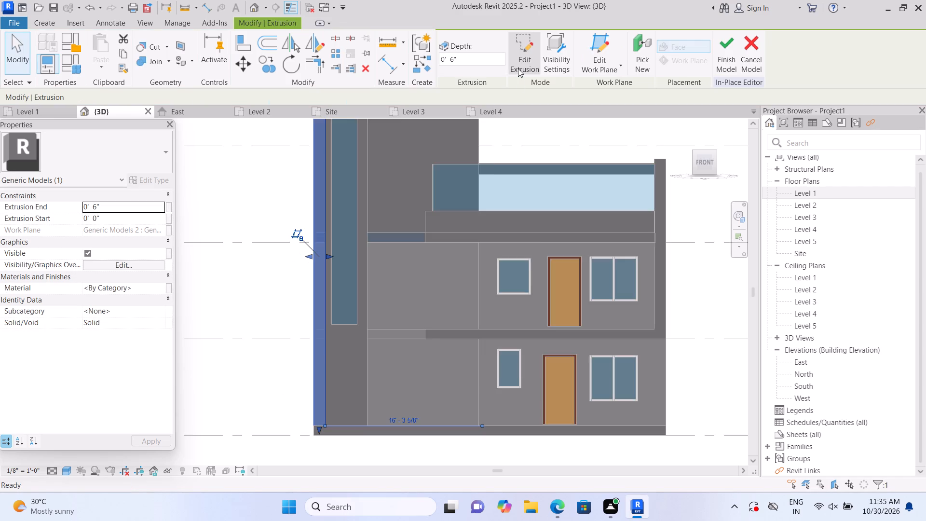
# Set the extrusion end of the new narrow corner piece to 9".
pyautogui.scroll(-1, 494, 129)
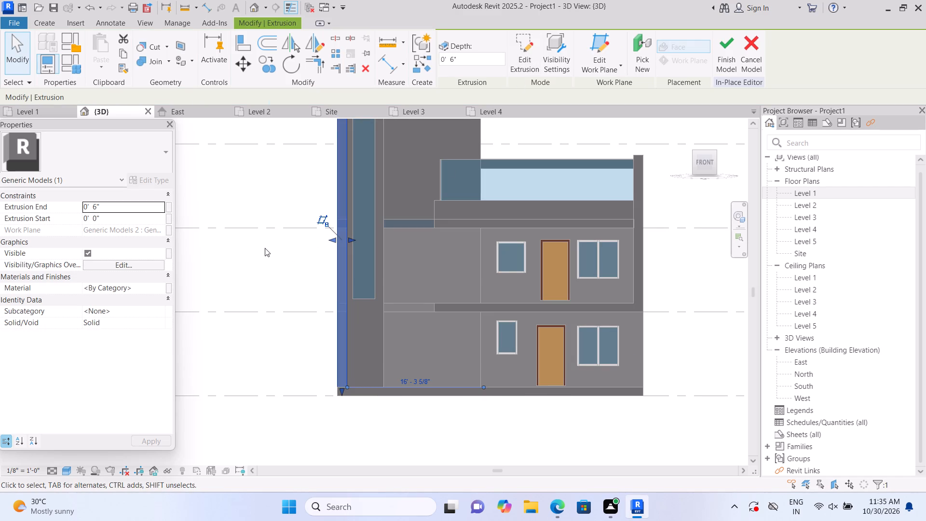
pyautogui.click(152, 205)
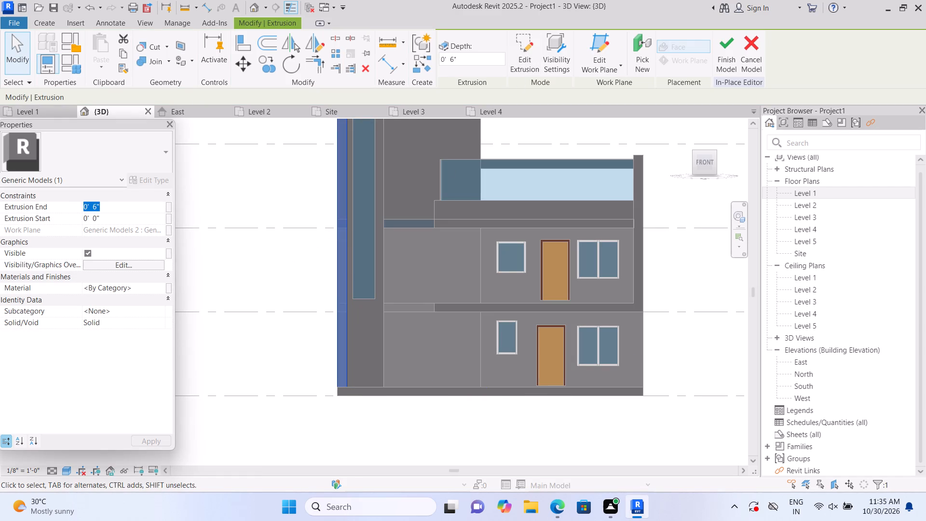
pyautogui.press('BackSpace')
pyautogui.press('9')
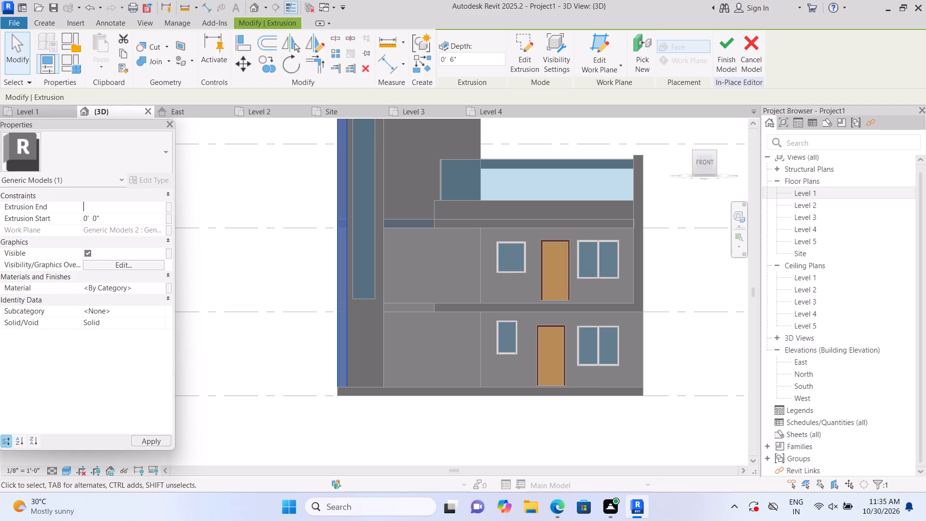
pyautogui.hotkey('shift', '"')
pyautogui.press('Return')
pyautogui.click(279, 289)
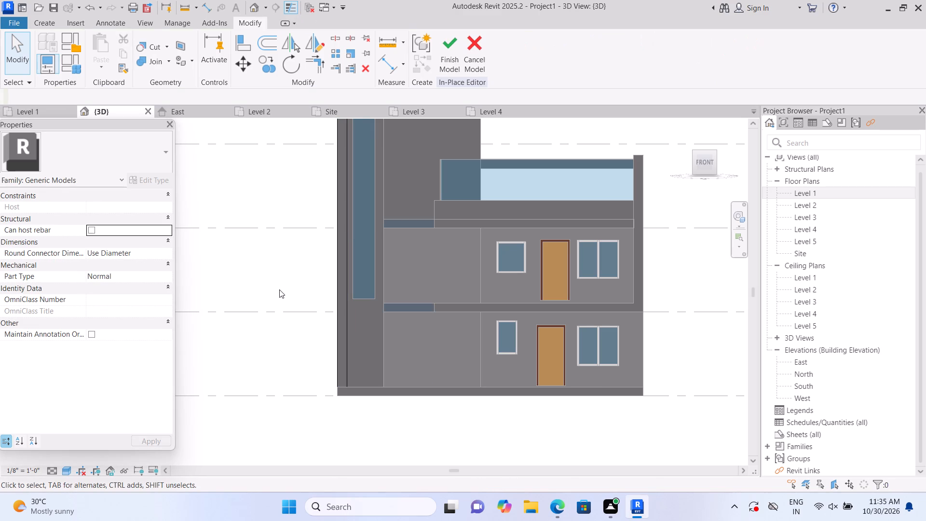
# Stretch the narrow corner piece's front face outward to an extrusion depth of about 2'-2 3/4".
pyautogui.scroll(-3, 277, 289)
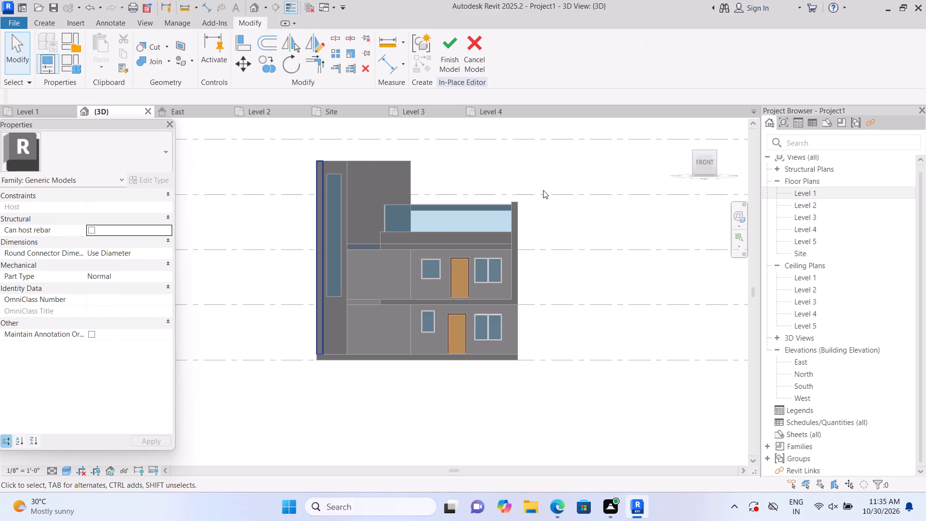
pyautogui.click(684, 125)
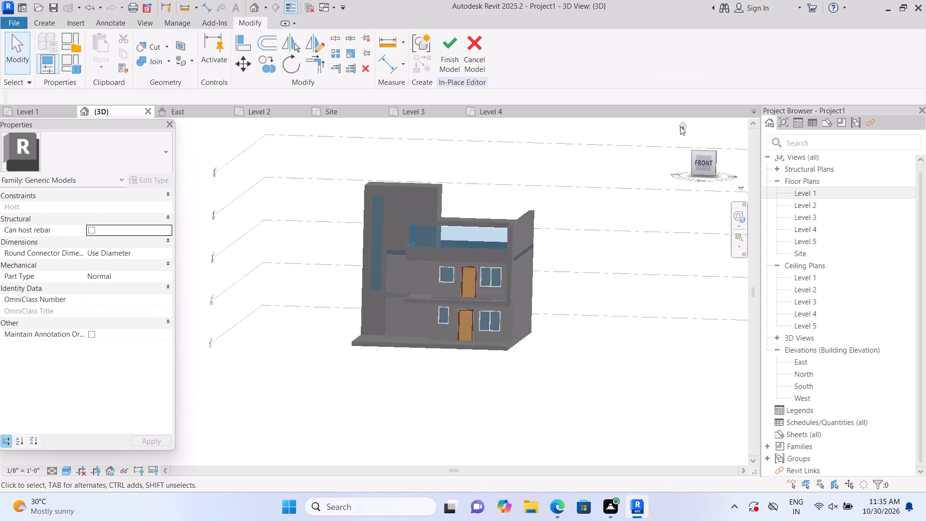
pyautogui.scroll(3, 257, 399)
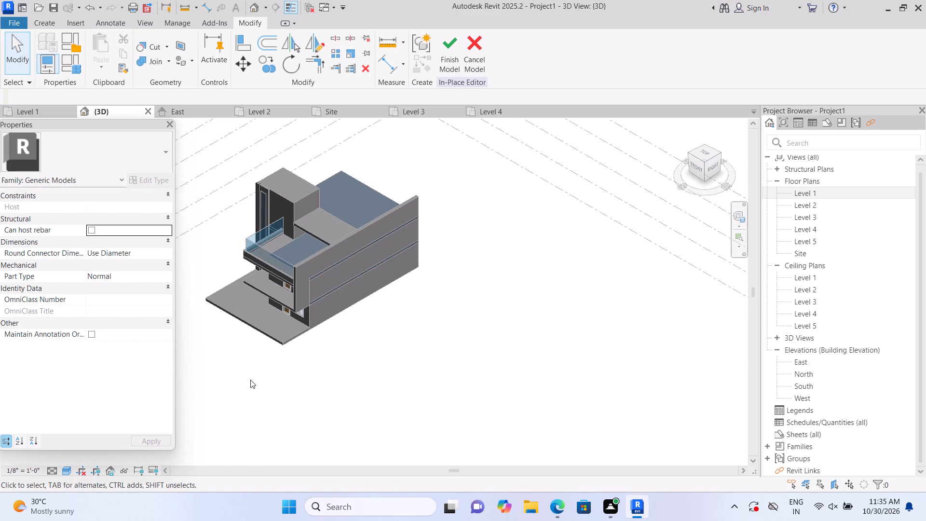
pyautogui.keyDown('shift'); pyautogui.middleClick(232, 368); pyautogui.keyUp('shift')
pyautogui.keyDown('shift'); pyautogui.middleClick(232, 368); pyautogui.keyUp('shift')
pyautogui.keyDown('shift'); pyautogui.moveTo(233, 370); pyautogui.dragTo(247, 382, button='middle'); pyautogui.keyUp('shift')
pyautogui.keyDown('shift'); pyautogui.moveTo(262, 387); pyautogui.dragTo(292, 392, button='middle'); pyautogui.keyUp('shift')
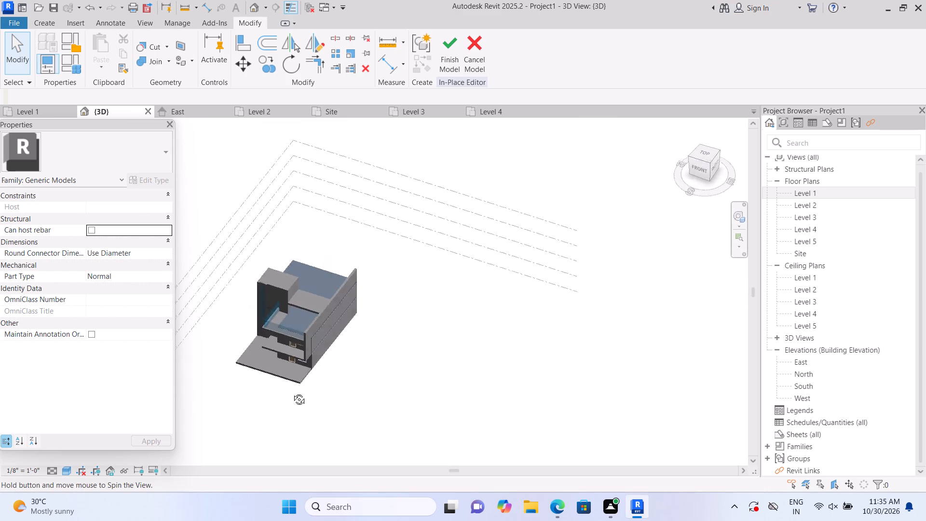
pyautogui.keyDown('shift'); pyautogui.moveTo(292, 392); pyautogui.dragTo(359, 401, button='middle'); pyautogui.keyUp('shift')
pyautogui.keyDown('shift'); pyautogui.middleClick(361, 401); pyautogui.keyUp('shift')
pyautogui.keyDown('shift'); pyautogui.moveTo(285, 414); pyautogui.dragTo(332, 416, button='middle'); pyautogui.keyUp('shift')
pyautogui.scroll(7, 329, 409)
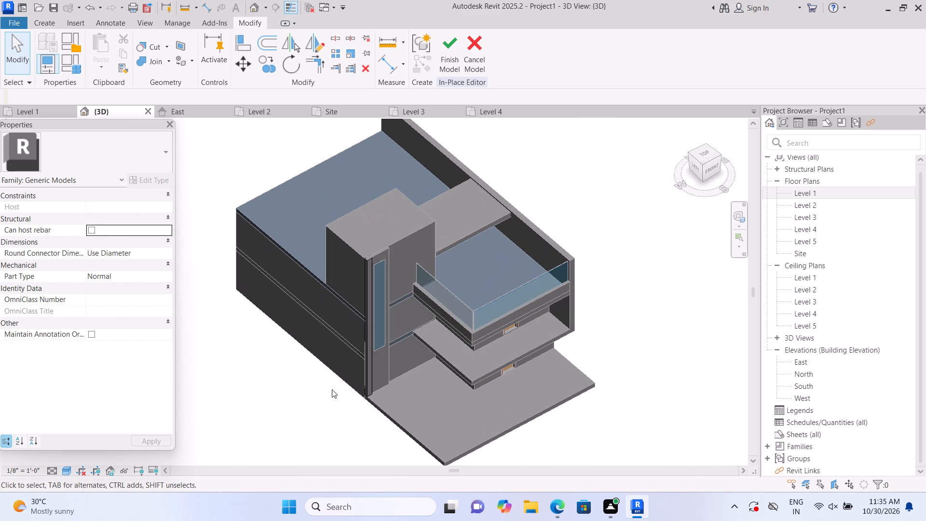
pyautogui.moveTo(323, 383); pyautogui.dragTo(250, 391, button='middle')
pyautogui.scroll(1, 250, 391)
pyautogui.scroll(1, 324, 329)
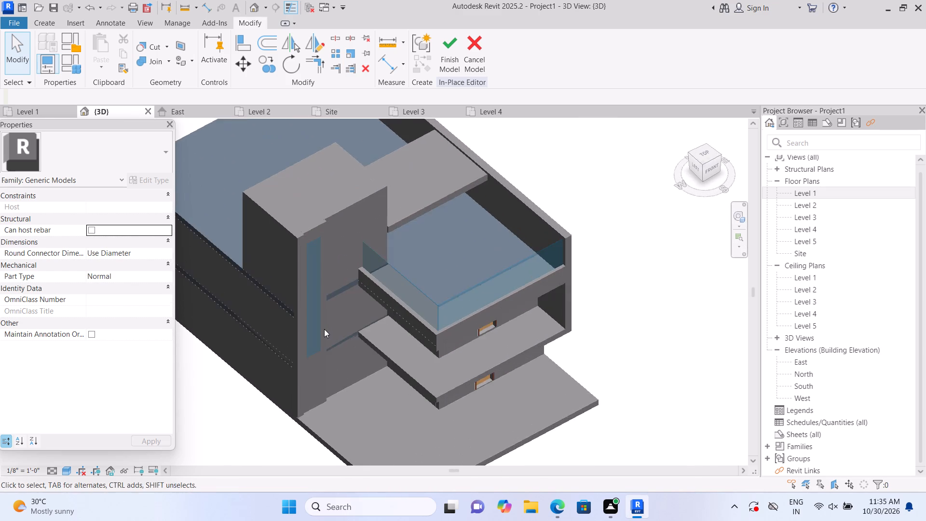
pyautogui.scroll(2, 316, 331)
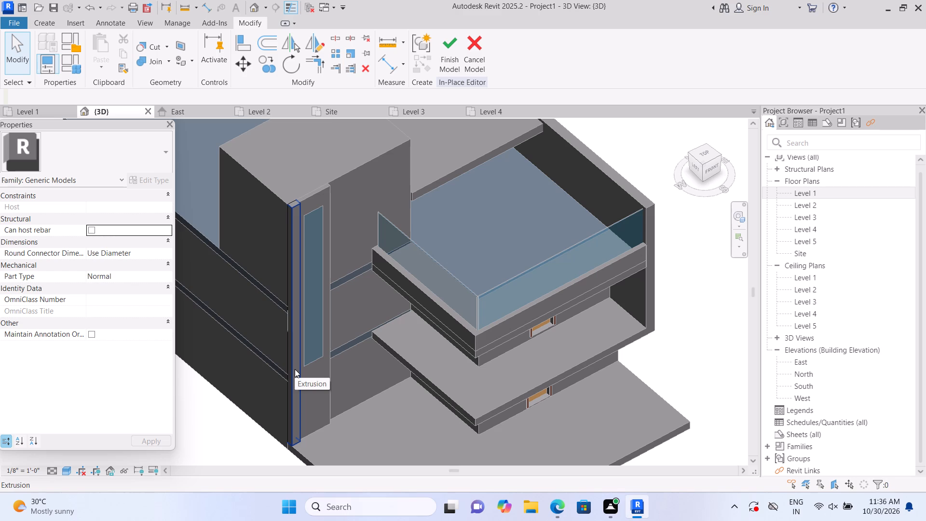
pyautogui.scroll(1, 295, 369)
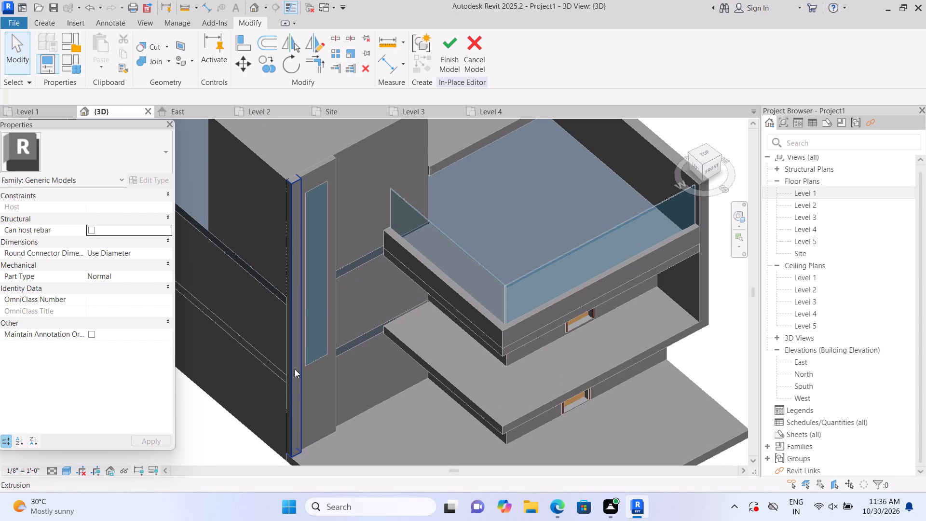
pyautogui.moveTo(228, 441); pyautogui.dragTo(236, 384, button='middle')
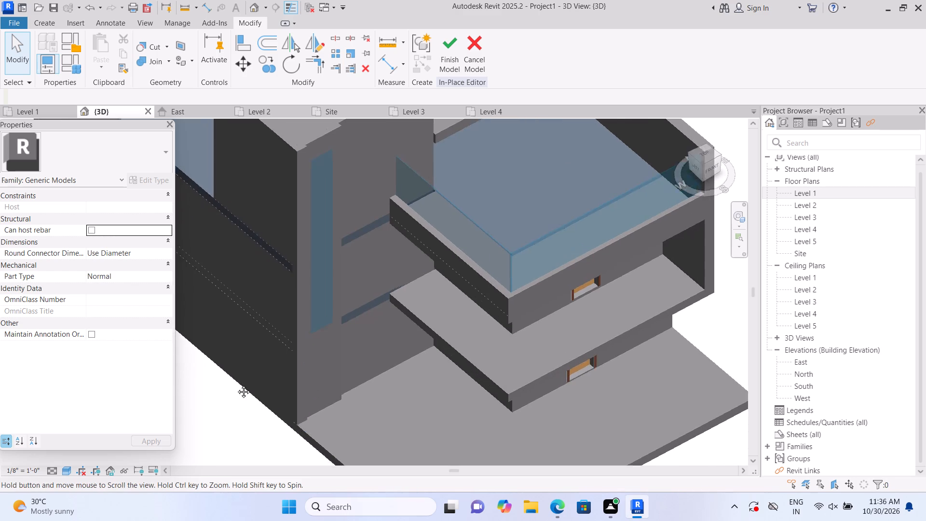
pyautogui.moveTo(236, 384); pyautogui.dragTo(246, 354, button='middle')
pyautogui.click(313, 324)
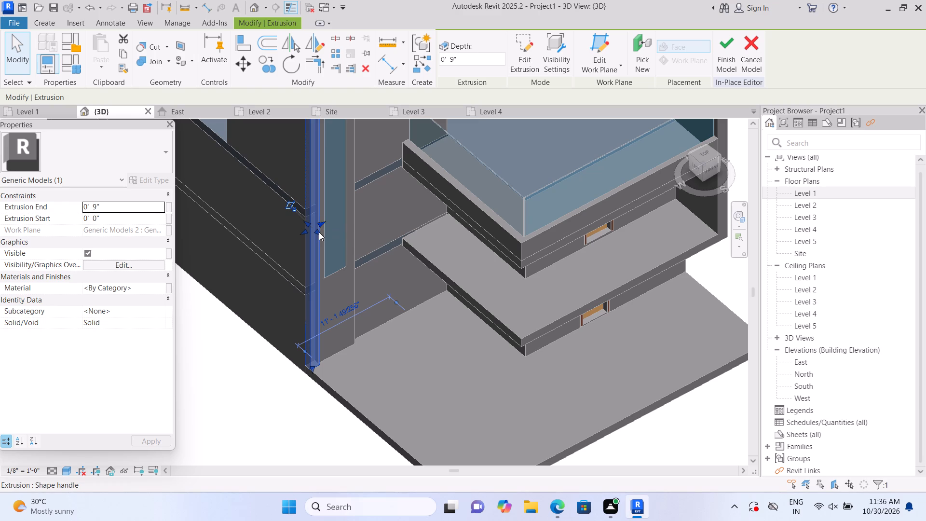
pyautogui.moveTo(317, 232); pyautogui.dragTo(333, 252)
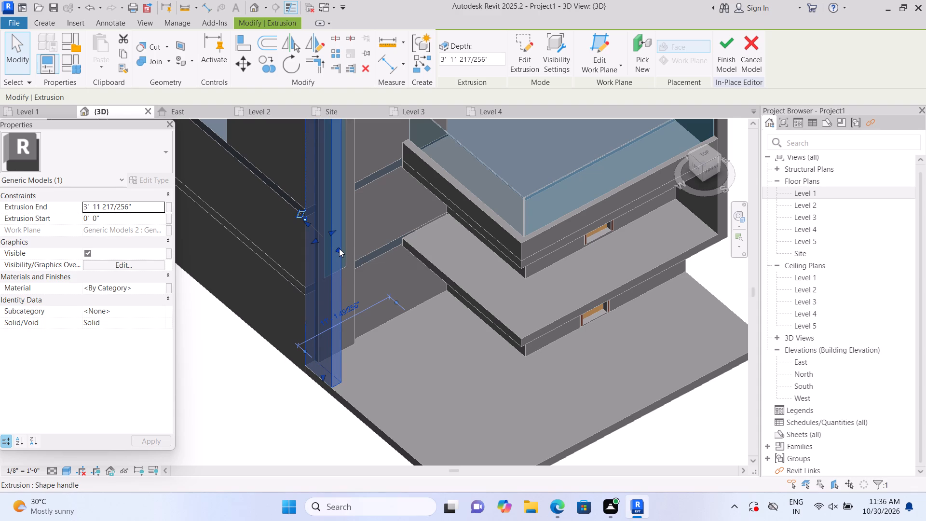
pyautogui.moveTo(339, 248); pyautogui.dragTo(338, 248)
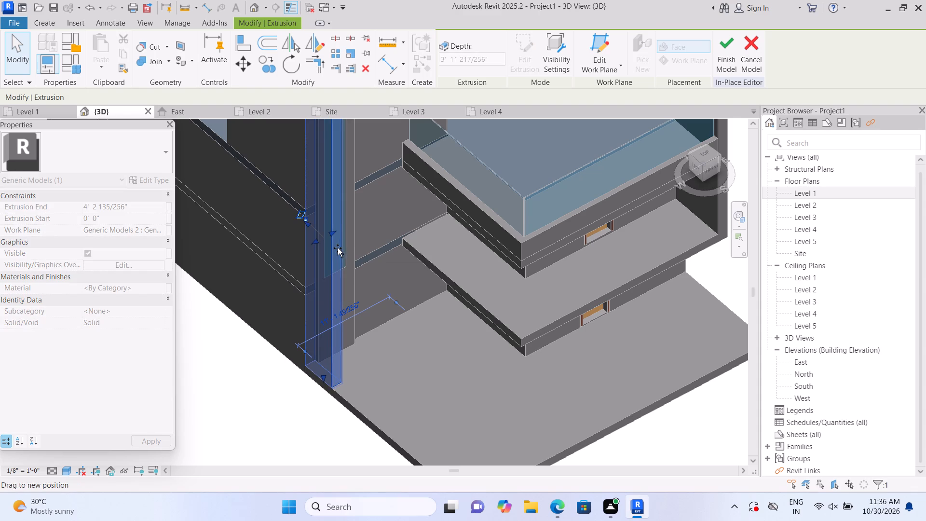
pyautogui.moveTo(338, 248); pyautogui.dragTo(324, 239)
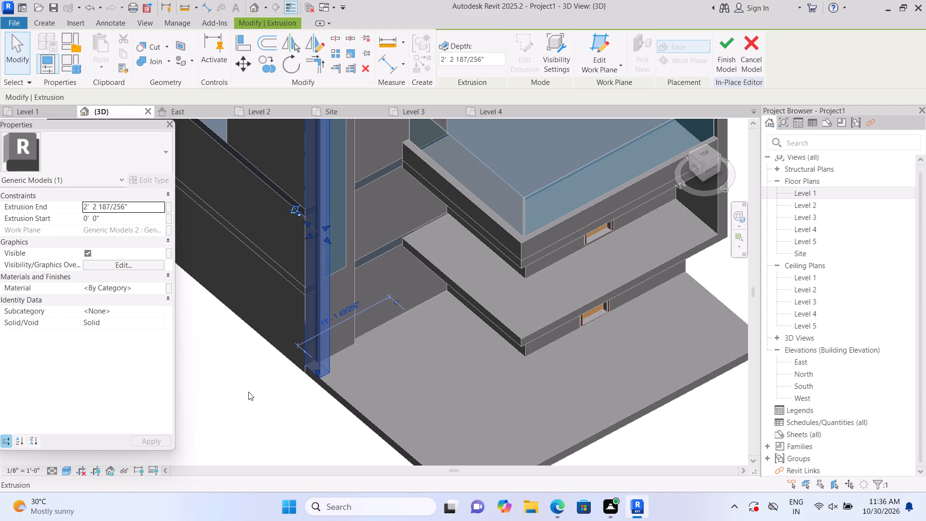
pyautogui.click(248, 392)
# Start a new extrusion with its work plane on the top face of the narrow corner piece.
pyautogui.scroll(-3, 249, 392)
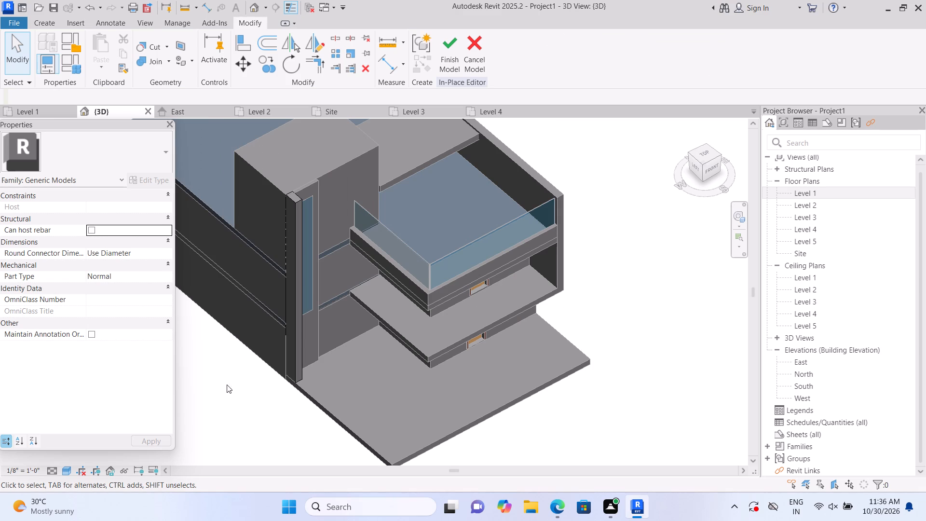
pyautogui.keyDown('shift'); pyautogui.moveTo(215, 381); pyautogui.dragTo(313, 424, button='middle'); pyautogui.keyUp('shift')
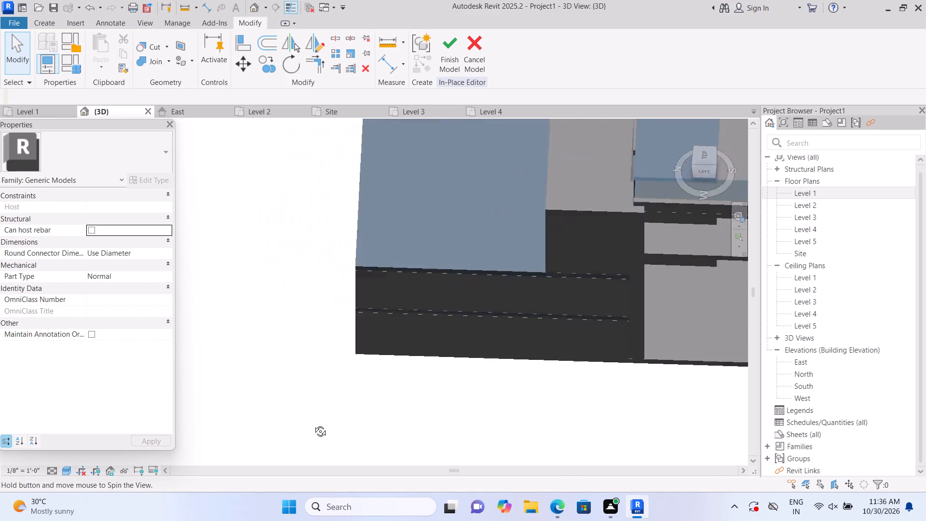
pyautogui.keyDown('shift'); pyautogui.moveTo(313, 424); pyautogui.dragTo(360, 384, button='middle'); pyautogui.keyUp('shift')
pyautogui.moveTo(387, 316); pyautogui.dragTo(253, 427, button='middle')
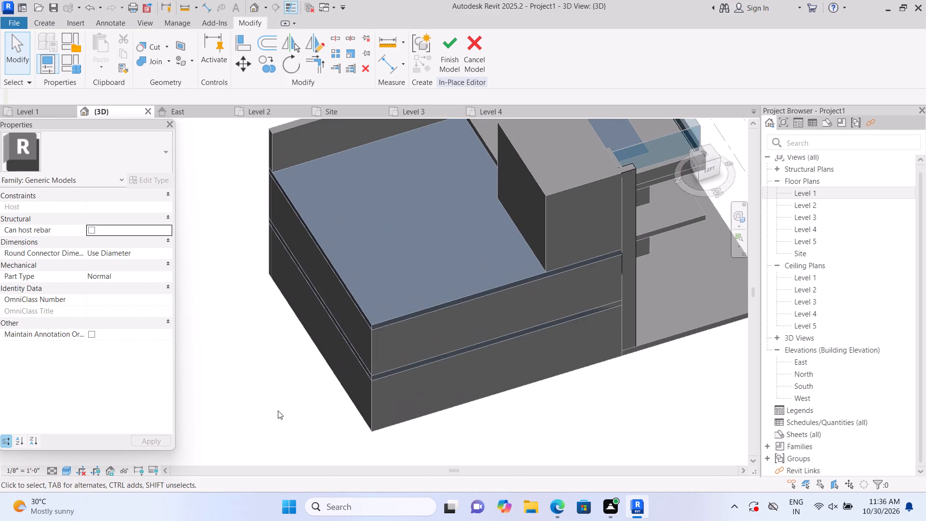
pyautogui.moveTo(313, 380); pyautogui.dragTo(150, 431, button='middle')
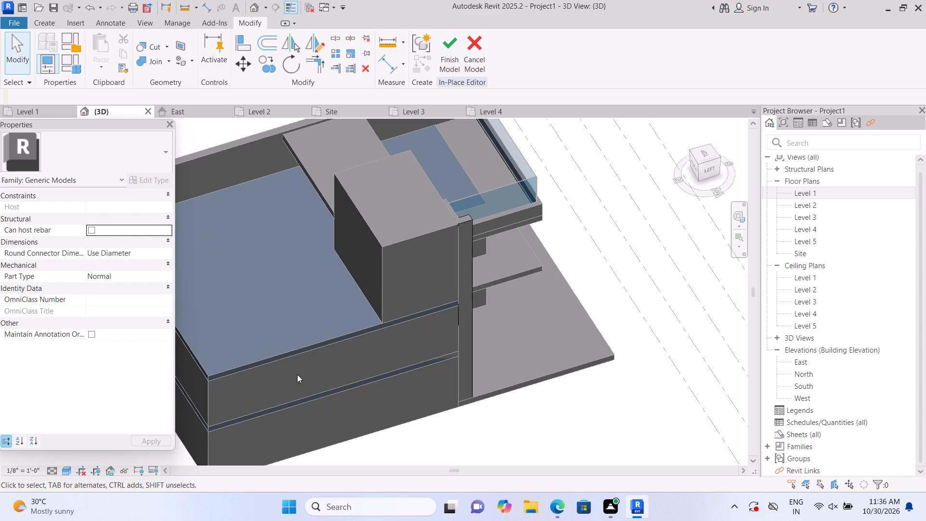
pyautogui.keyDown('shift'); pyautogui.moveTo(295, 379); pyautogui.dragTo(280, 391, button='middle'); pyautogui.keyUp('shift')
pyautogui.scroll(1, 257, 355)
pyautogui.moveTo(257, 355); pyautogui.dragTo(257, 356, button='middle')
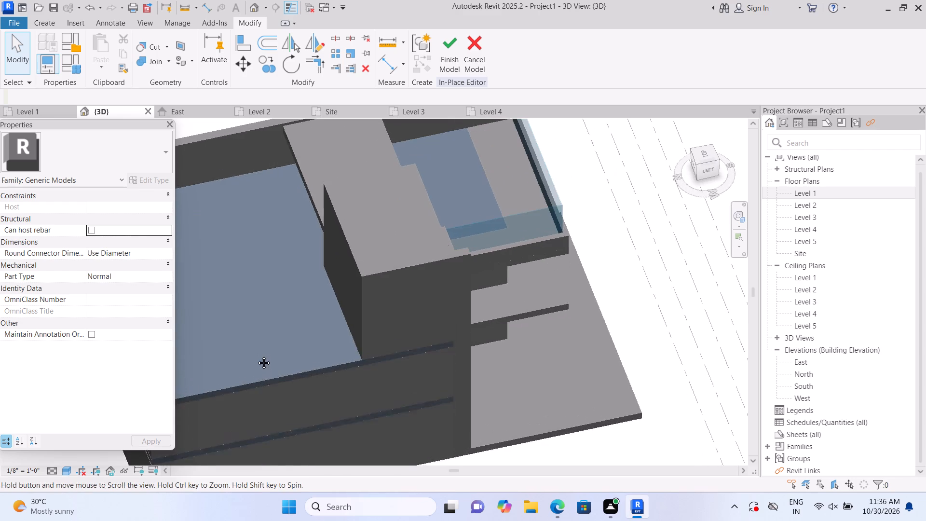
pyautogui.moveTo(257, 356); pyautogui.dragTo(247, 387, button='middle')
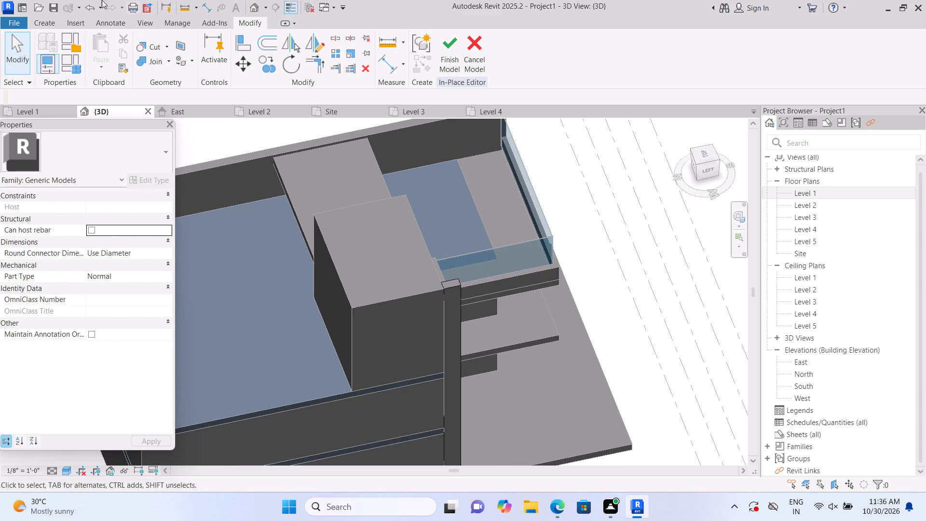
pyautogui.click(44, 24)
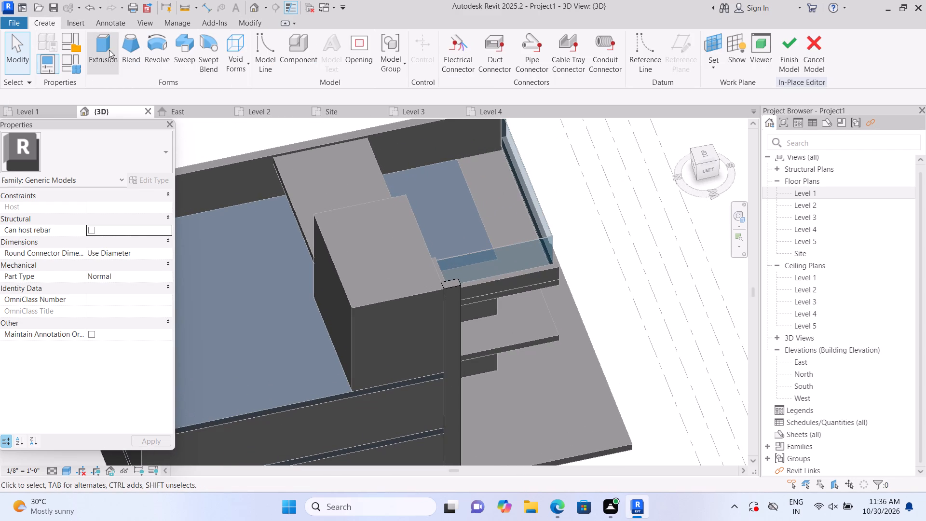
pyautogui.click(109, 51)
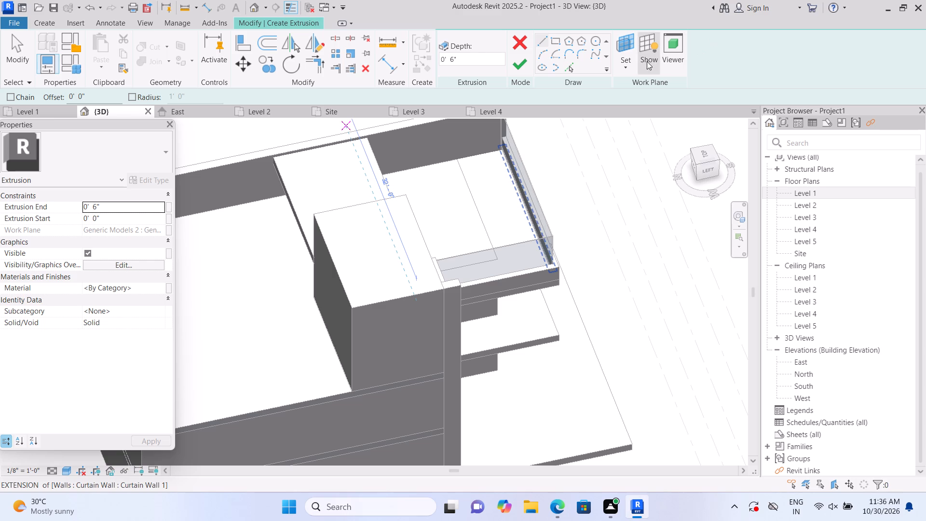
pyautogui.click(629, 69)
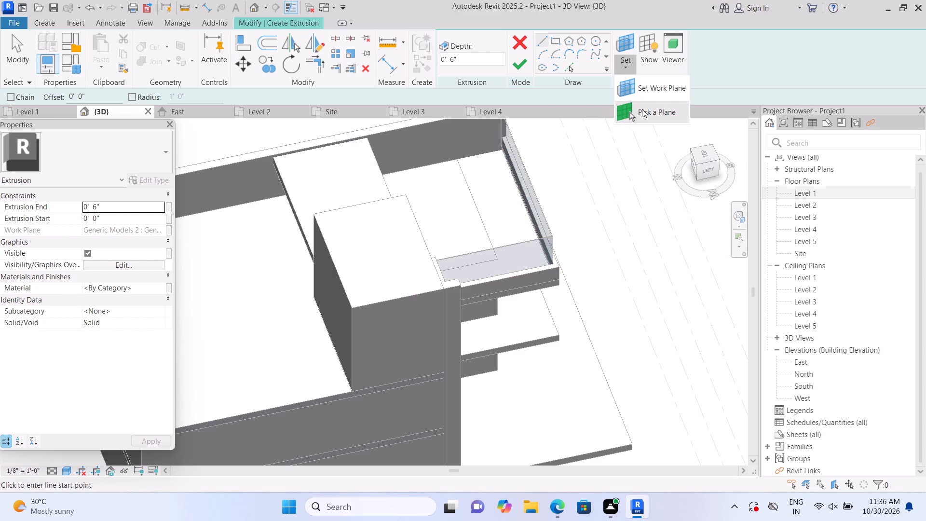
pyautogui.click(642, 109)
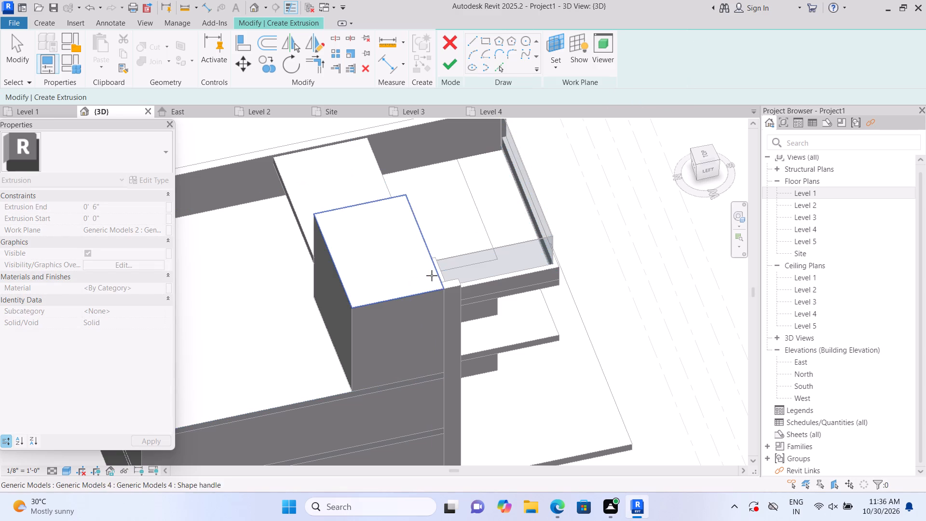
pyautogui.click(453, 285)
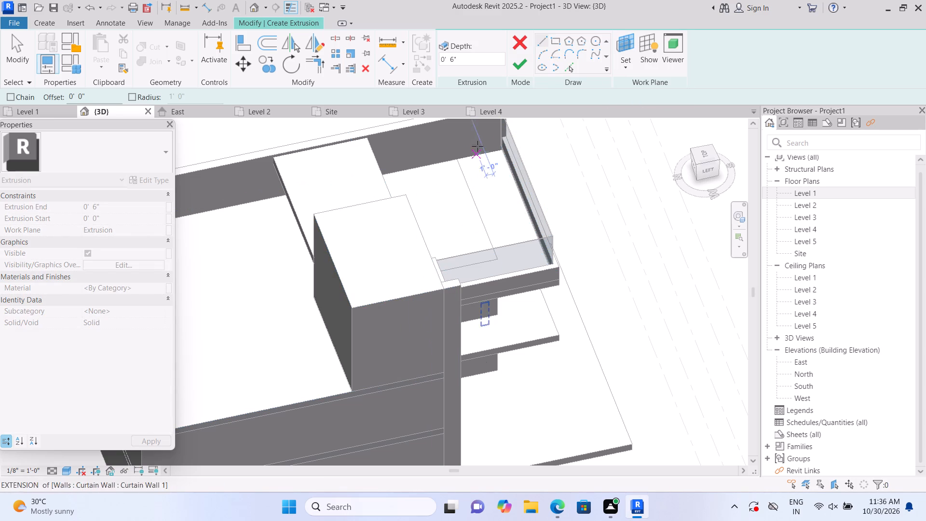
# Sketch a rectangular profile starting at the front outer corner of the narrow corner piece's top face.
pyautogui.click(559, 36)
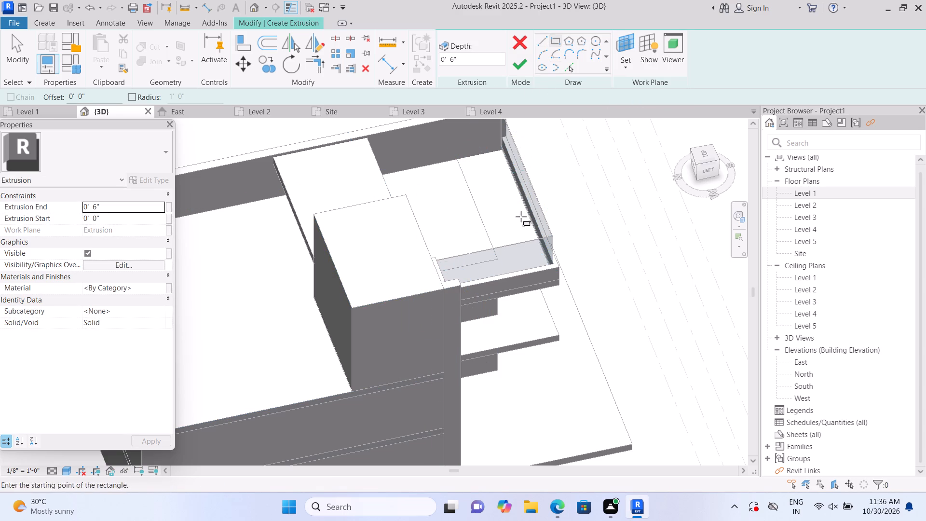
pyautogui.click(463, 284)
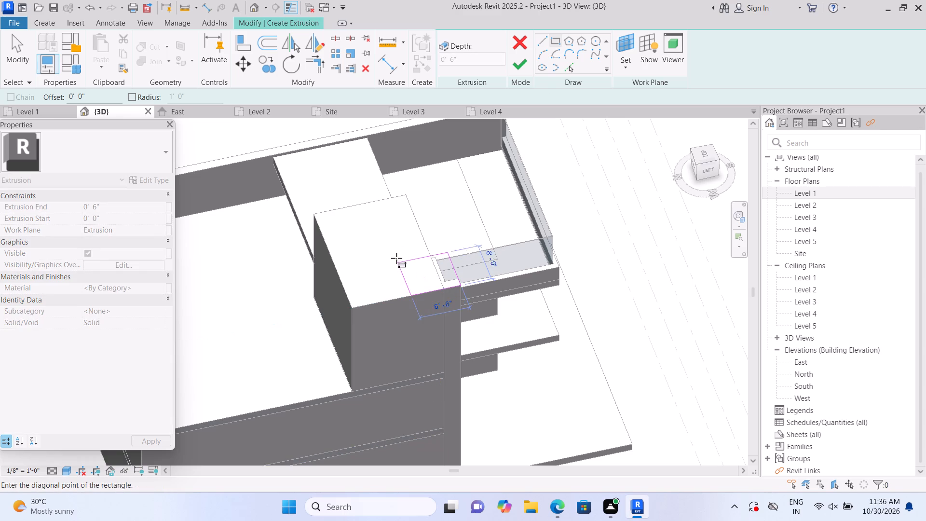
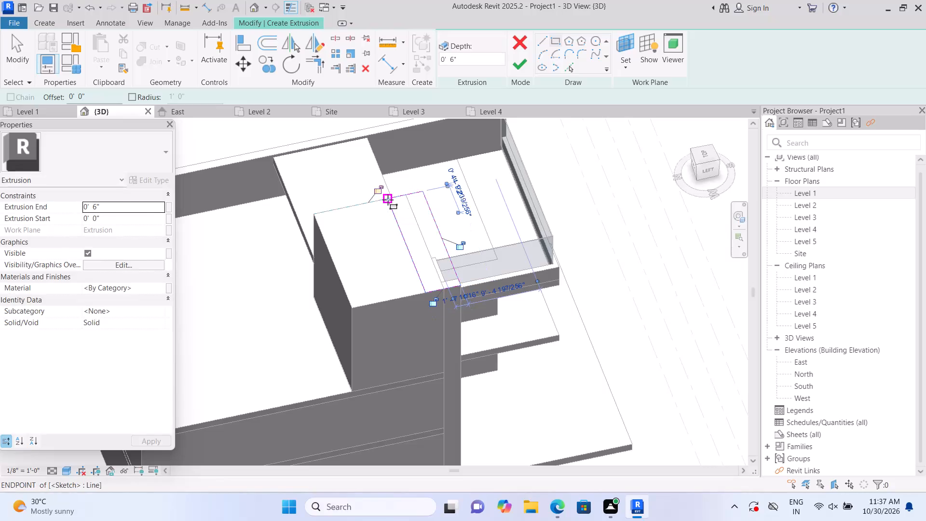
# Finish the rectangular sketch as an extrusion and set its extrusion end to 9".
pyautogui.doubleClick(520, 64)
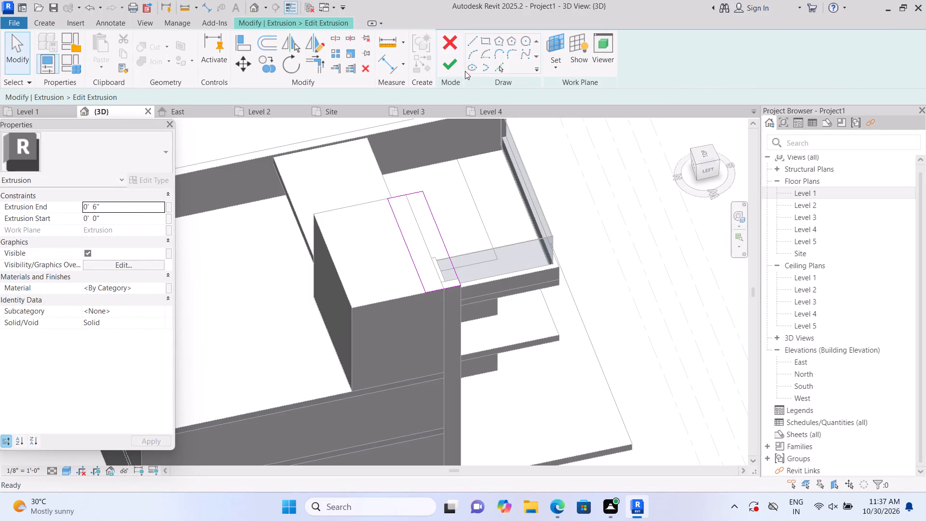
pyautogui.click(457, 67)
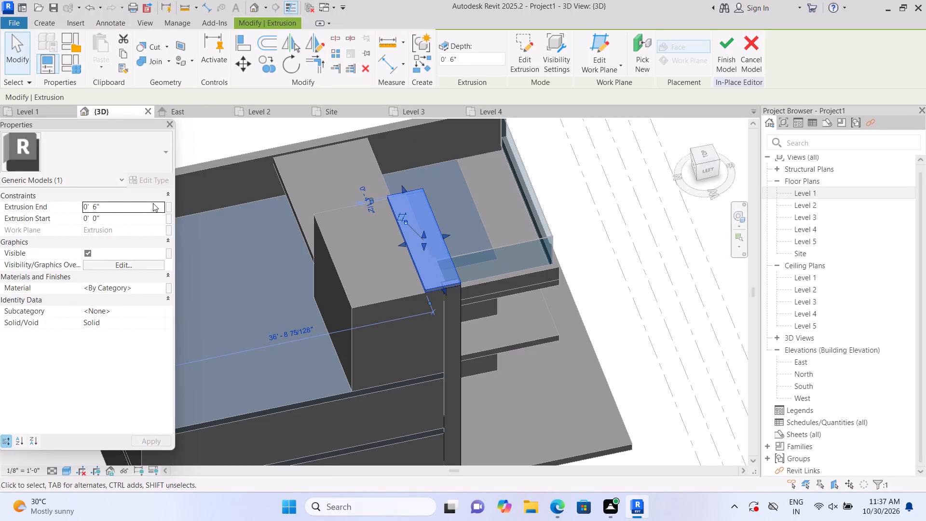
pyautogui.click(153, 203)
pyautogui.press('BackSpace')
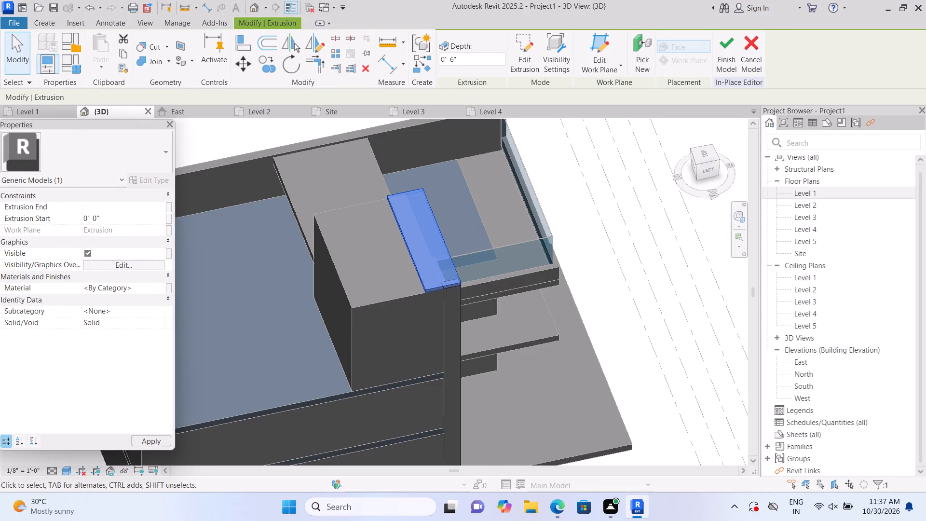
pyautogui.write('9"')
pyautogui.press('Return')
pyautogui.click(624, 299)
# Stretch the new 9" slab's rear face back to the rear edge of the tower roof.
pyautogui.keyDown('shift'); pyautogui.moveTo(627, 305); pyautogui.dragTo(546, 335, button='middle'); pyautogui.keyUp('shift')
pyautogui.click(682, 125)
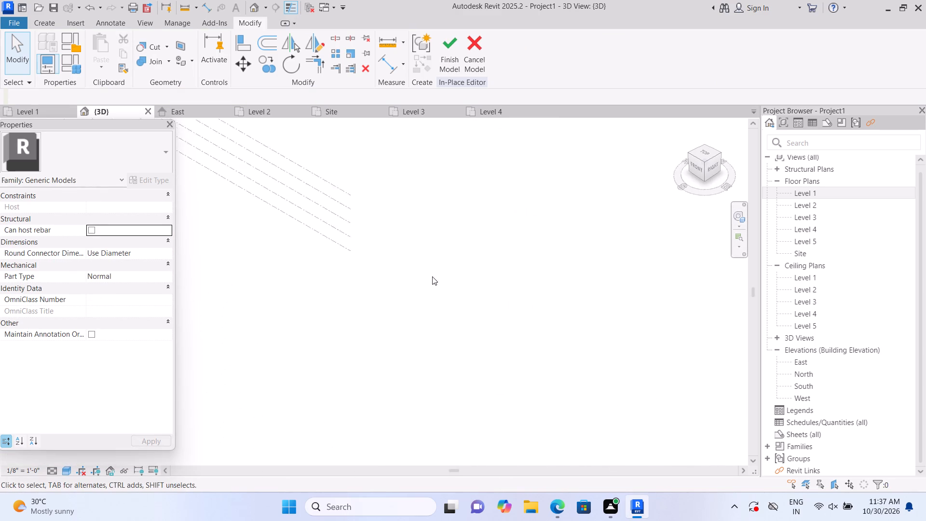
pyautogui.scroll(3, 262, 328)
pyautogui.scroll(1, 264, 163)
pyautogui.scroll(1, 232, 212)
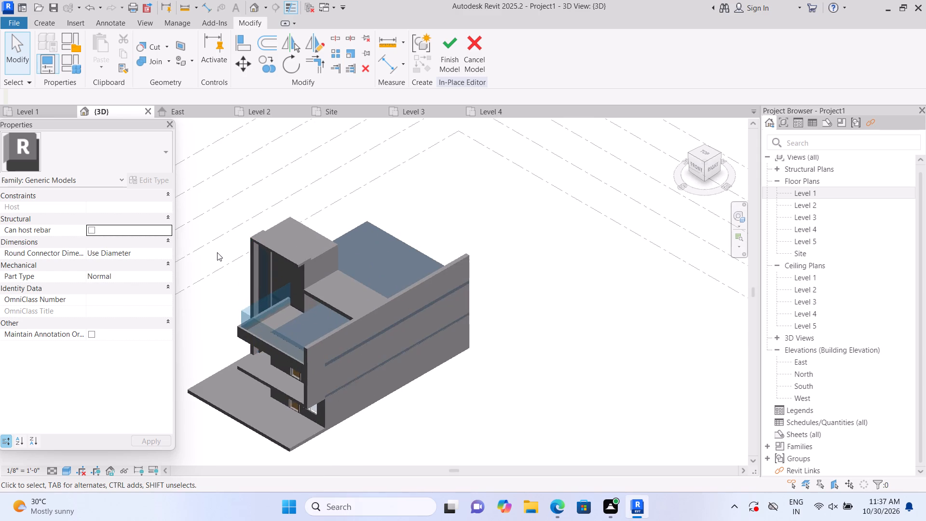
pyautogui.scroll(2, 217, 252)
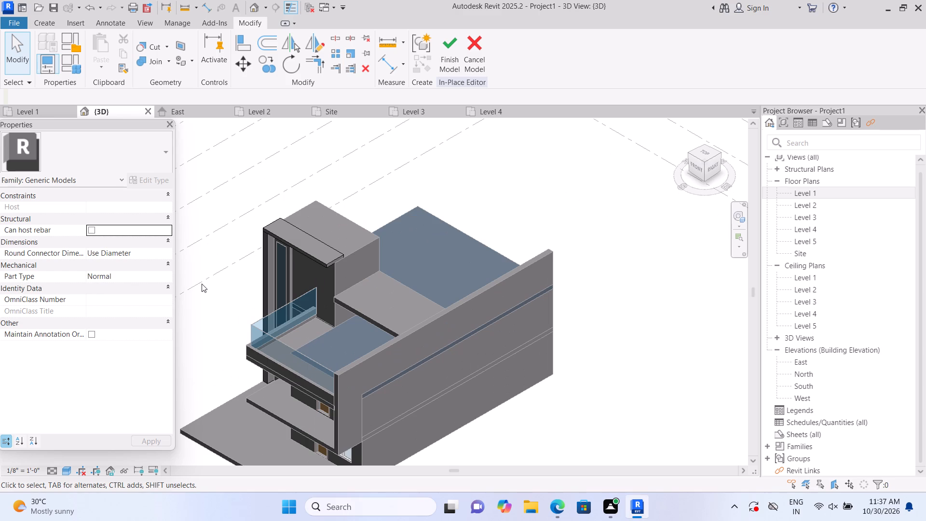
pyautogui.moveTo(205, 313); pyautogui.dragTo(241, 270, button='middle')
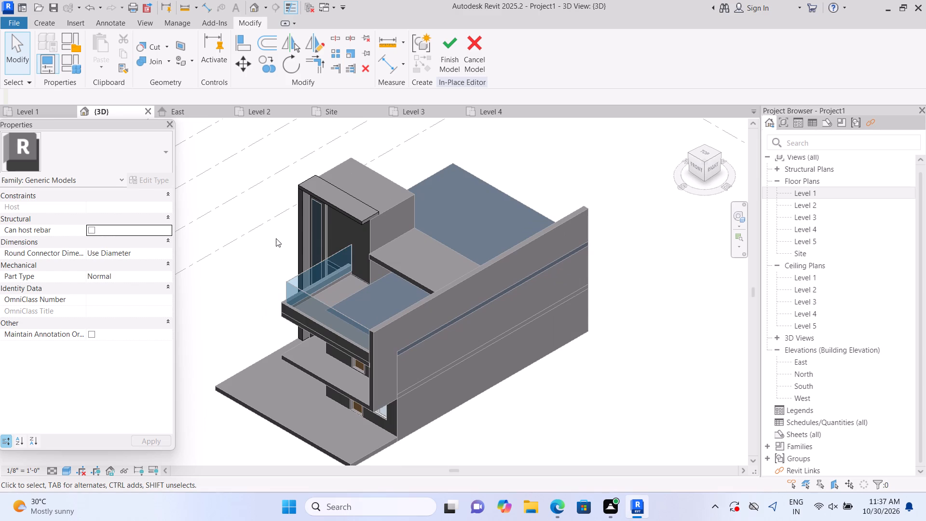
pyautogui.moveTo(259, 263); pyautogui.dragTo(269, 310, button='middle')
pyautogui.scroll(2, 269, 311)
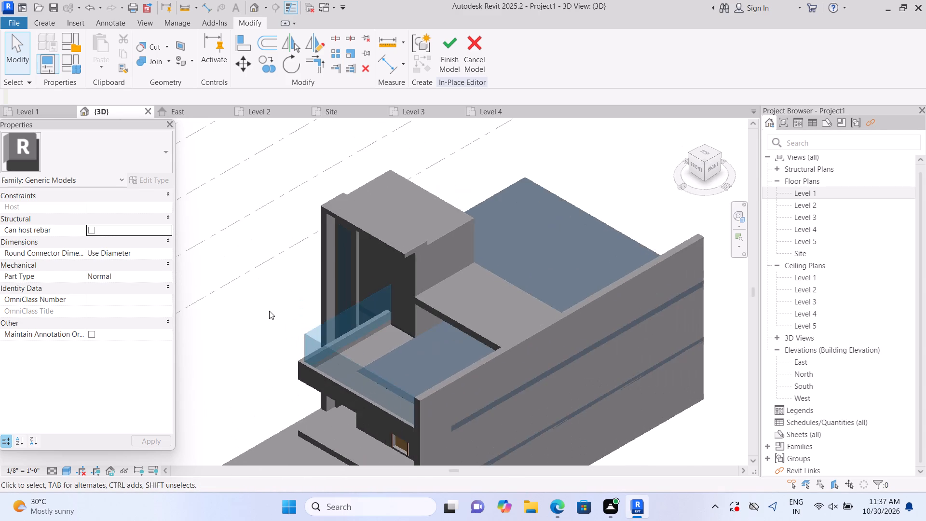
pyautogui.scroll(1, 269, 310)
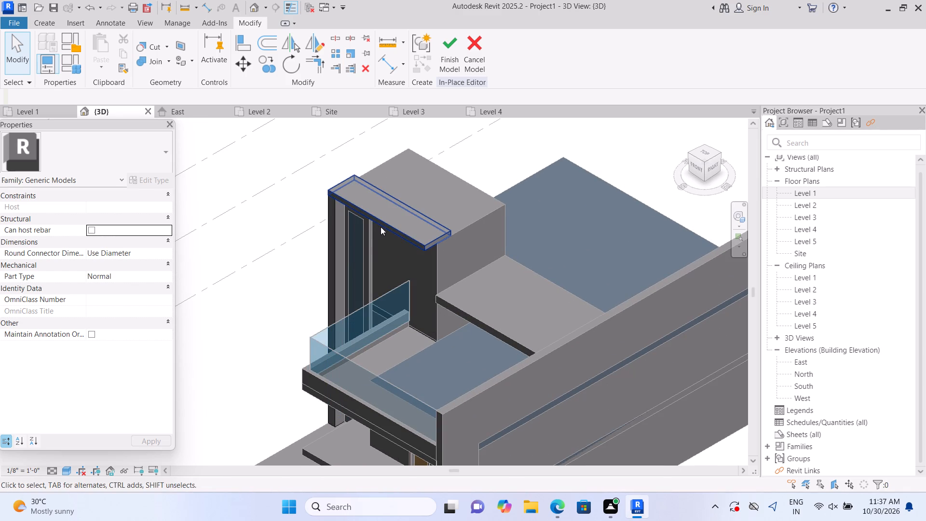
pyautogui.keyDown('shift'); pyautogui.moveTo(273, 290); pyautogui.dragTo(281, 264, button='middle'); pyautogui.keyUp('shift')
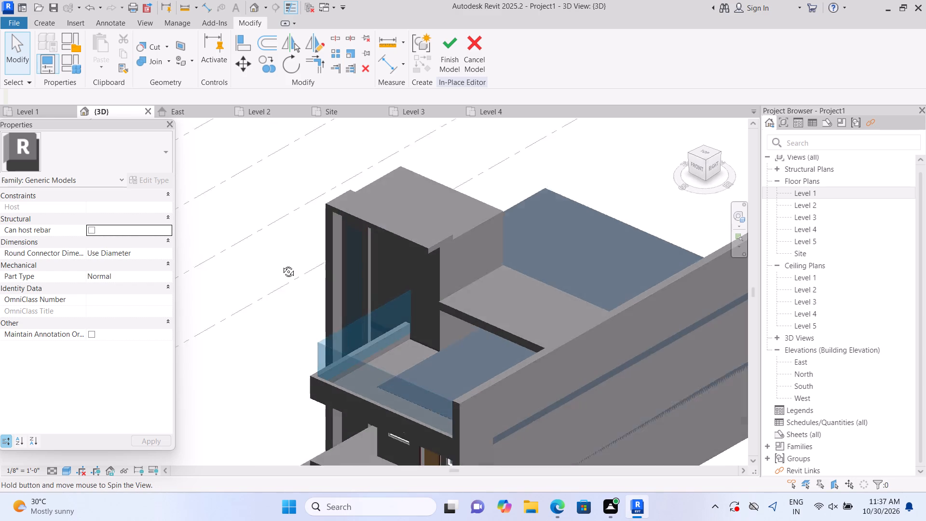
pyautogui.keyDown('shift'); pyautogui.moveTo(281, 264); pyautogui.dragTo(312, 230, button='middle'); pyautogui.keyUp('shift')
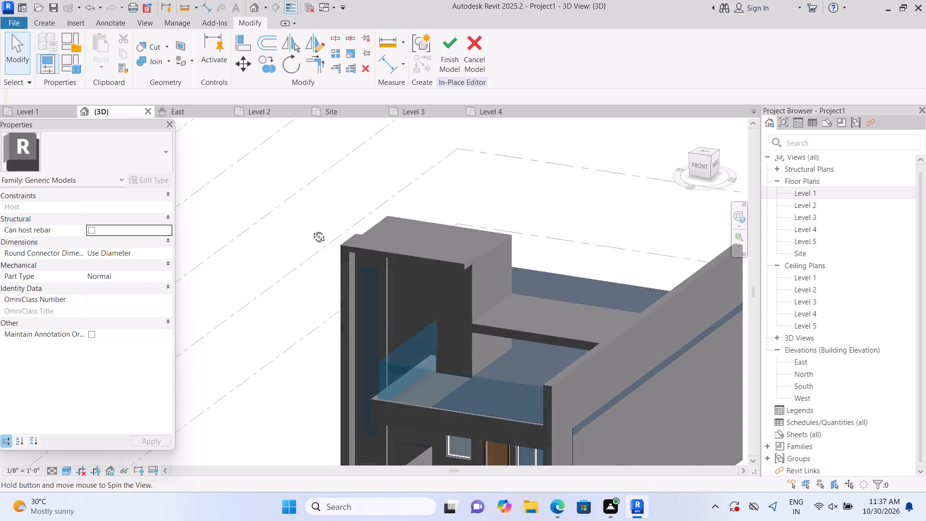
pyautogui.keyDown('shift'); pyautogui.moveTo(312, 230); pyautogui.dragTo(270, 286, button='middle'); pyautogui.keyUp('shift')
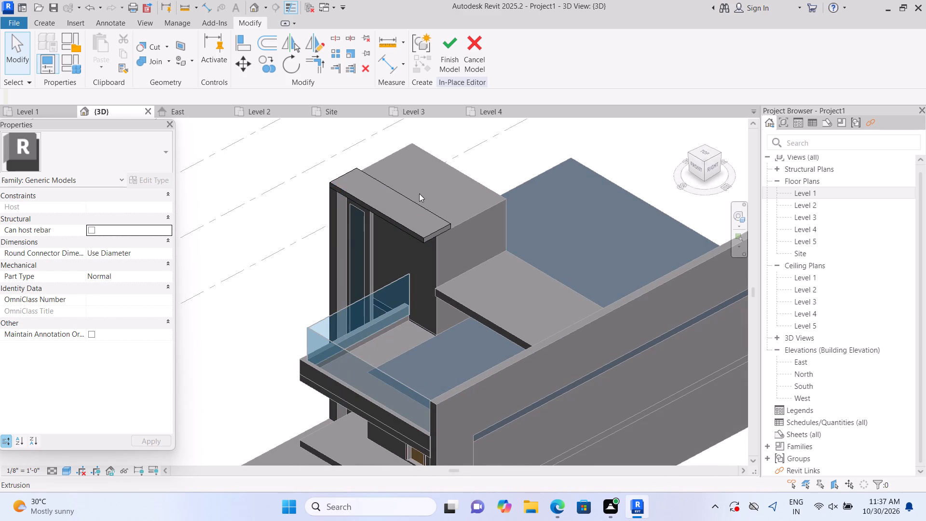
pyautogui.click(410, 204)
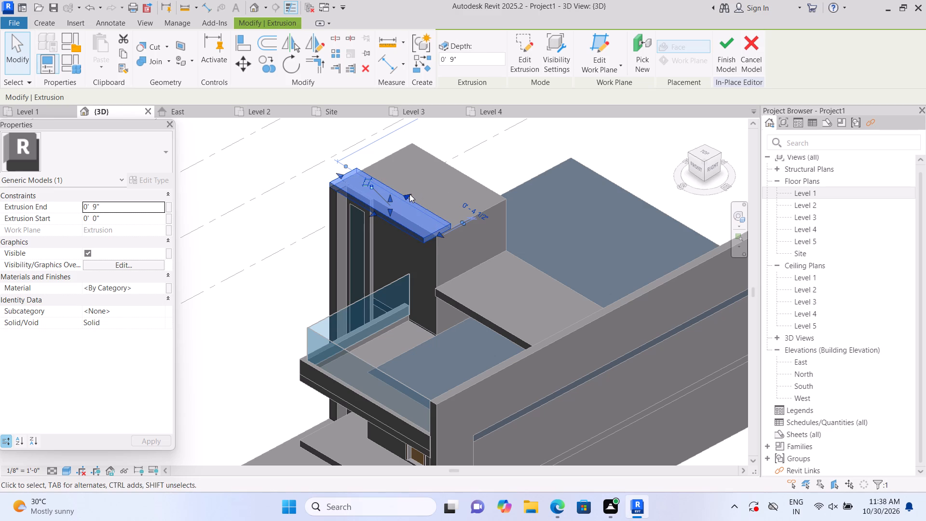
pyautogui.moveTo(409, 194); pyautogui.dragTo(462, 166)
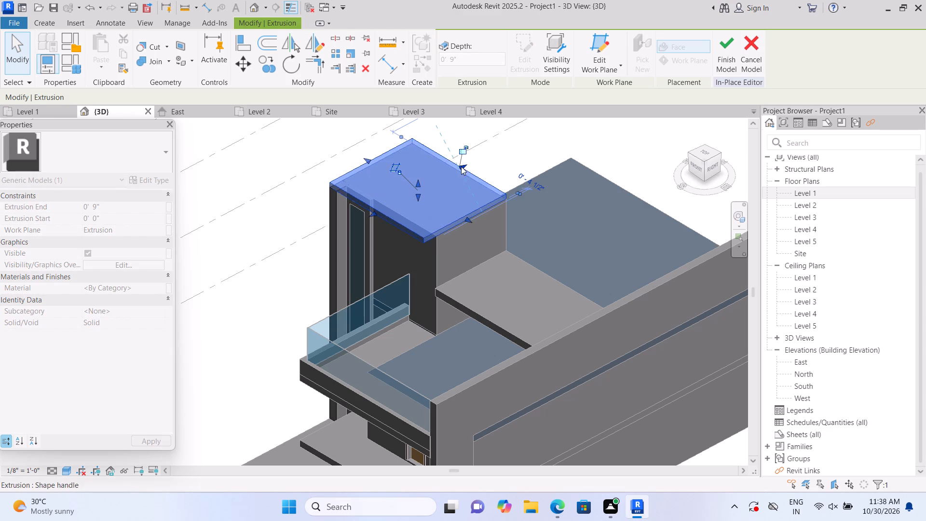
# Stretch the slab's terrace-side face outward past the tower's side wall to form an overhang.
pyautogui.moveTo(468, 218); pyautogui.dragTo(477, 225)
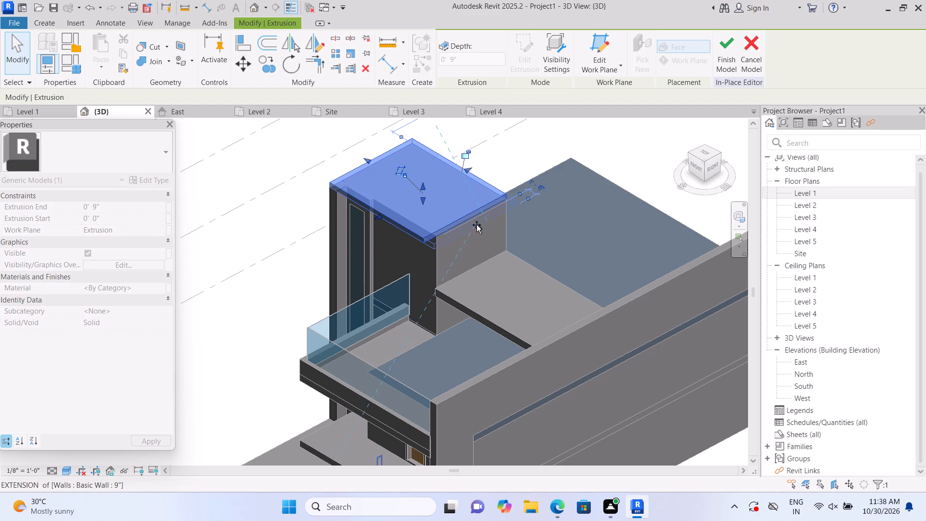
pyautogui.moveTo(477, 225); pyautogui.dragTo(484, 225)
pyautogui.click(311, 263)
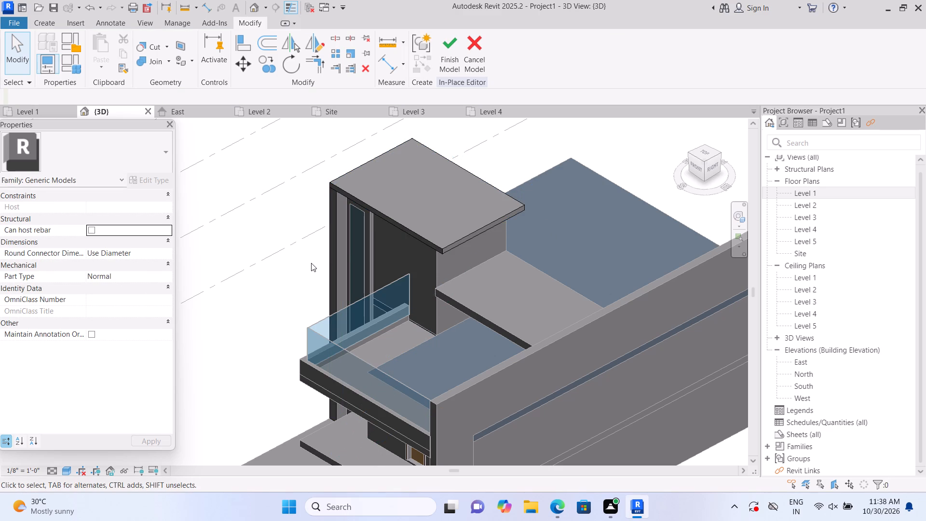
# Raise the top face of the tower's roof slab to an extrusion depth of about 2'-2 5/16".
pyautogui.scroll(-4, 311, 263)
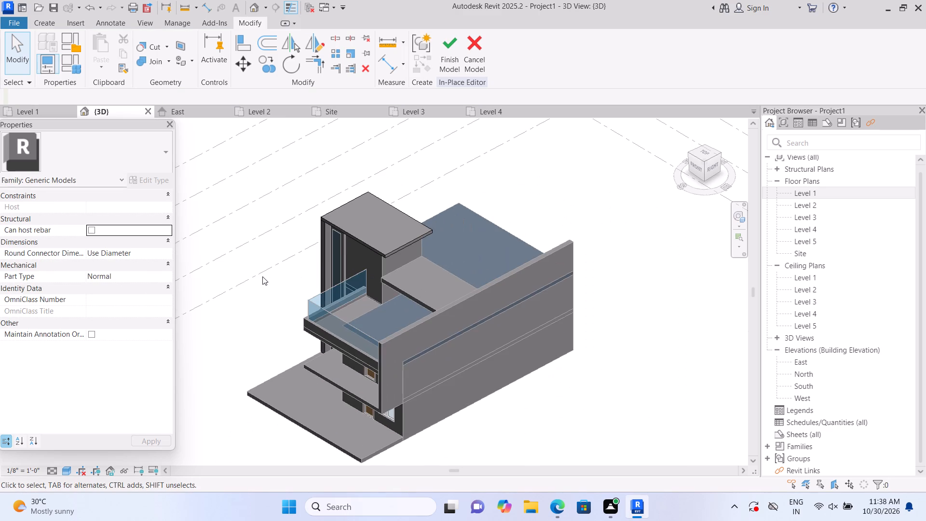
pyautogui.moveTo(267, 277); pyautogui.dragTo(277, 271, button='middle')
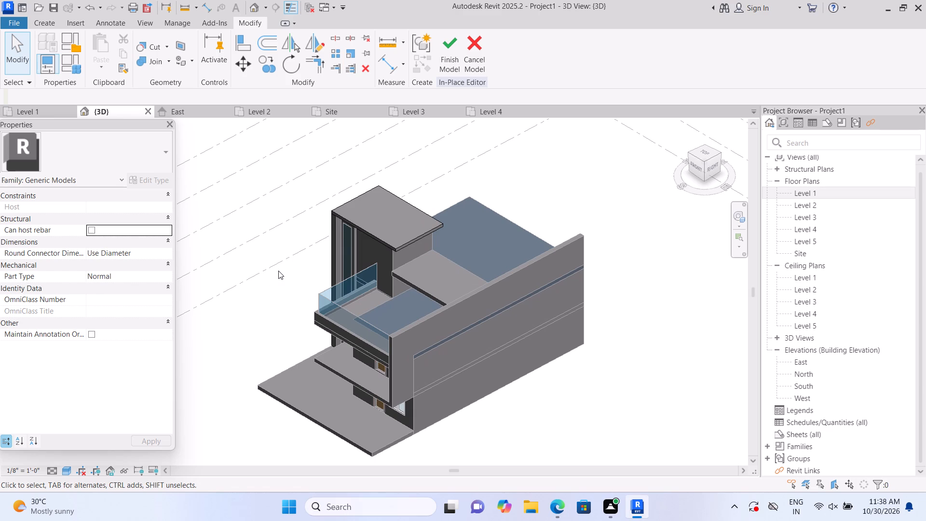
pyautogui.click(367, 236)
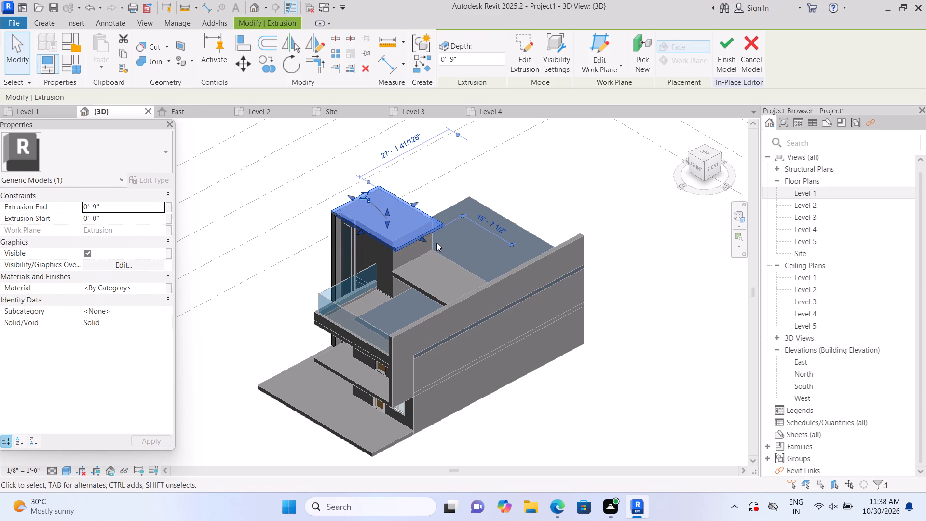
pyautogui.click(274, 293)
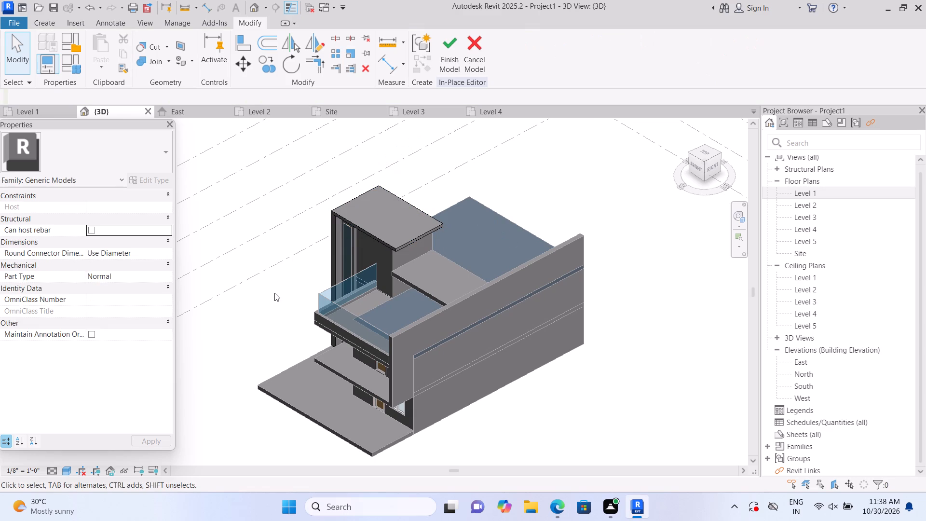
pyautogui.click(381, 209)
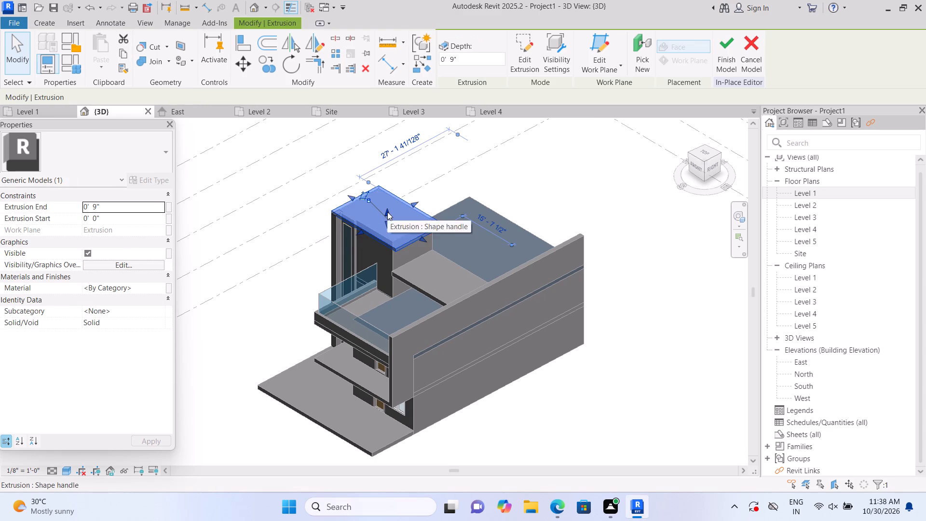
pyautogui.click(387, 212)
pyautogui.click(293, 286)
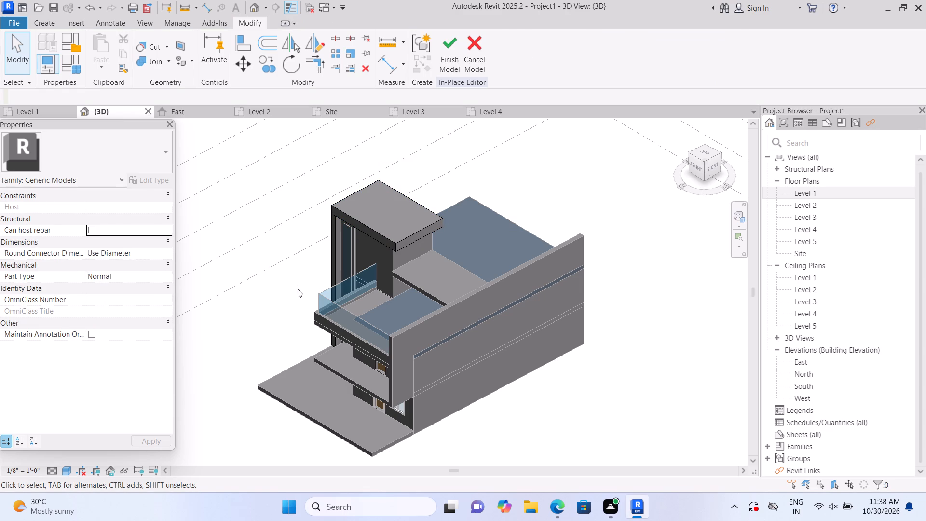
# Examine the thickened roof slab and the narrow corner piece beneath it from the front of the house.
pyautogui.keyDown('shift'); pyautogui.moveTo(274, 302); pyautogui.dragTo(303, 324, button='middle'); pyautogui.keyUp('shift')
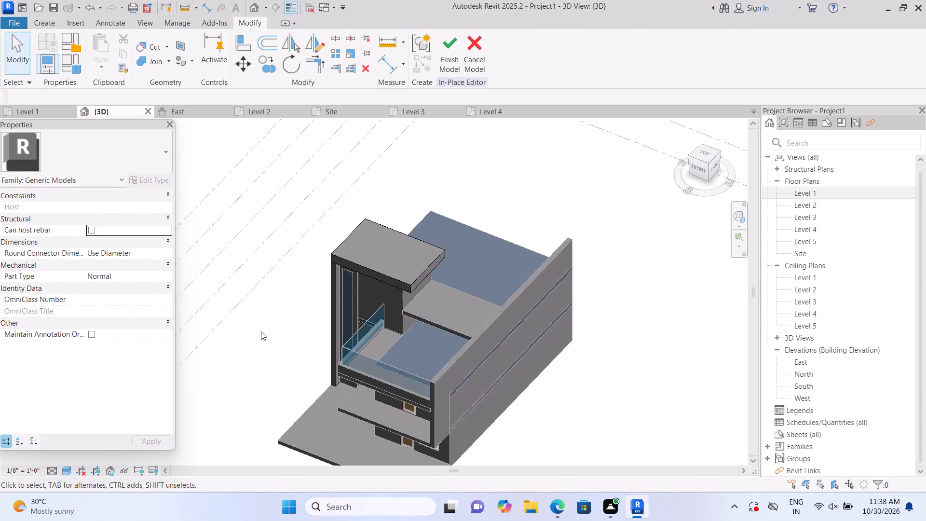
pyautogui.keyDown('shift'); pyautogui.moveTo(255, 332); pyautogui.dragTo(293, 351, button='middle'); pyautogui.keyUp('shift')
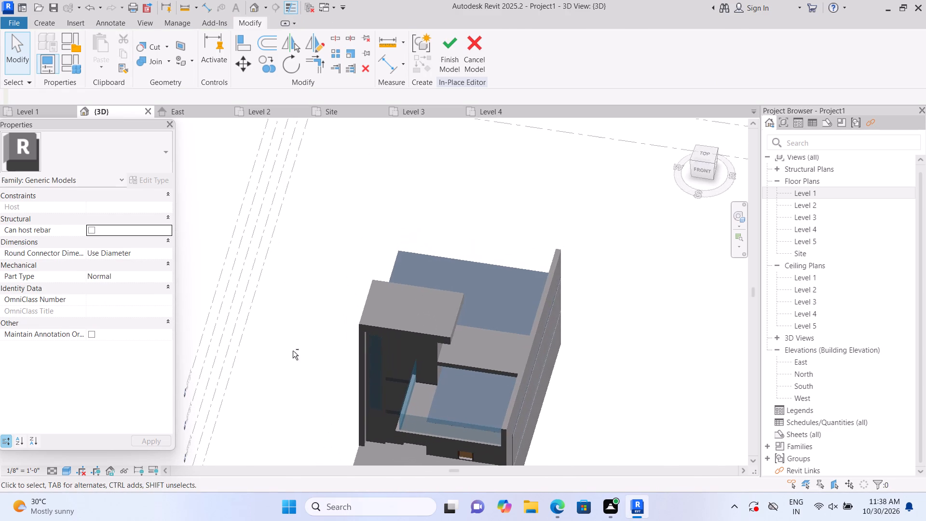
pyautogui.keyDown('shift'); pyautogui.scroll(1, 293, 351); pyautogui.keyUp('shift')
pyautogui.click(683, 127)
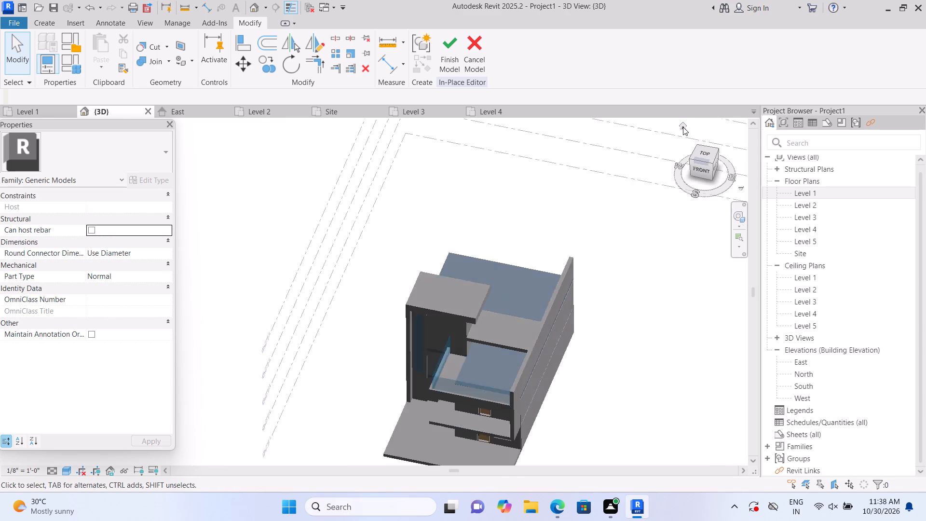
pyautogui.keyDown('shift'); pyautogui.moveTo(295, 372); pyautogui.dragTo(414, 389, button='middle'); pyautogui.keyUp('shift')
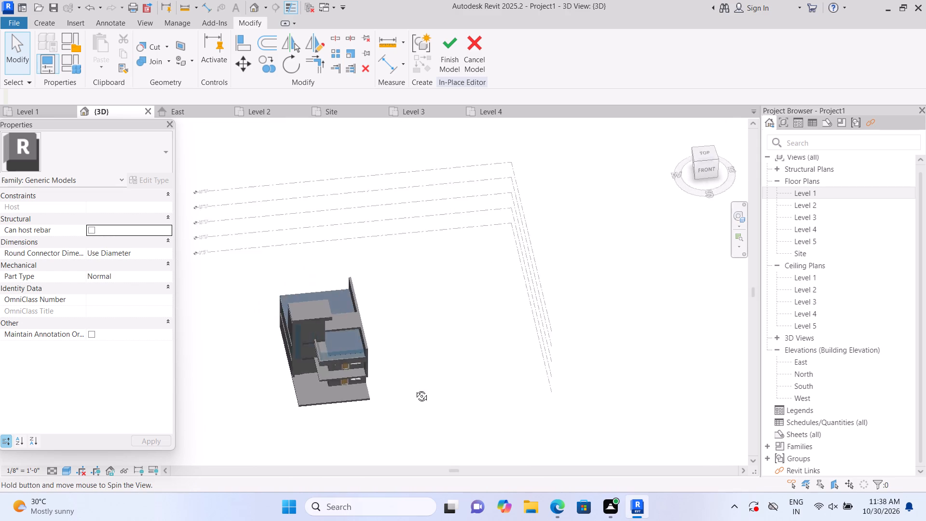
pyautogui.keyDown('shift'); pyautogui.moveTo(414, 389); pyautogui.dragTo(407, 378, button='middle'); pyautogui.keyUp('shift')
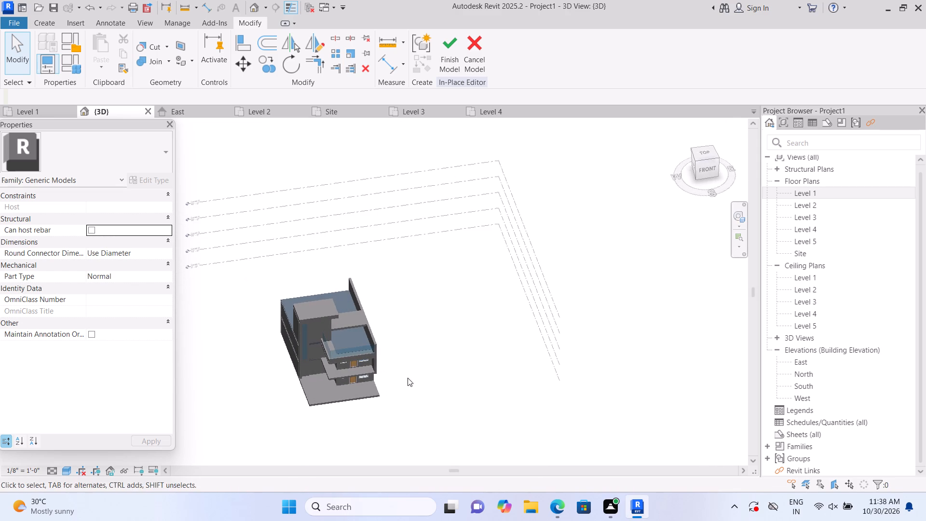
pyautogui.scroll(9, 313, 369)
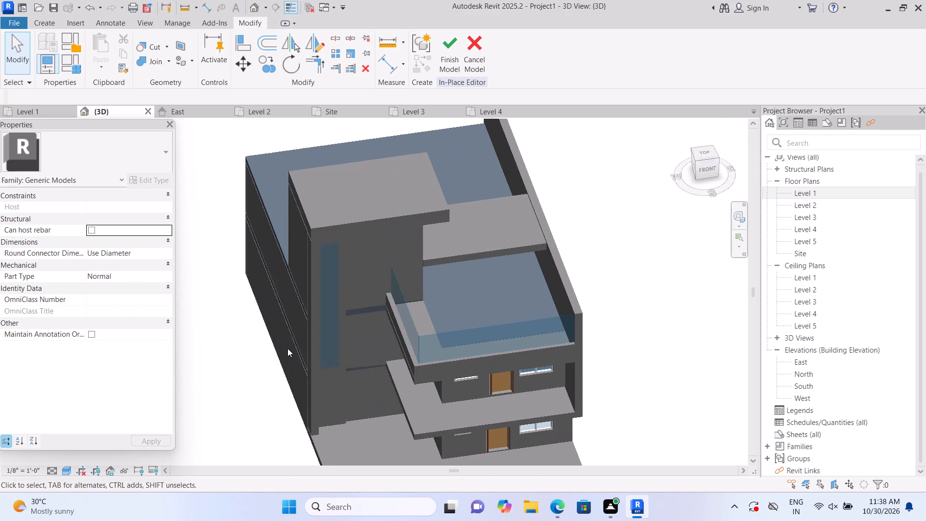
pyautogui.scroll(2, 292, 345)
pyautogui.click(320, 323)
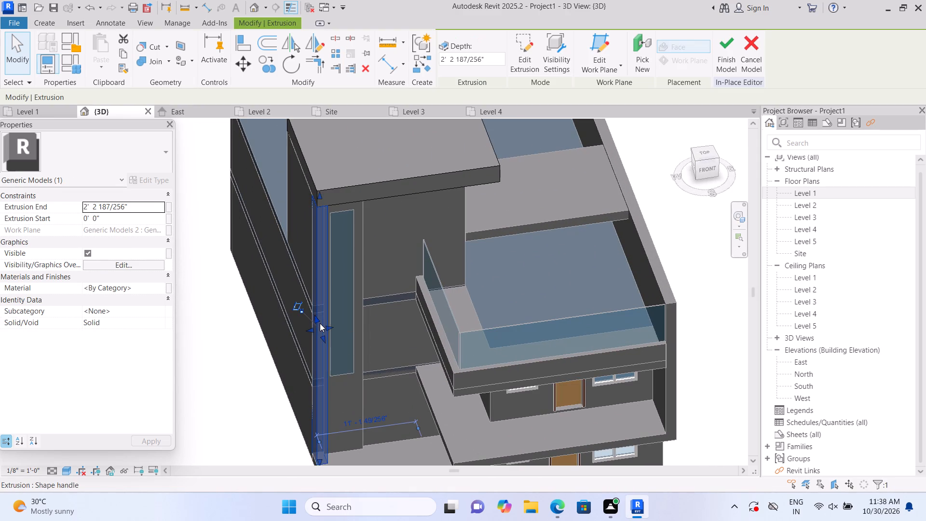
pyautogui.click(229, 413)
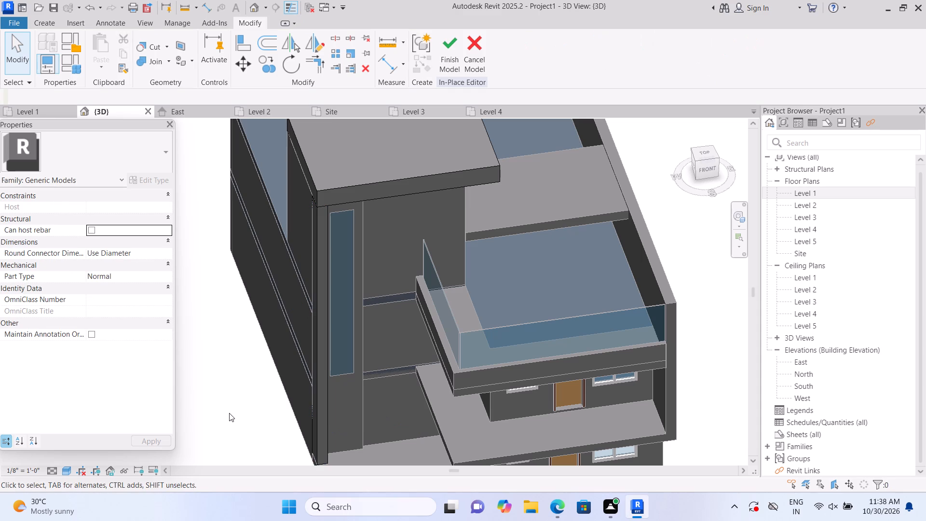
pyautogui.scroll(-3, 229, 413)
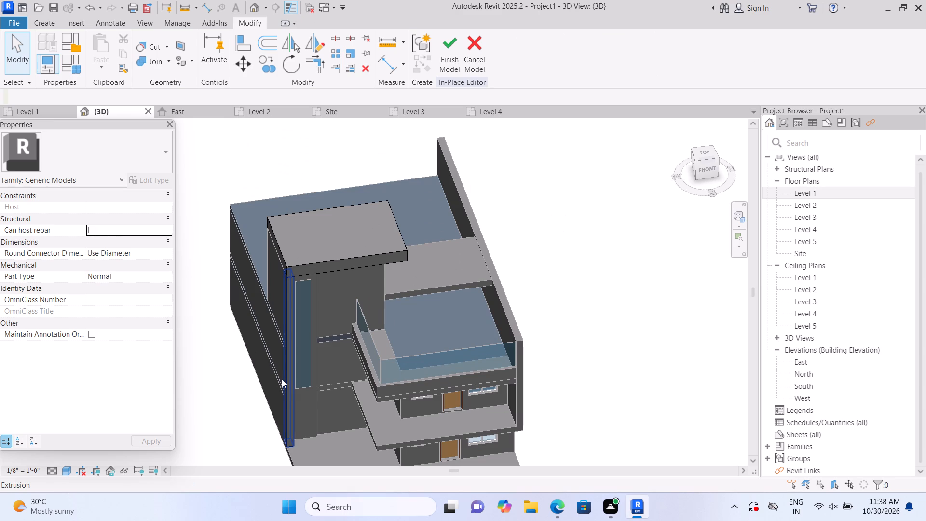
# Lower the top face of the tower's roof slab to an extrusion depth of about 2'-1 5/8".
pyautogui.click(335, 272)
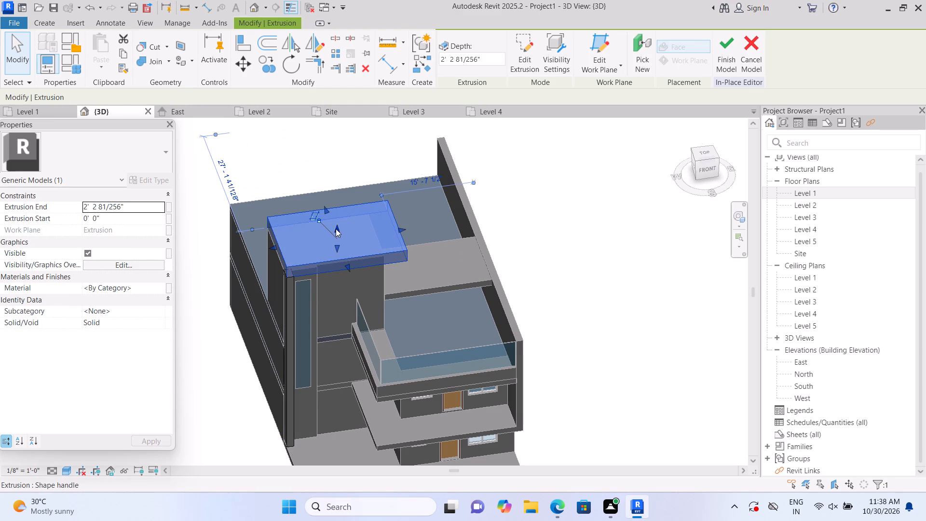
pyautogui.moveTo(337, 229); pyautogui.dragTo(340, 234)
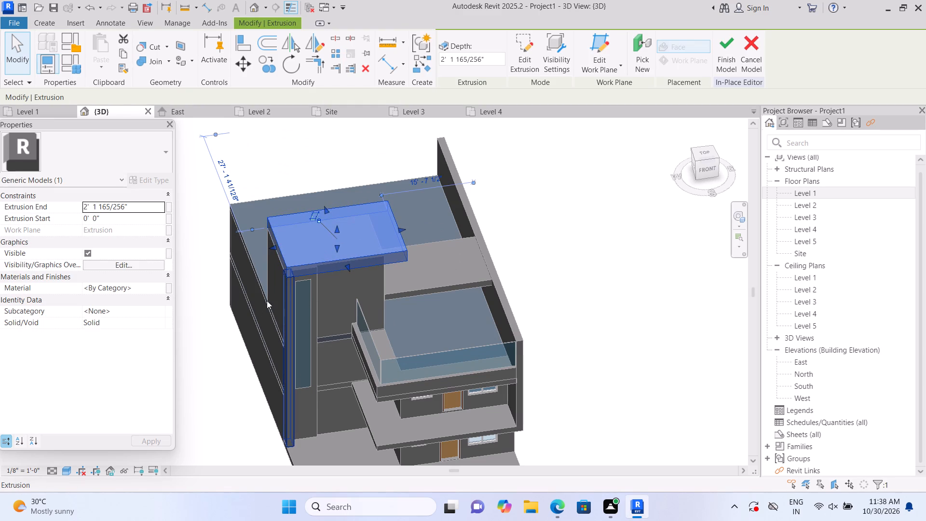
pyautogui.click(208, 360)
# Delete the thick roof slab extrusion on top of the tower.
pyautogui.click(360, 255)
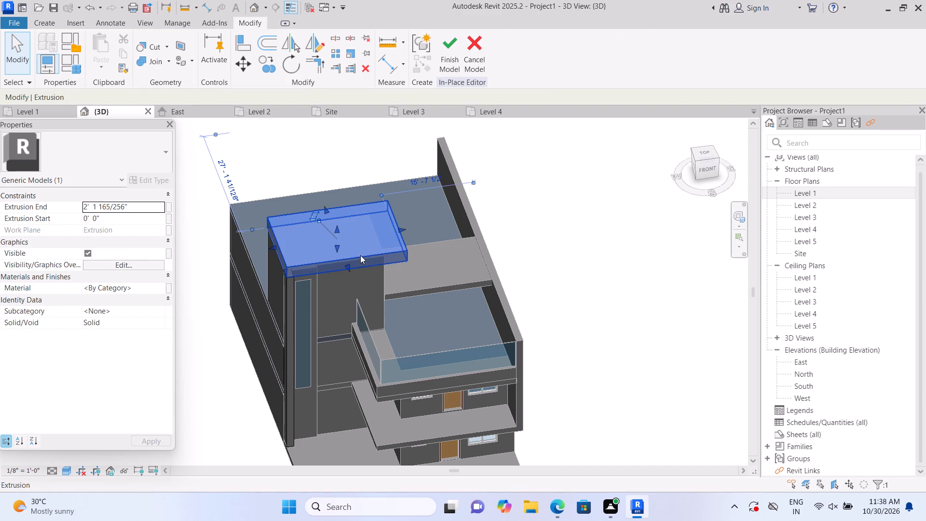
pyautogui.press('Delete')
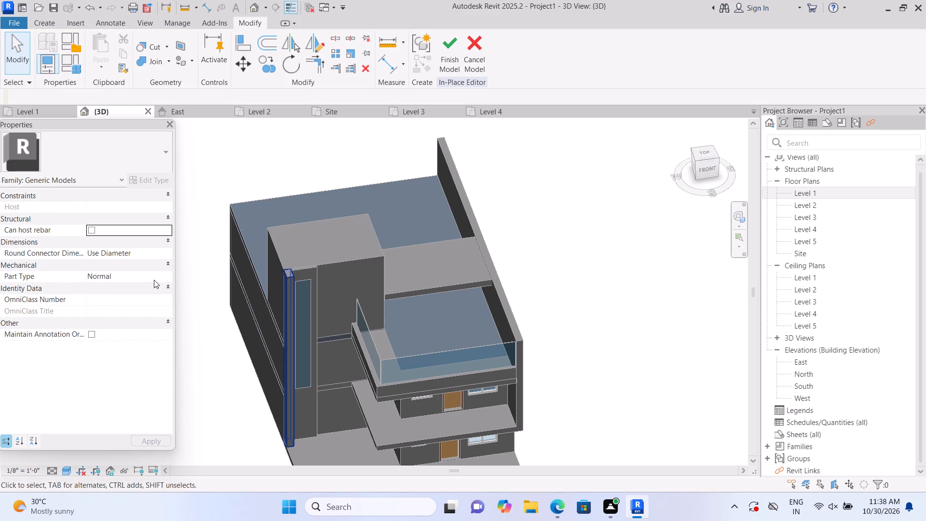
# Start a new solid extrusion with the top face of the narrow corner piece picked as its work plane.
pyautogui.click(46, 21)
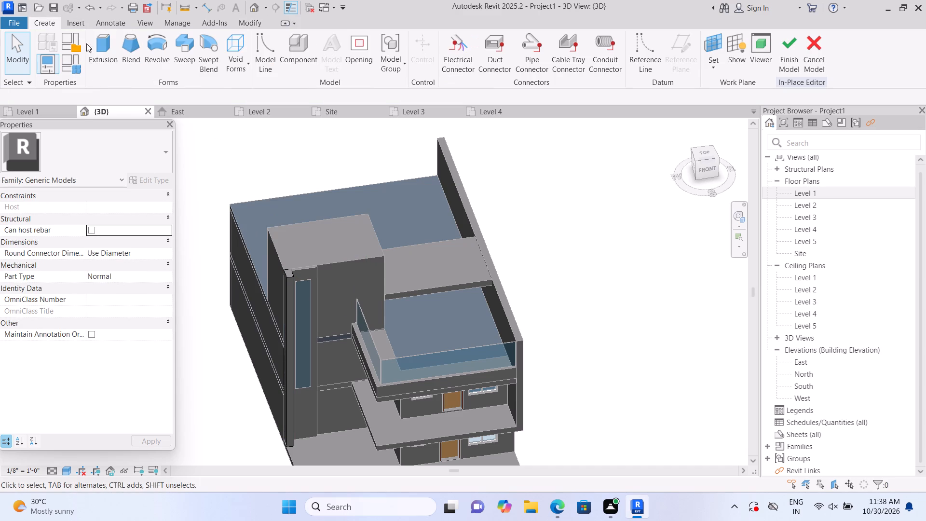
pyautogui.click(113, 51)
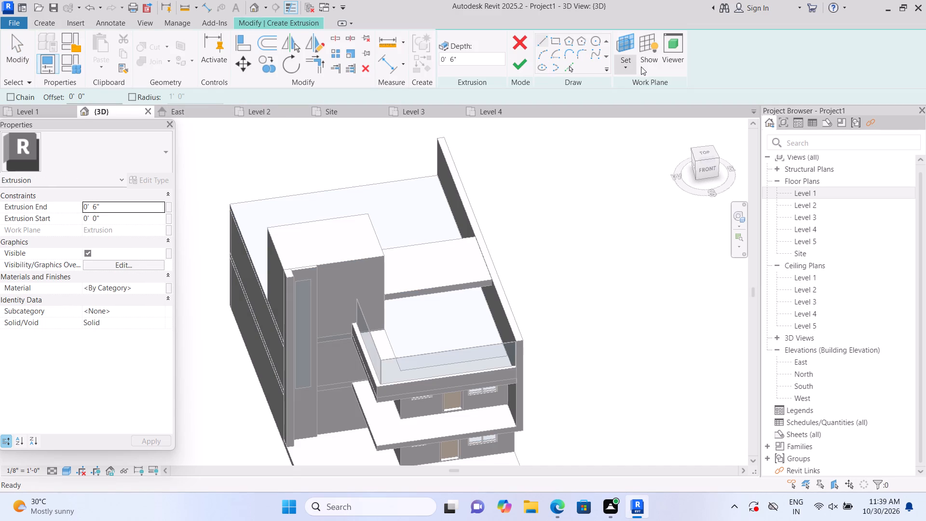
pyautogui.click(617, 70)
pyautogui.click(631, 112)
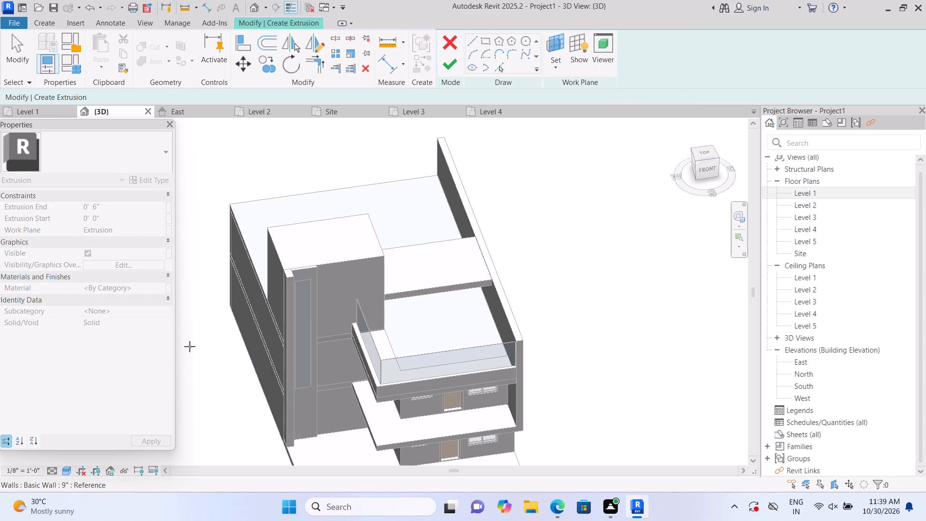
pyautogui.keyDown('shift'); pyautogui.moveTo(190, 346); pyautogui.dragTo(236, 381, button='middle'); pyautogui.keyUp('shift')
pyautogui.moveTo(233, 379); pyautogui.dragTo(63, 141, button='middle')
pyautogui.scroll(1, 231, 378)
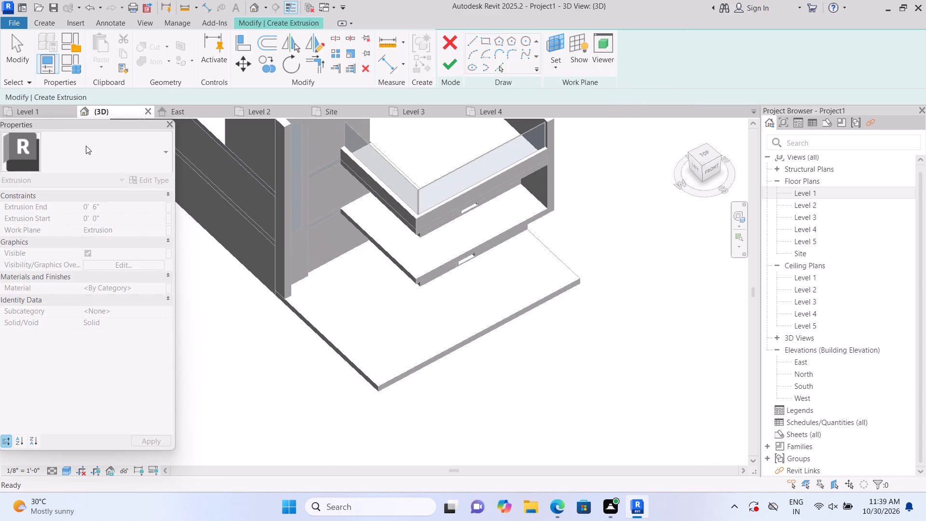
pyautogui.moveTo(218, 321); pyautogui.dragTo(272, 409, button='middle')
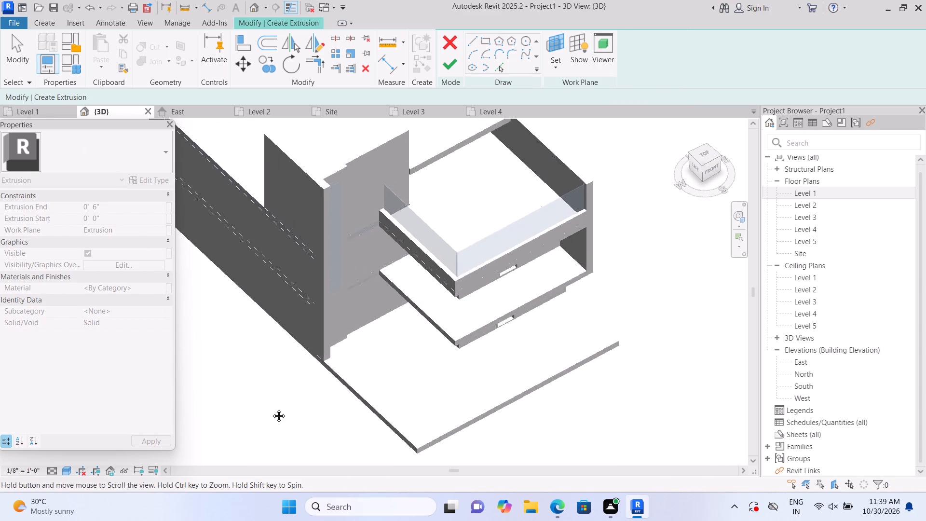
pyautogui.moveTo(272, 409); pyautogui.dragTo(285, 437, button='middle')
pyautogui.moveTo(284, 390); pyautogui.dragTo(293, 407, button='middle')
pyautogui.scroll(-1, 300, 400)
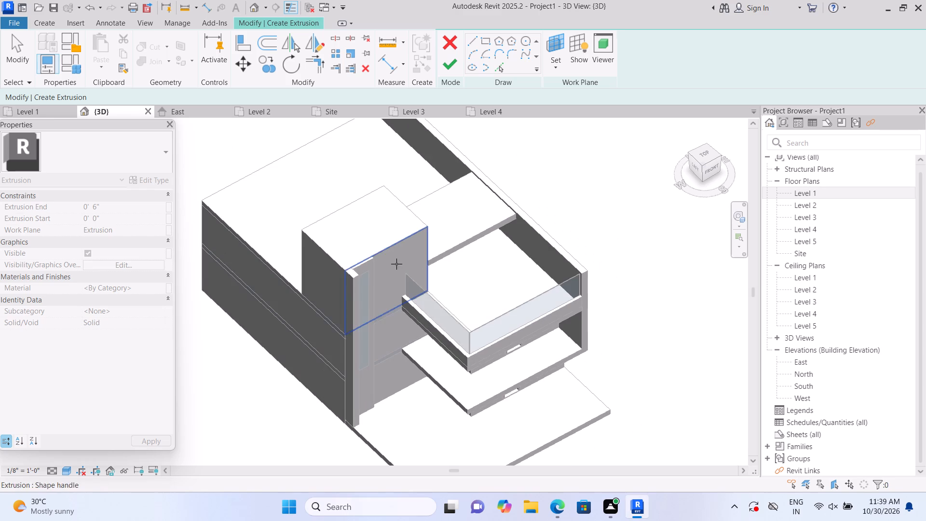
pyautogui.scroll(1, 374, 255)
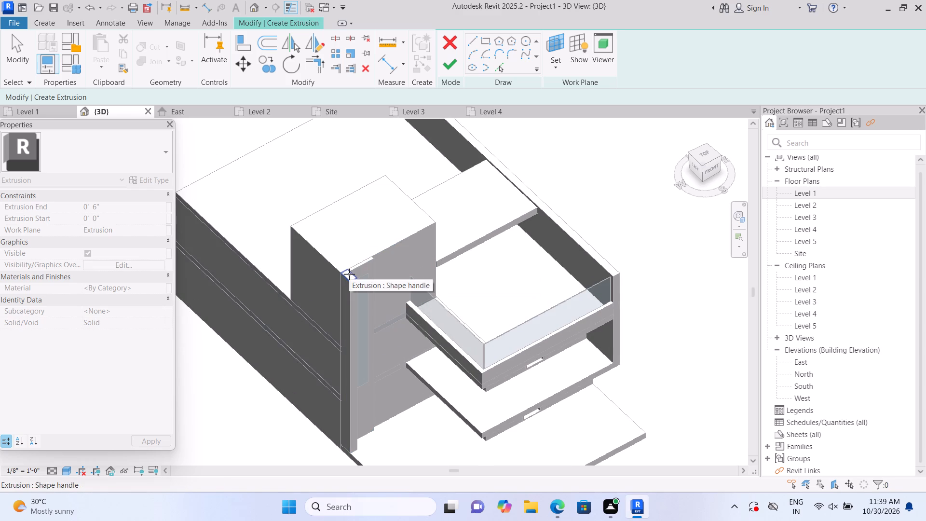
pyautogui.click(349, 274)
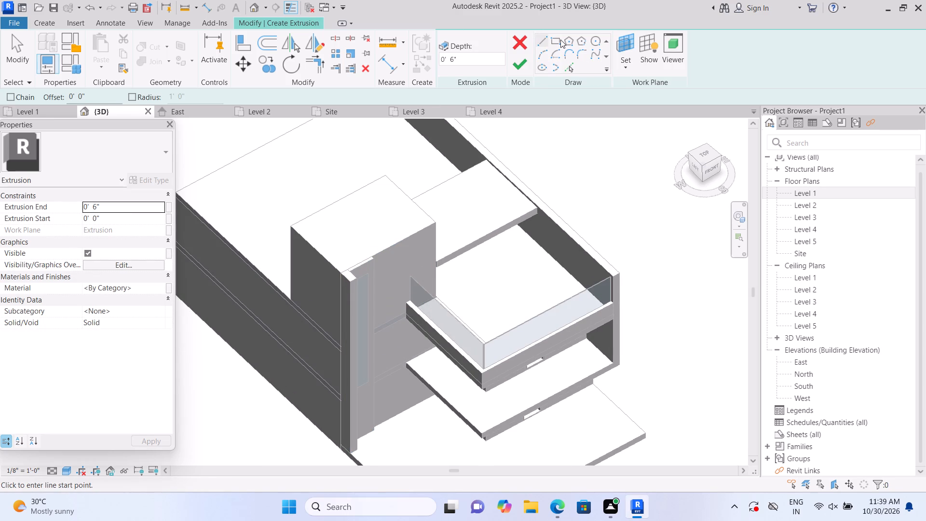
# Sketch a rectangle about 17'-1 1/2" long from the corner piece's front corner across the tower's front edge and finish the extrusion.
pyautogui.click(558, 40)
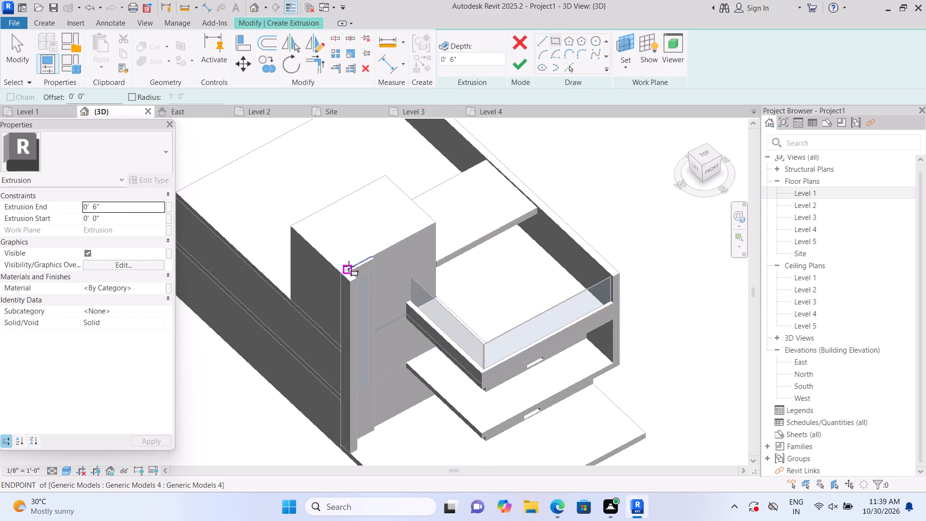
pyautogui.scroll(2, 349, 266)
pyautogui.click(361, 281)
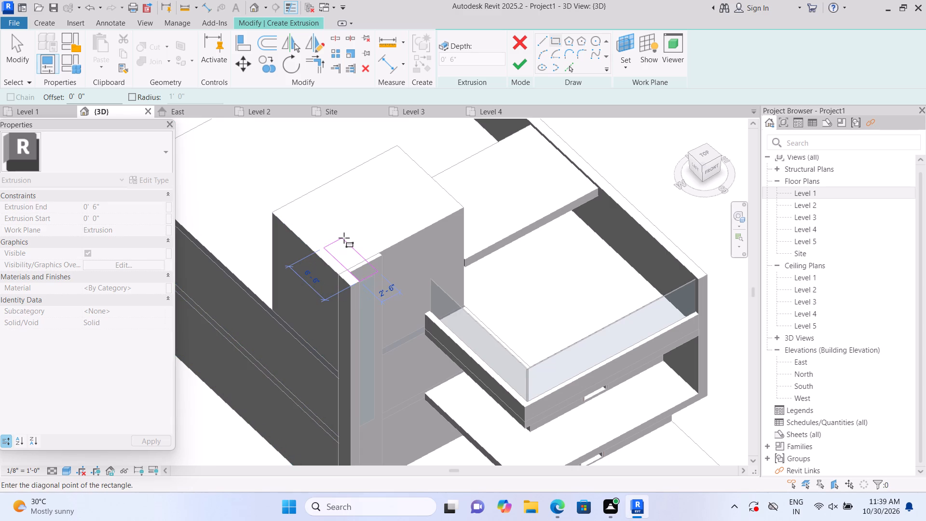
pyautogui.press('Escape')
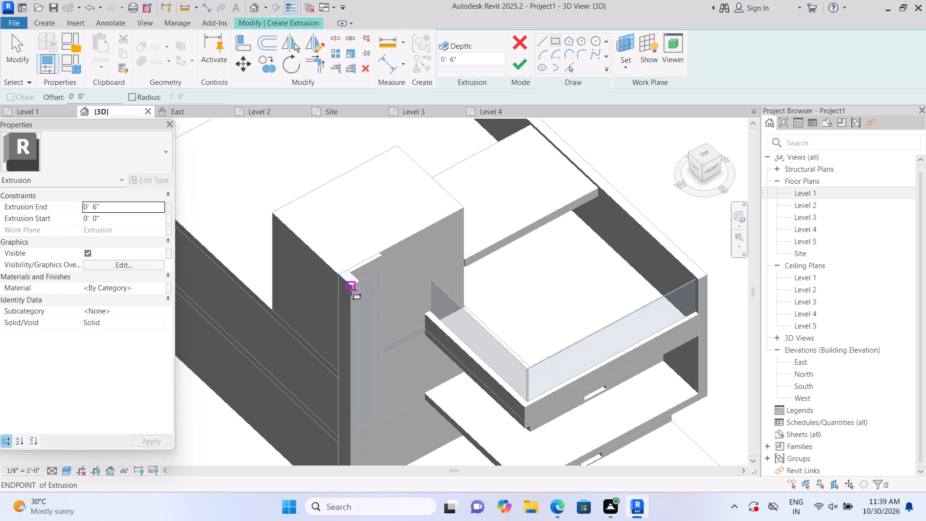
pyautogui.click(351, 290)
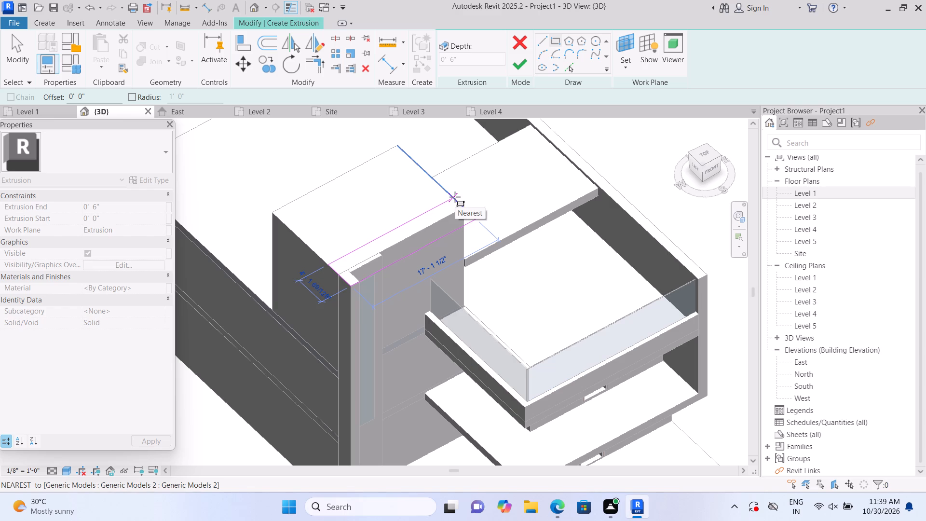
pyautogui.click(455, 197)
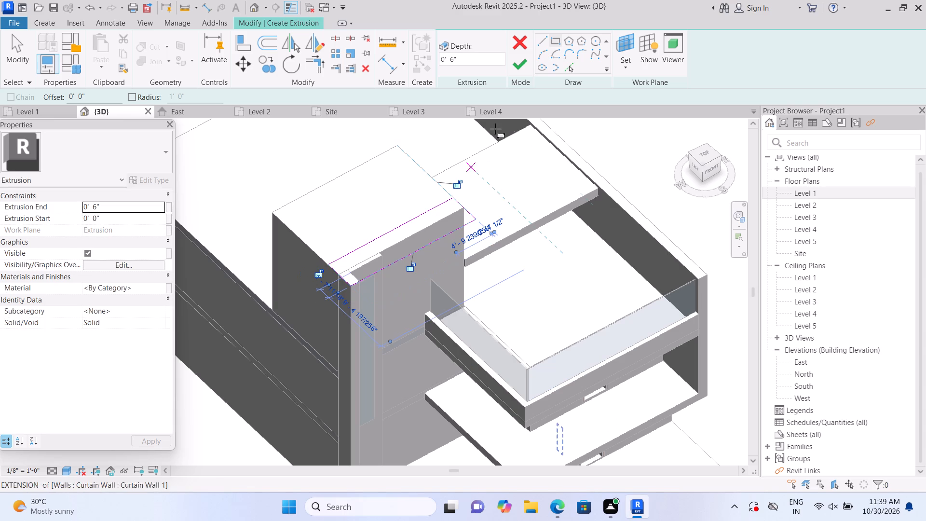
pyautogui.click(521, 64)
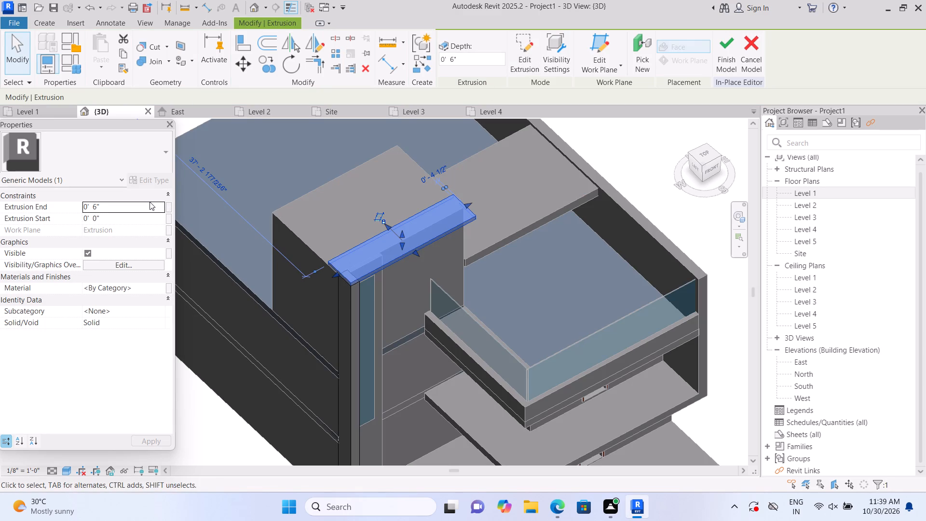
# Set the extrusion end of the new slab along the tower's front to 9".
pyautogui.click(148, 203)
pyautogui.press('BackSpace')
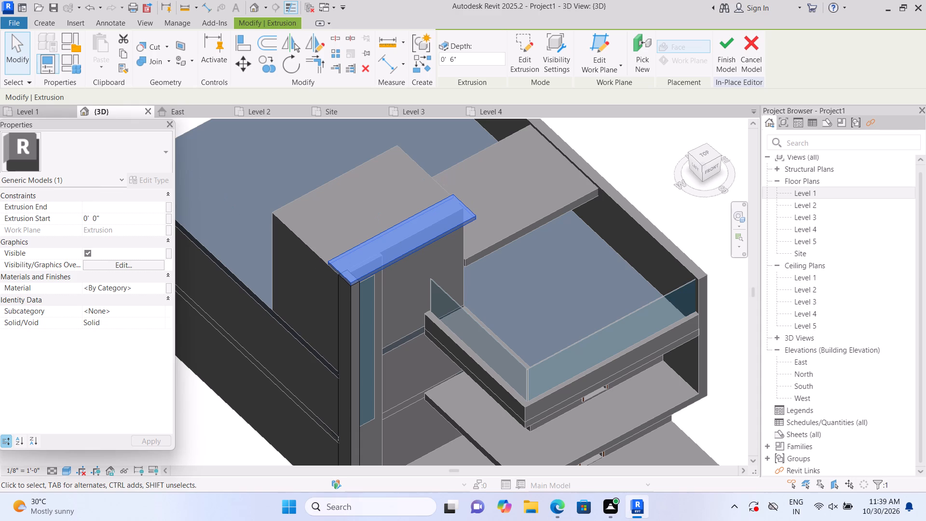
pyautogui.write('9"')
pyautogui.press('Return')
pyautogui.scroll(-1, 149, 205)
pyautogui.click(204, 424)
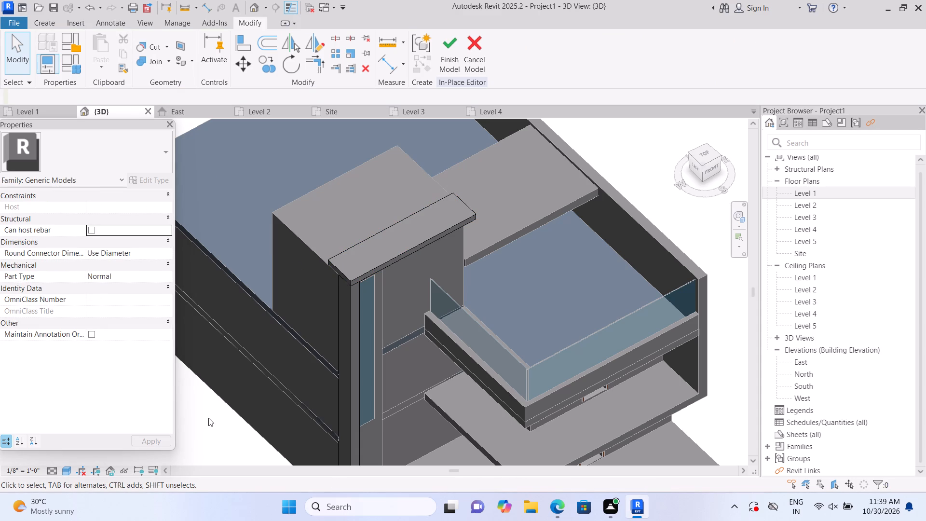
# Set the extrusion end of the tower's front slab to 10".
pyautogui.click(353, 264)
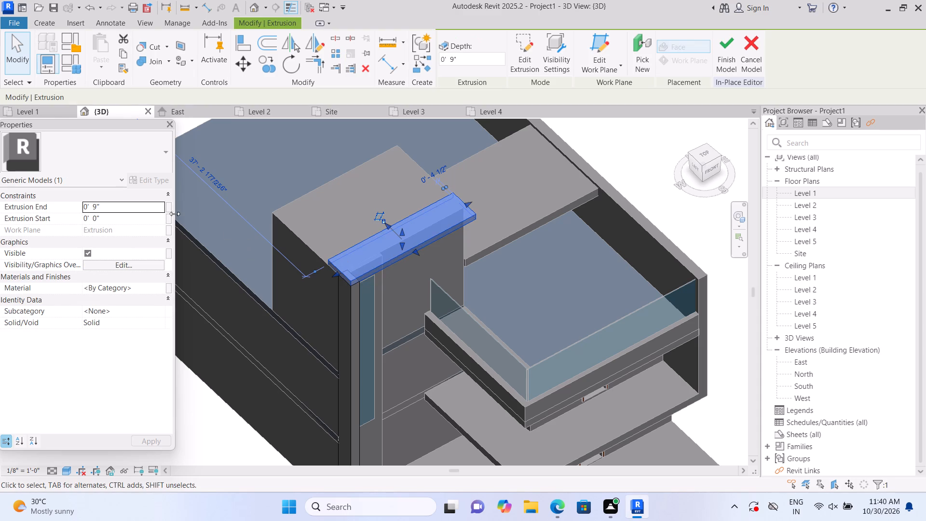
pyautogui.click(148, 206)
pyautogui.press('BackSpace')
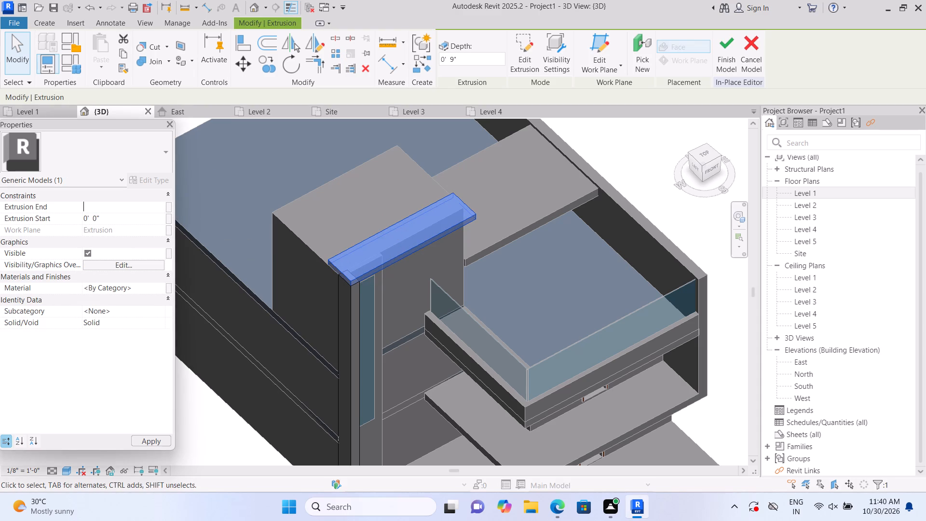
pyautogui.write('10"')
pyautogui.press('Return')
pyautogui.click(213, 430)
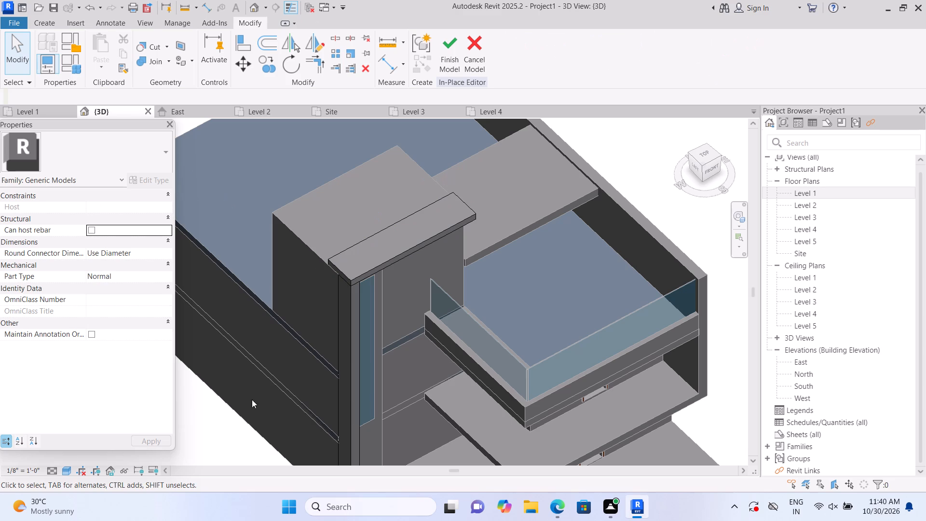
# Set the extrusion end of the tower's front slab to 1'-0".
pyautogui.click(363, 265)
pyautogui.scroll(1, 363, 265)
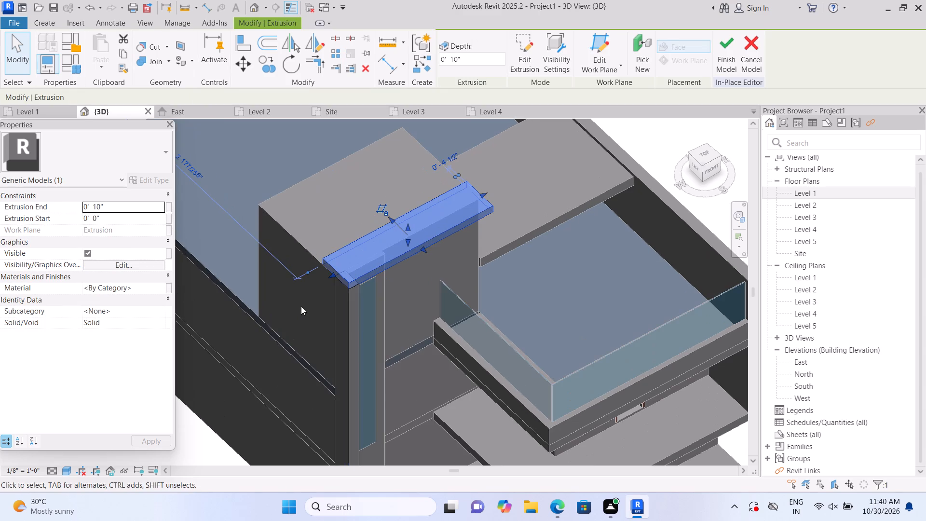
pyautogui.click(334, 274)
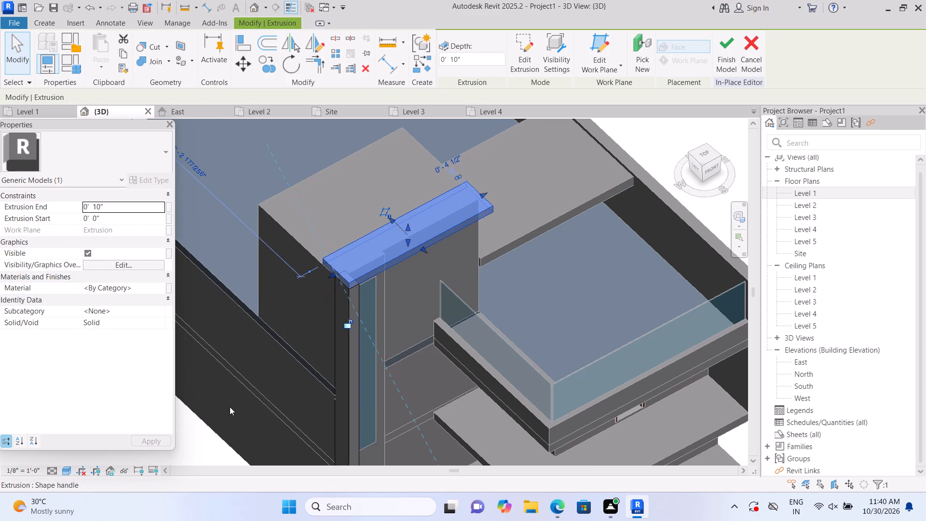
pyautogui.click(186, 438)
pyautogui.click(341, 267)
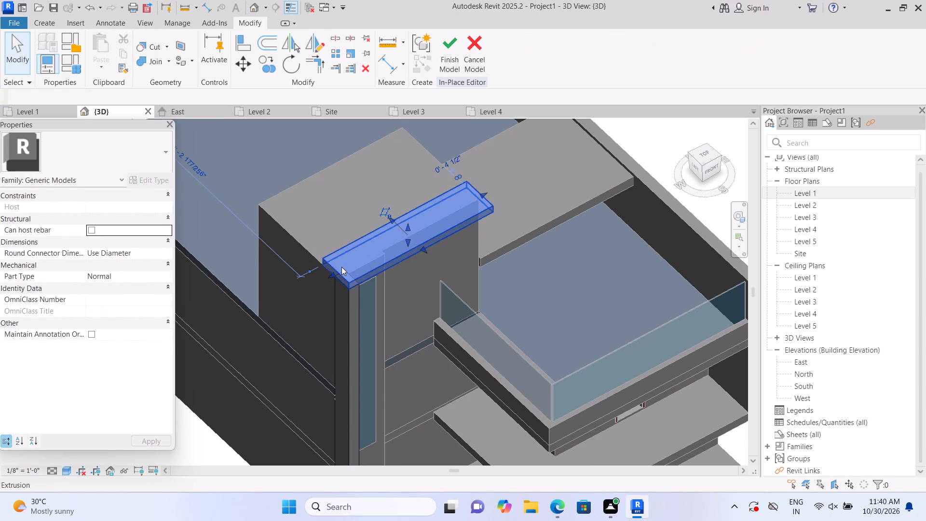
pyautogui.click(134, 203)
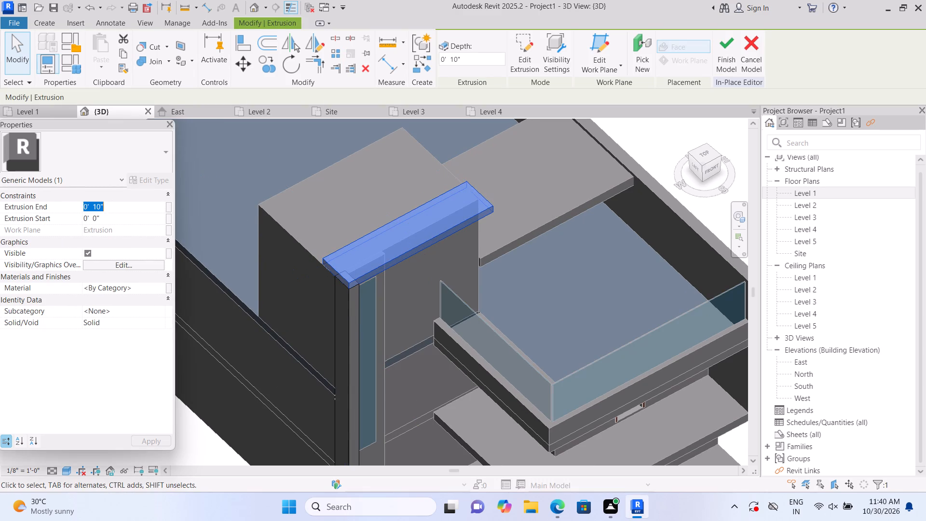
pyautogui.press('BackSpace')
pyautogui.write("1'")
pyautogui.press('Return')
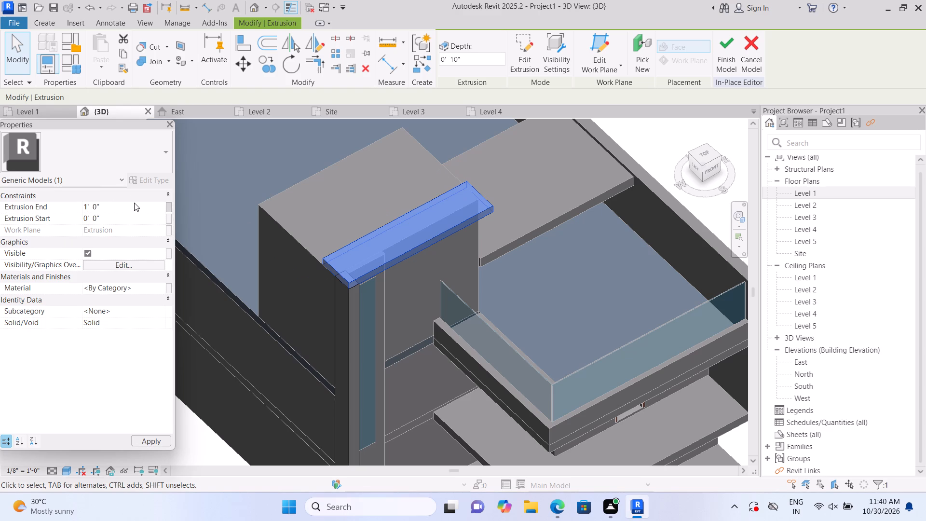
pyautogui.scroll(-2, 215, 326)
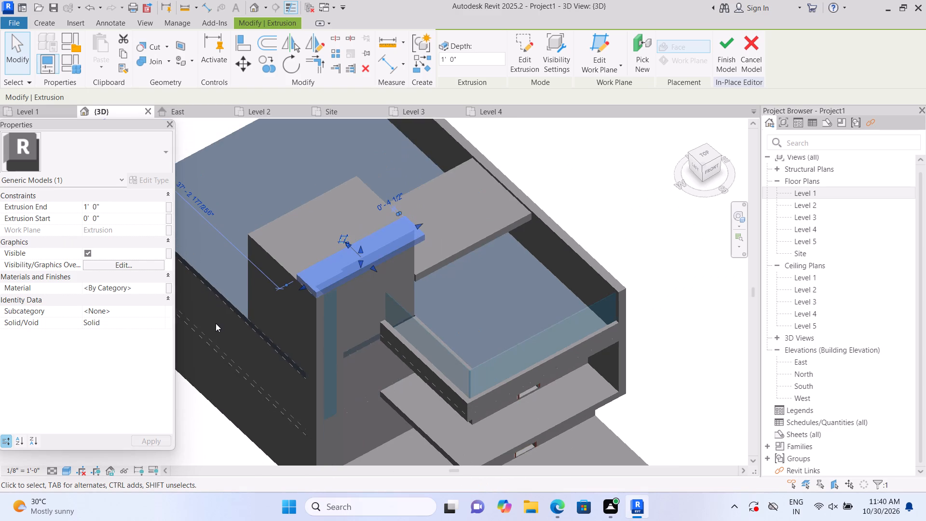
pyautogui.click(213, 429)
pyautogui.moveTo(214, 430); pyautogui.dragTo(238, 391, button='middle')
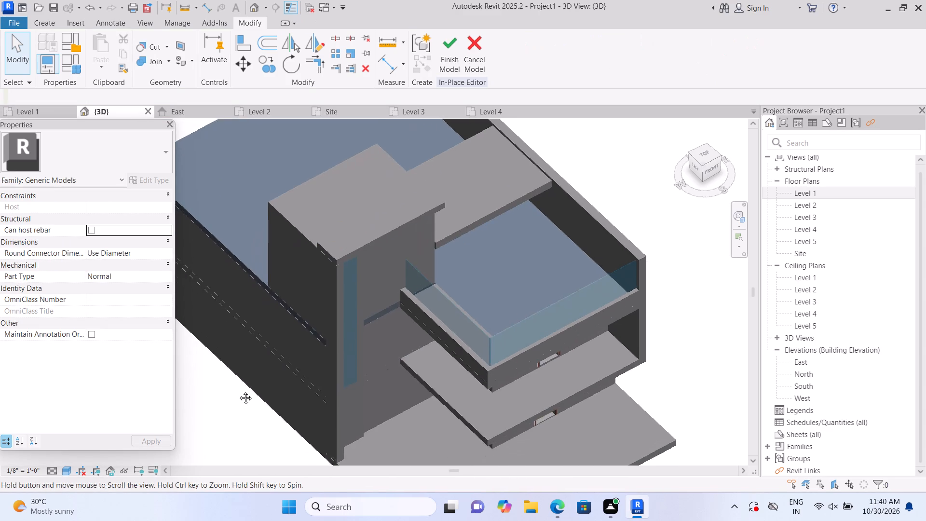
pyautogui.moveTo(238, 391); pyautogui.dragTo(245, 380, button='middle')
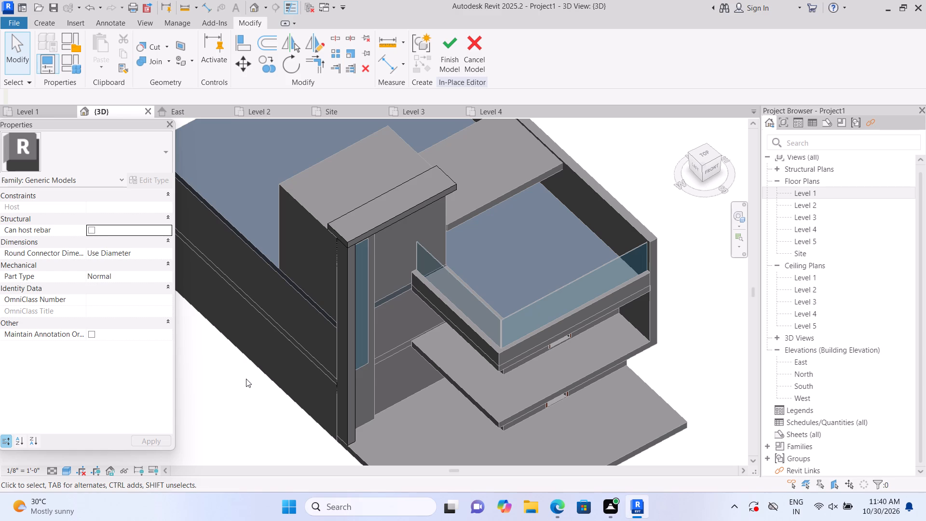
# Set the extrusion end of the narrow vertical corner piece beneath the slab to 2'-0".
pyautogui.click(347, 414)
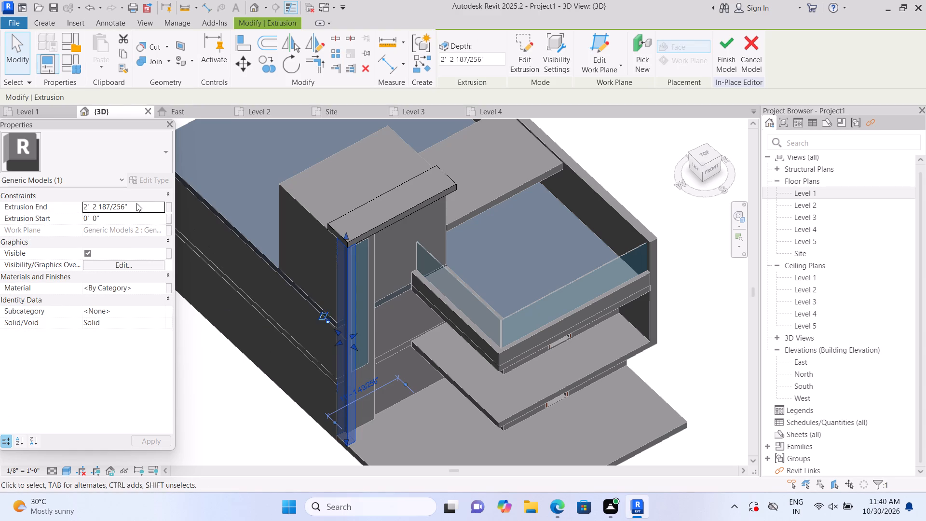
pyautogui.click(136, 203)
pyautogui.press('BackSpace')
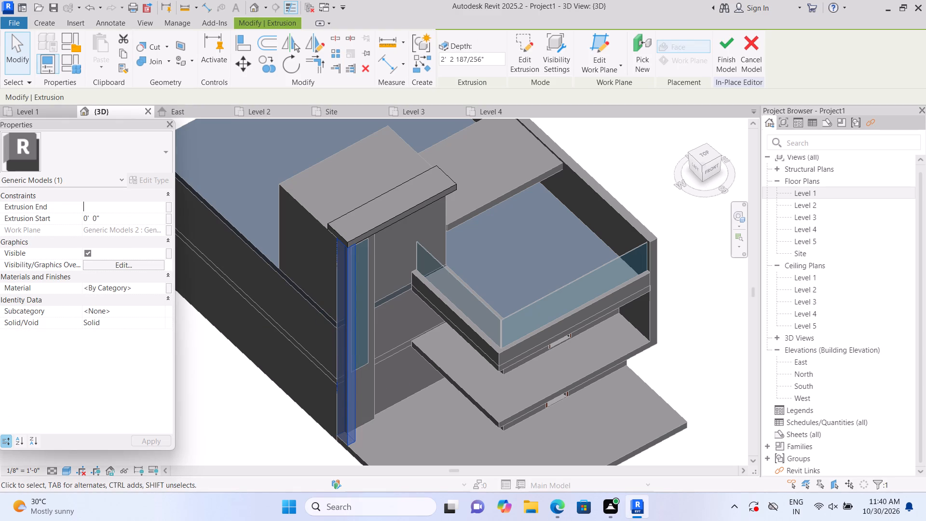
pyautogui.write("2'")
pyautogui.press('Return')
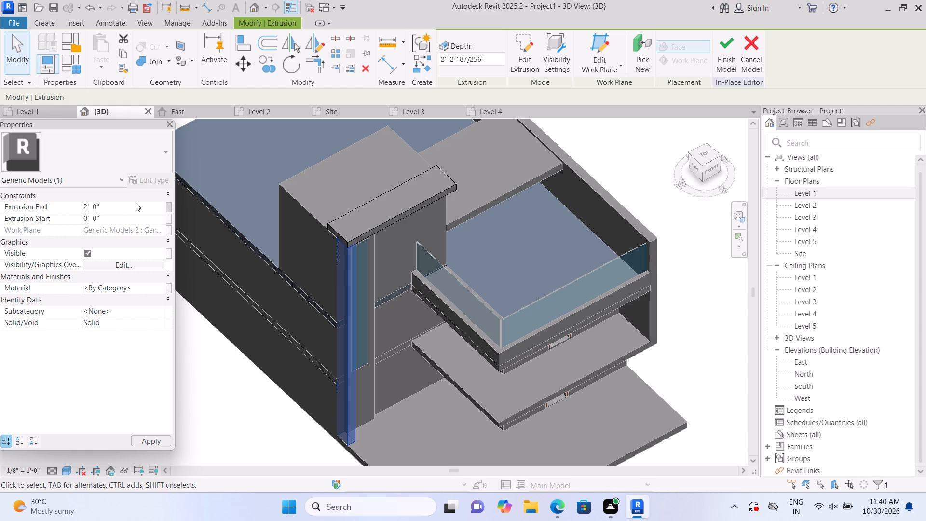
pyautogui.click(213, 390)
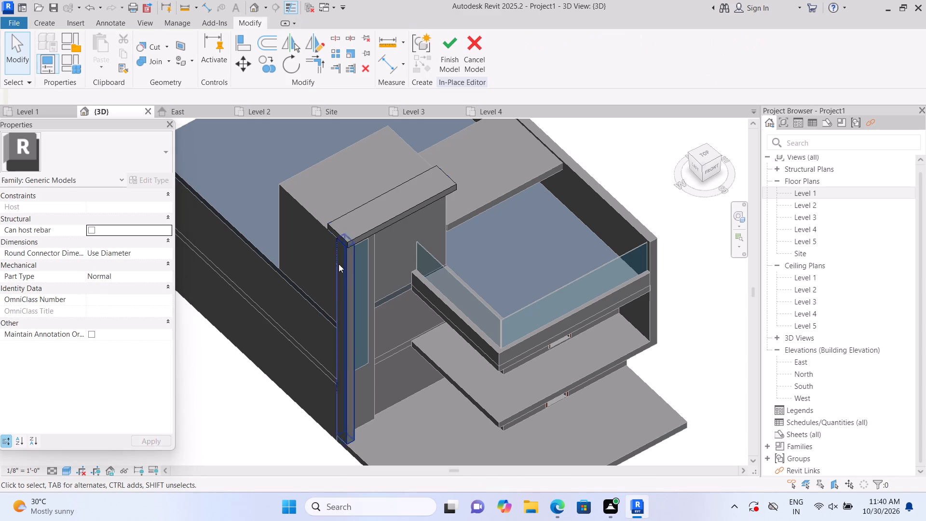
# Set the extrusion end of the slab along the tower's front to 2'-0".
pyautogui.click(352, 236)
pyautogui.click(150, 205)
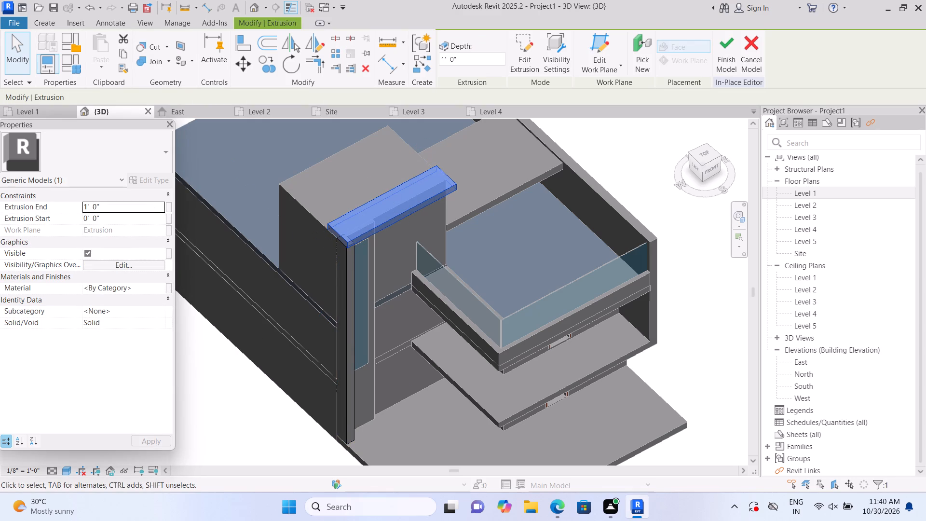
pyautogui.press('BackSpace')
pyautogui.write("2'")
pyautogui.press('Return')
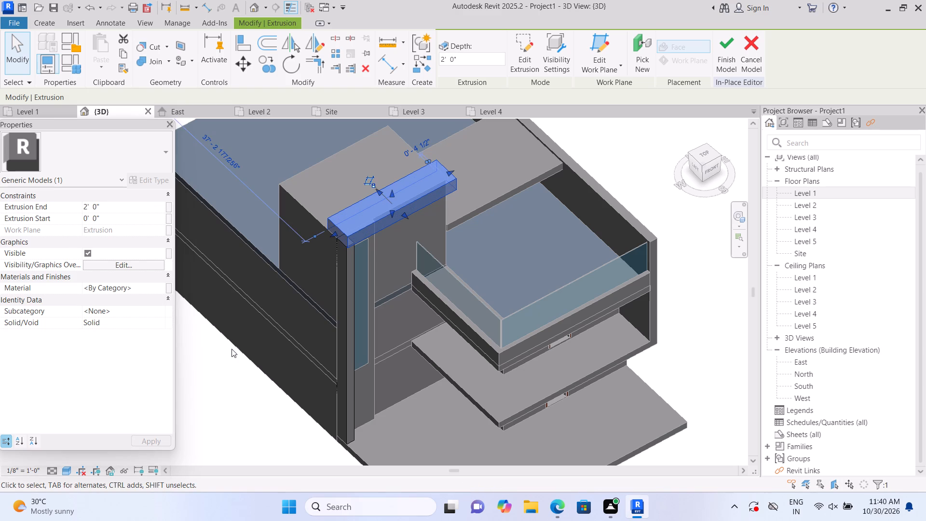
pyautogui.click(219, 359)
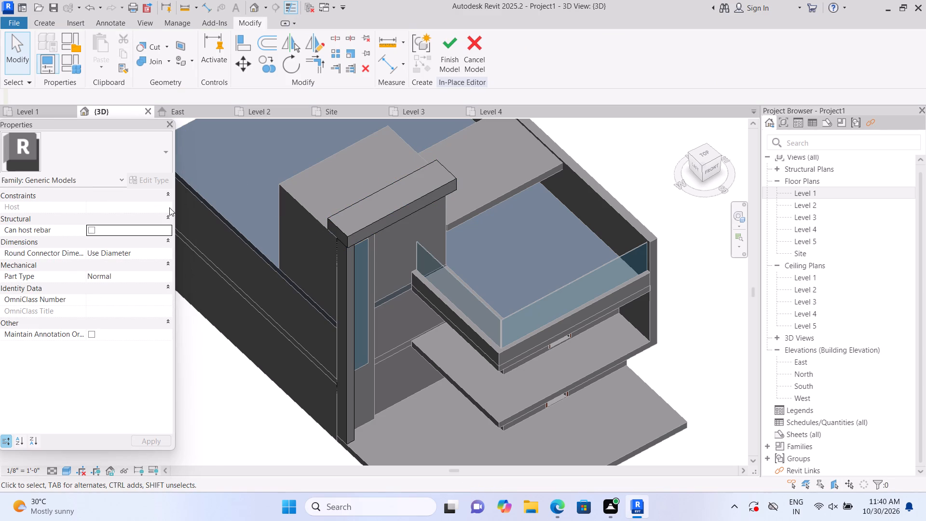
# Set the extrusion end of the slab along the tower's front to 1'-5".
pyautogui.click(351, 219)
pyautogui.click(141, 206)
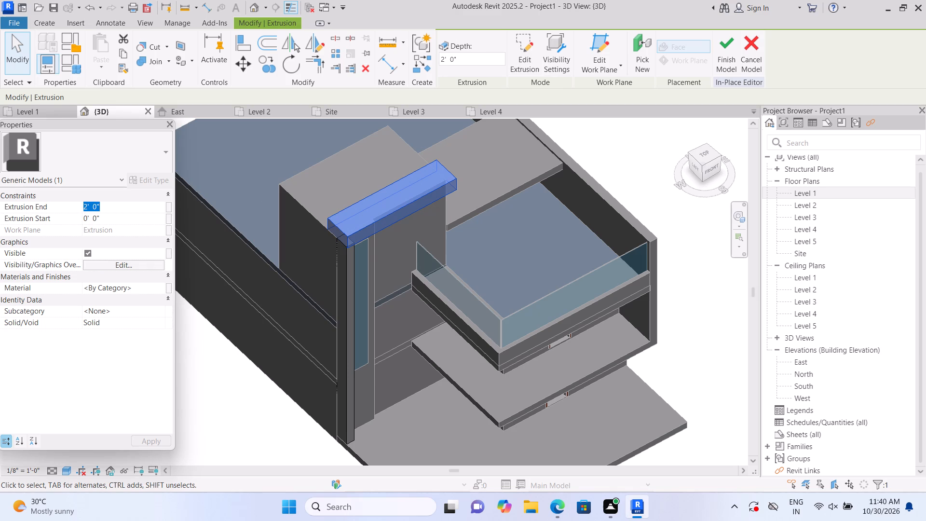
pyautogui.press('BackSpace')
pyautogui.write('1\'5"')
pyautogui.press('Return')
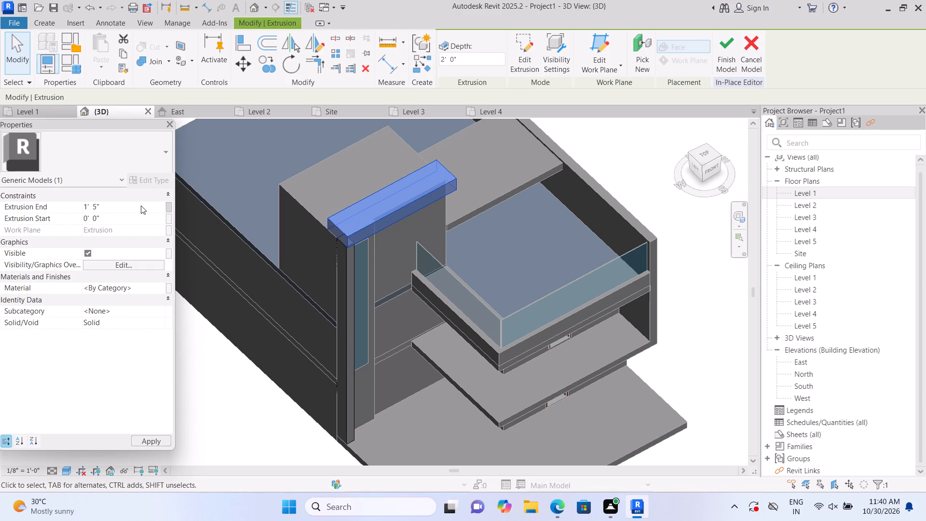
pyautogui.click(198, 384)
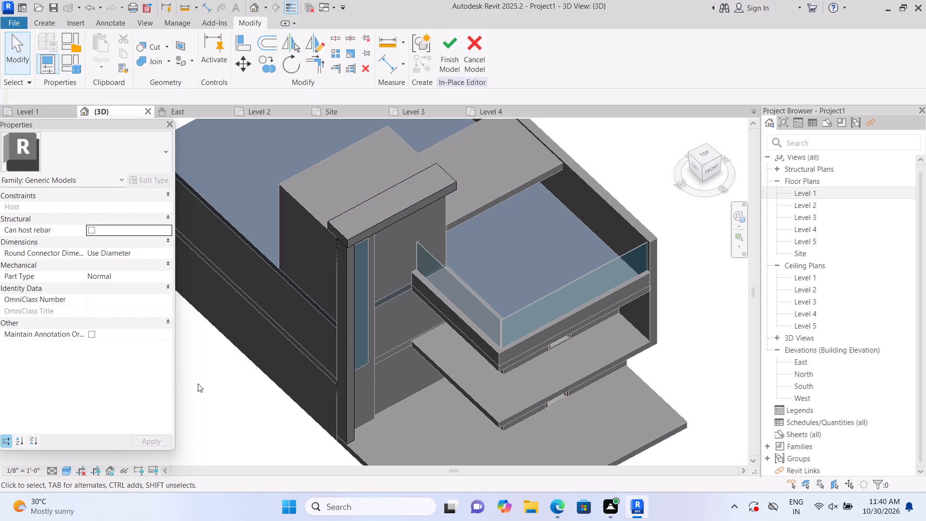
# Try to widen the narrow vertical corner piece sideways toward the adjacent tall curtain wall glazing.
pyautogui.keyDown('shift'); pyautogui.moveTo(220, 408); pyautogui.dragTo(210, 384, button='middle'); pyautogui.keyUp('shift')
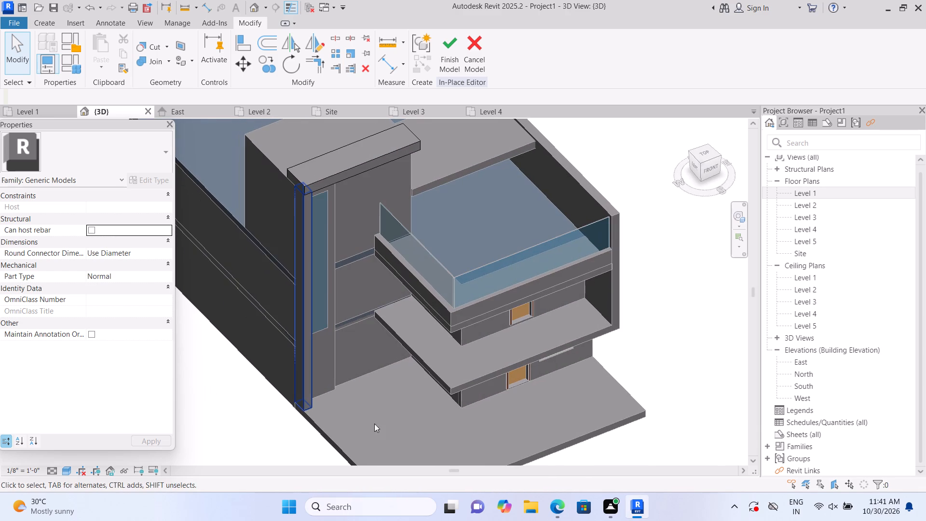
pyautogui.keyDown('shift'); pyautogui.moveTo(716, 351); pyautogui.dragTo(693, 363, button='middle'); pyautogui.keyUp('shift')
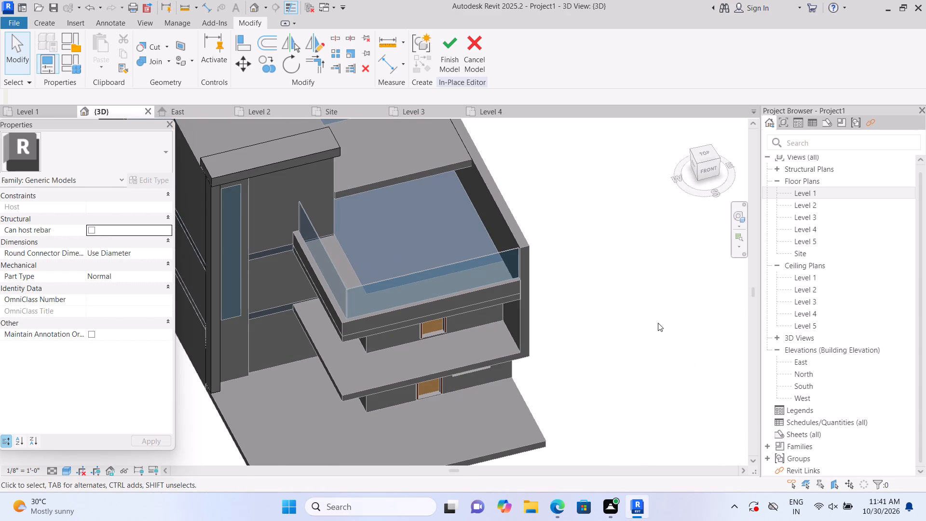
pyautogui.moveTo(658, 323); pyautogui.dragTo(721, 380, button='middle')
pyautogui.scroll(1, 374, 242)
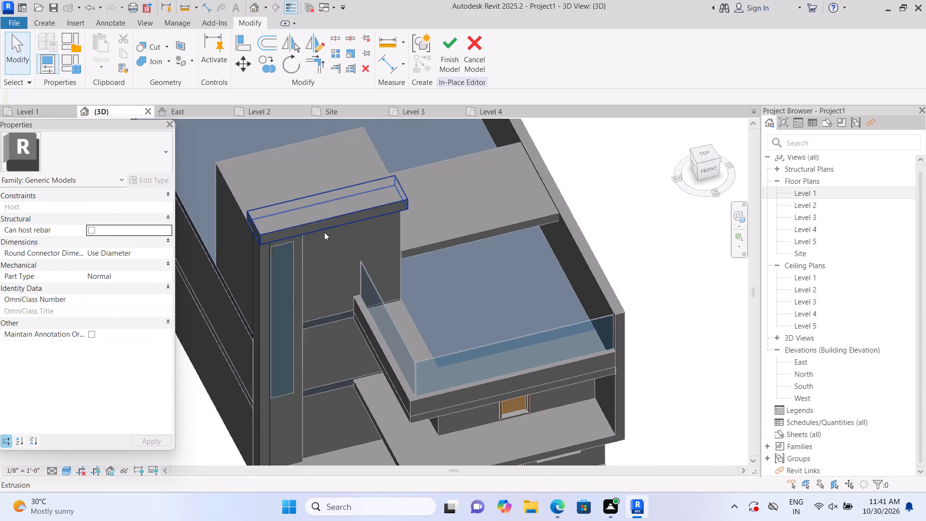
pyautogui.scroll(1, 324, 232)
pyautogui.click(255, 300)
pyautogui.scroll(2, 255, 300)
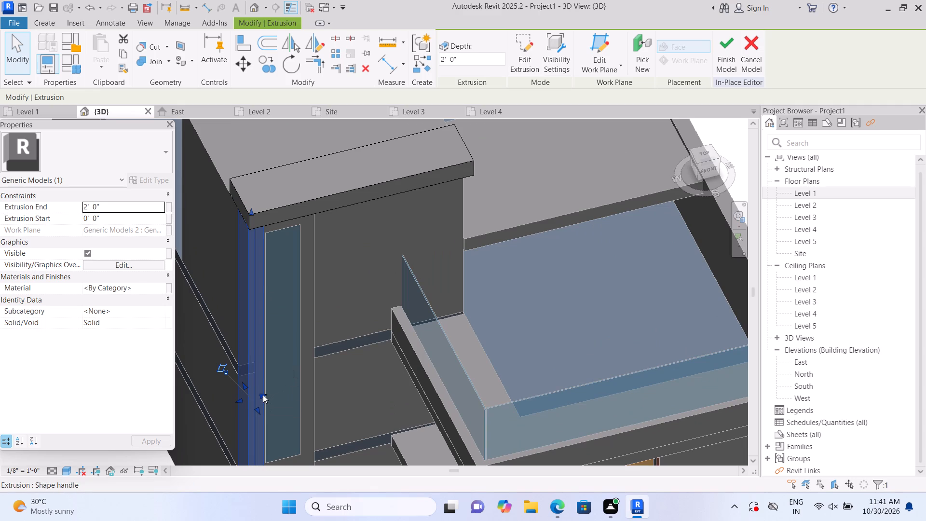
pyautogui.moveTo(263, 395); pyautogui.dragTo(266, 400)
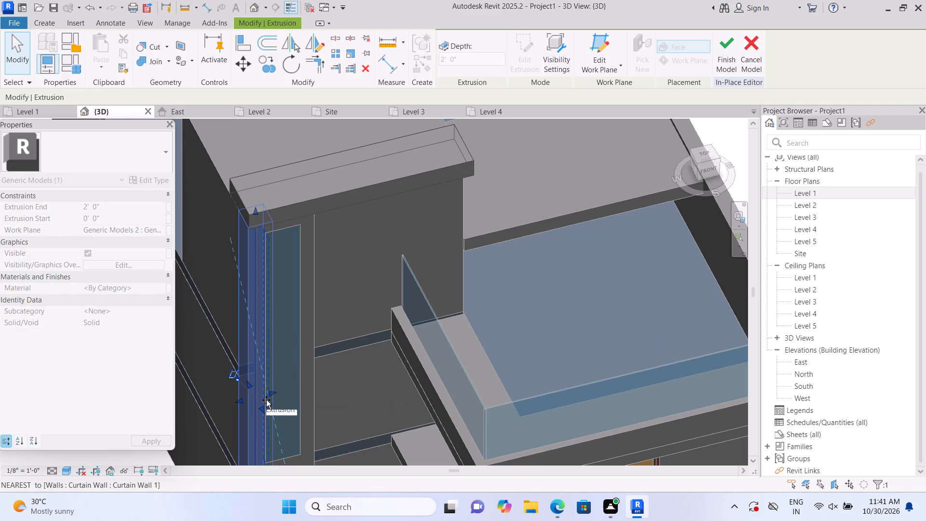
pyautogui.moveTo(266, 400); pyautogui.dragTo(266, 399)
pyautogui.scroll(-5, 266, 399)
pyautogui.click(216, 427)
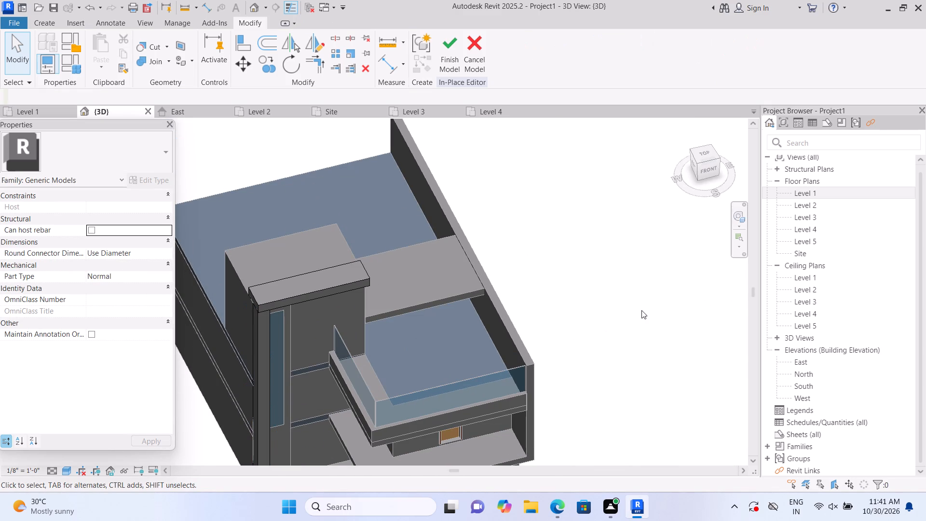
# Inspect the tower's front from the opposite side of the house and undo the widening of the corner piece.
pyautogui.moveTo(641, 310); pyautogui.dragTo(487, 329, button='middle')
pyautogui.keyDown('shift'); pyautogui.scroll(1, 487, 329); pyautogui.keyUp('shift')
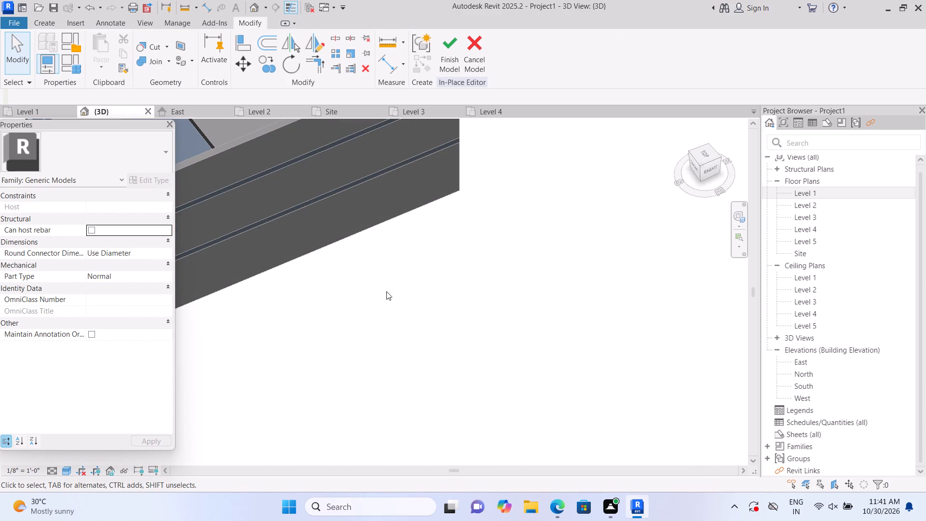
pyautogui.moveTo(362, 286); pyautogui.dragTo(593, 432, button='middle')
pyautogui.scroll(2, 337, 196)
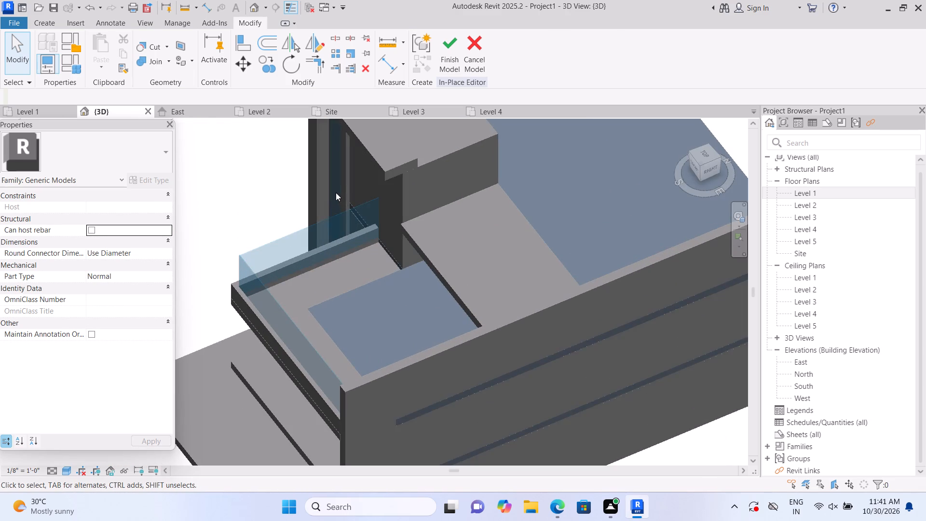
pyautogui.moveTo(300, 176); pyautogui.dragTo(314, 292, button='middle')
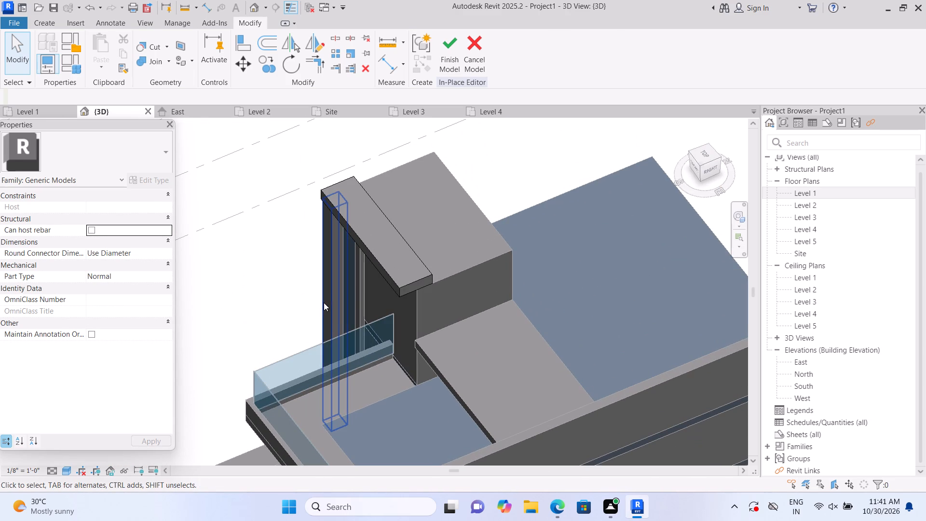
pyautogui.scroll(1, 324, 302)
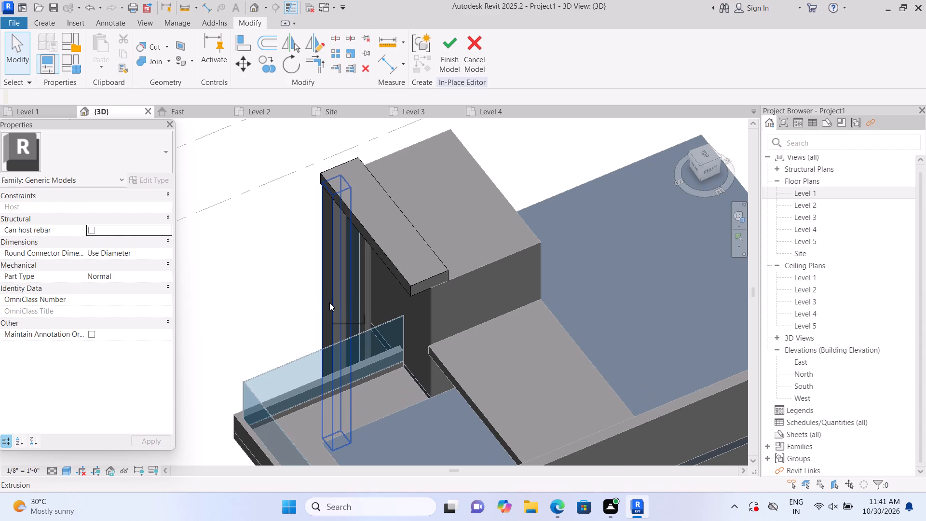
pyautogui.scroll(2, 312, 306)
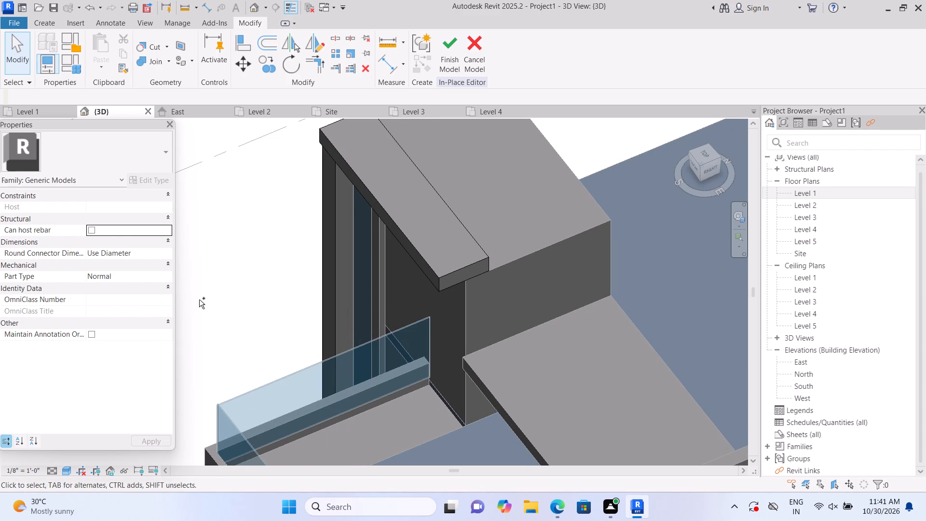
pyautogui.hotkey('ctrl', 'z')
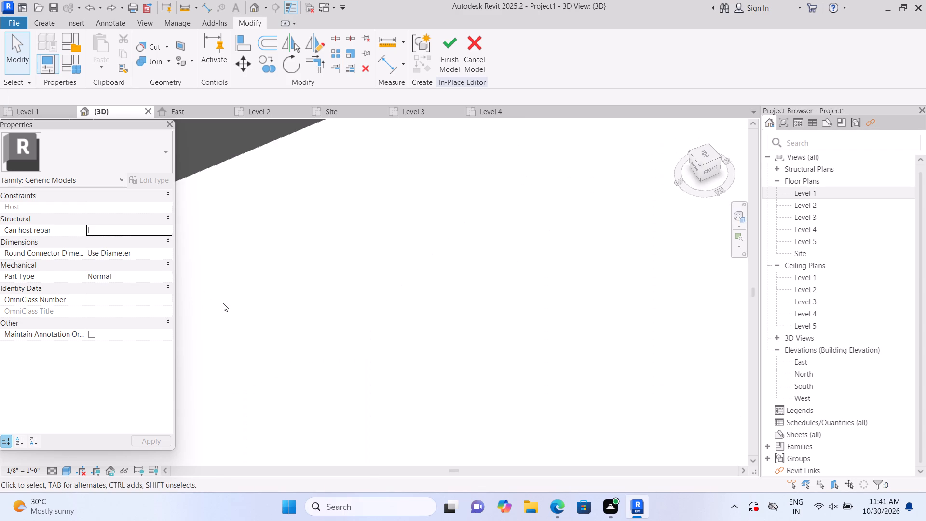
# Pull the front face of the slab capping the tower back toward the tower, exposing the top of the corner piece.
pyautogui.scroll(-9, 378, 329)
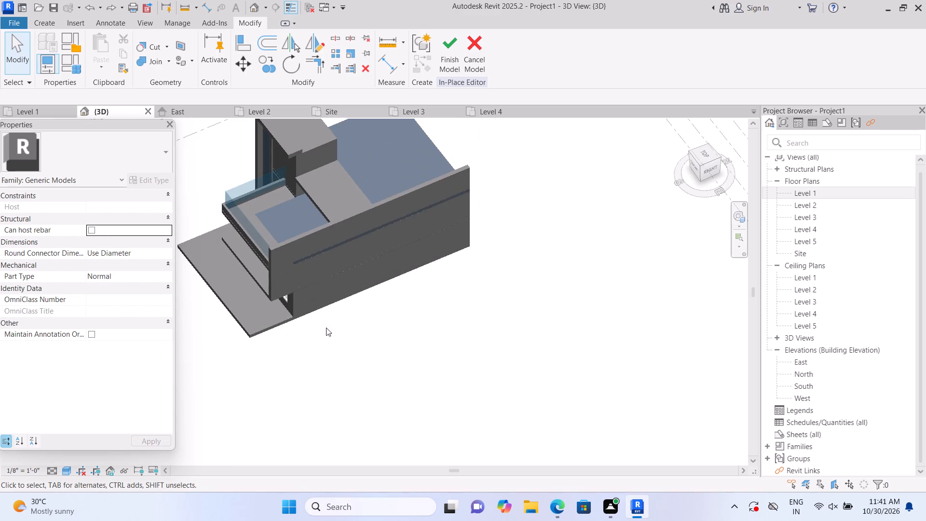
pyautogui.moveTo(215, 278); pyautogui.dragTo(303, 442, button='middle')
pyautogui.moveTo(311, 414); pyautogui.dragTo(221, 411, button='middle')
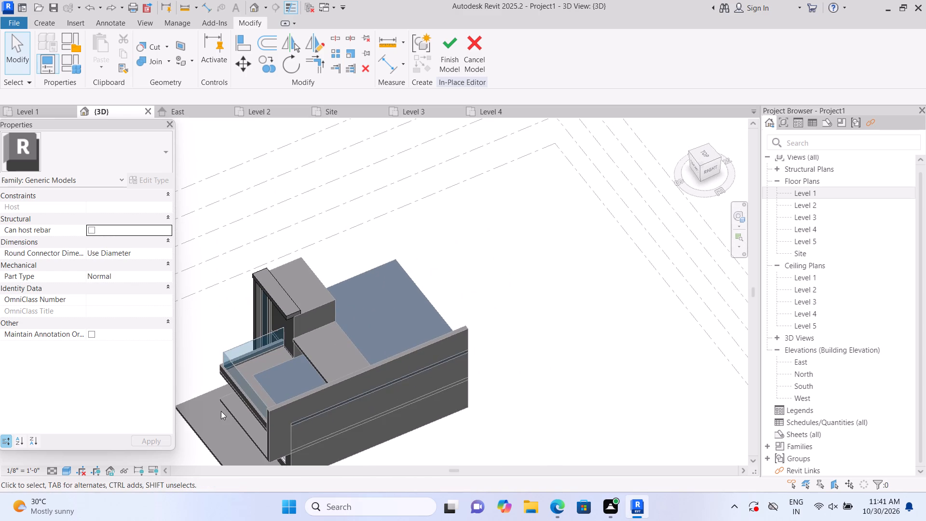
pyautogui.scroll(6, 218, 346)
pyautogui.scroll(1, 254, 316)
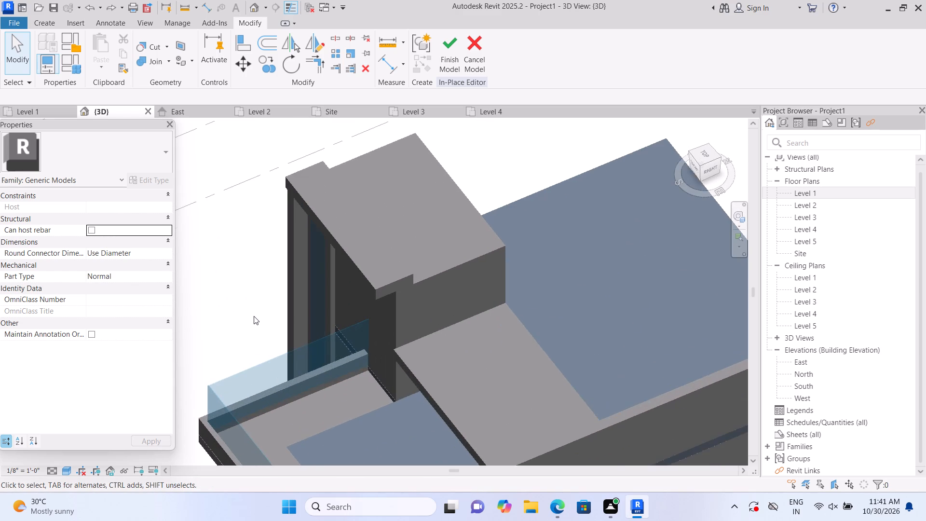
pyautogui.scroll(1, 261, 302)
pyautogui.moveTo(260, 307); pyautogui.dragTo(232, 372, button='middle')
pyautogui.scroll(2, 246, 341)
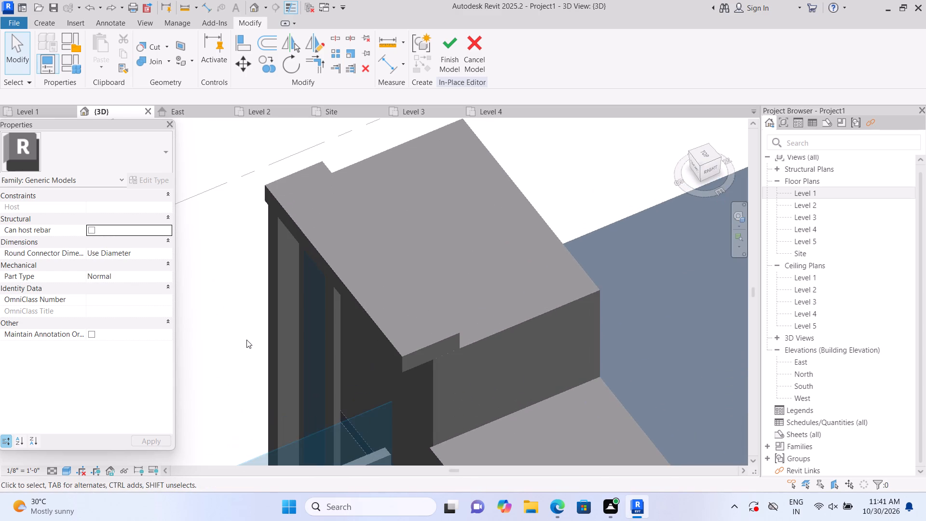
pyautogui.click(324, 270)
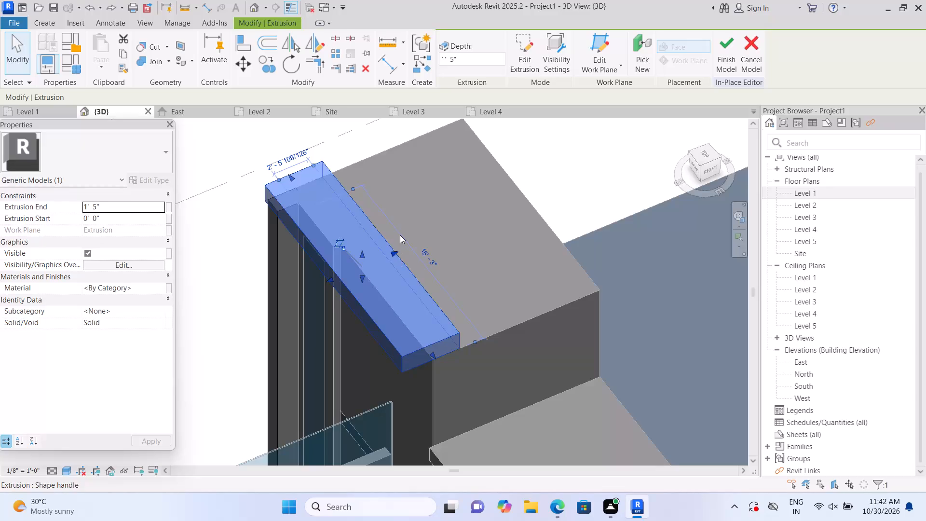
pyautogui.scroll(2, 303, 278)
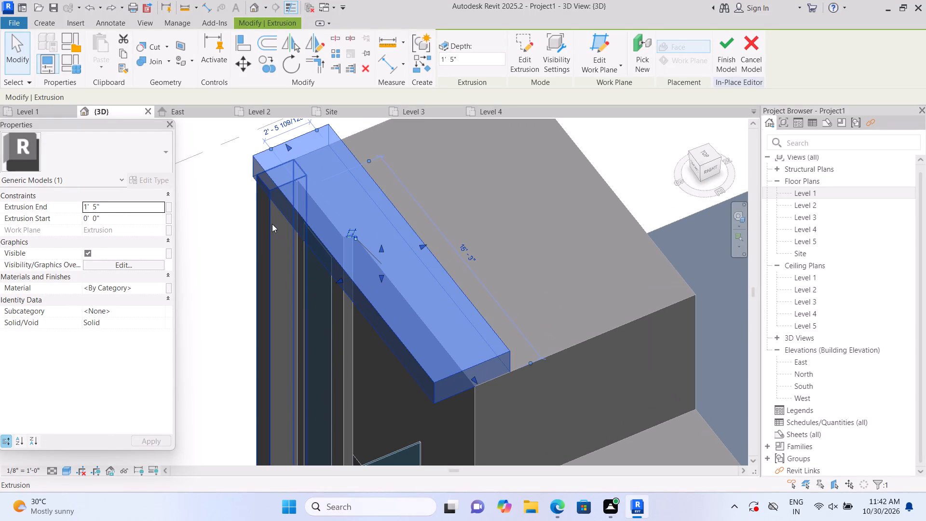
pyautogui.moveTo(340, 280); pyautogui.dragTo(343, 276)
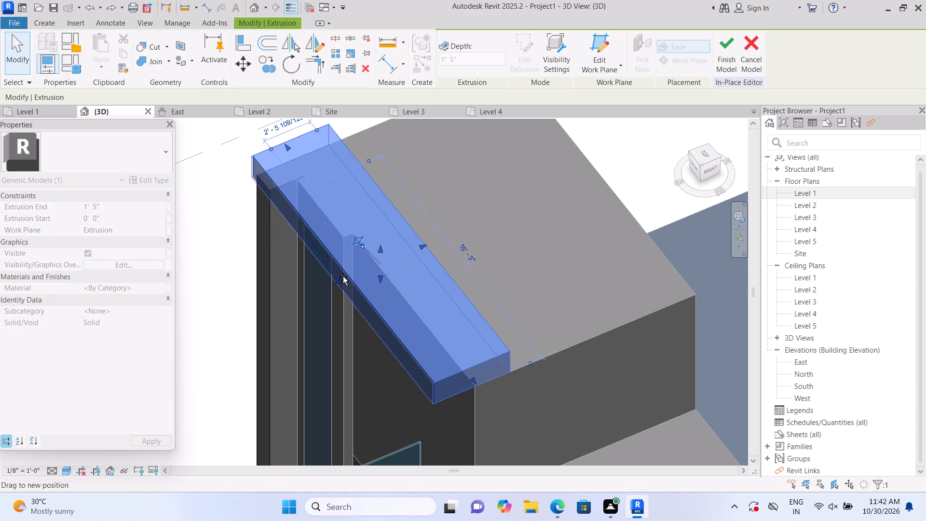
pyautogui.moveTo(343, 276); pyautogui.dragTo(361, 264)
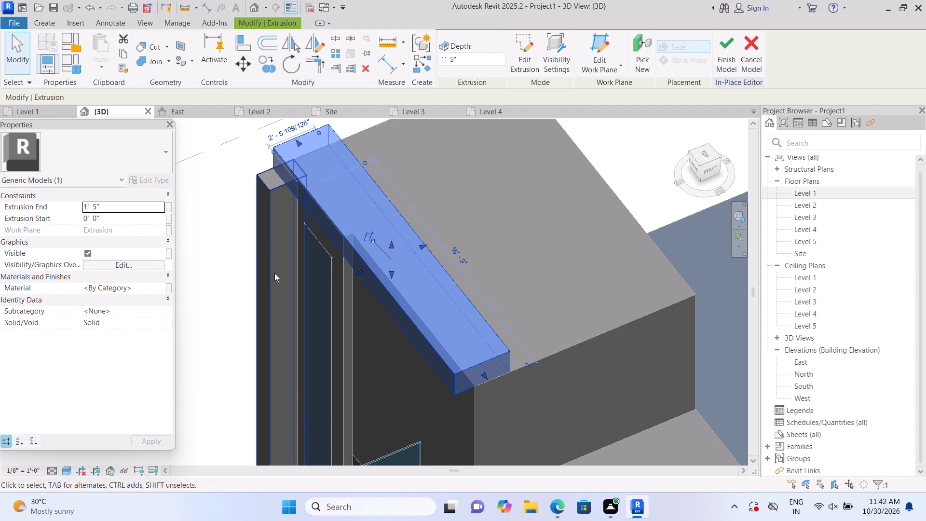
# Stretch the front face of the narrow vertical corner piece slightly outward from the tower.
pyautogui.click(274, 273)
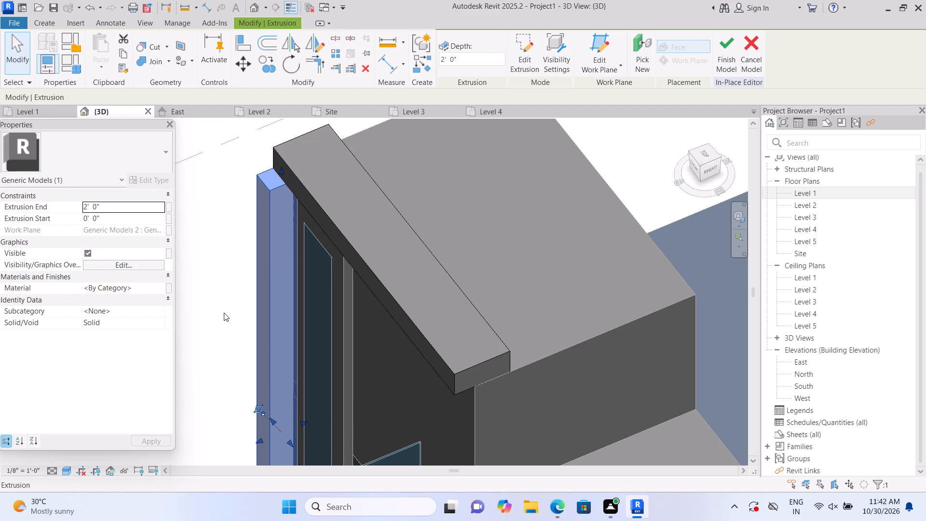
pyautogui.moveTo(224, 312); pyautogui.dragTo(239, 242, button='middle')
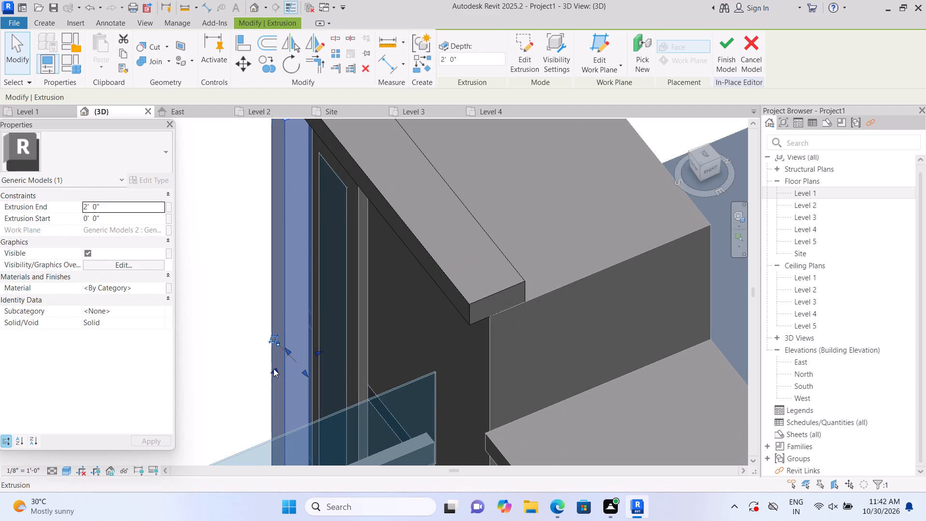
pyautogui.moveTo(273, 369); pyautogui.dragTo(269, 371)
pyautogui.click(238, 377)
# Extend the tower slab's front face outward until it is flush with the front of the vertical corner piece.
pyautogui.scroll(-3, 238, 377)
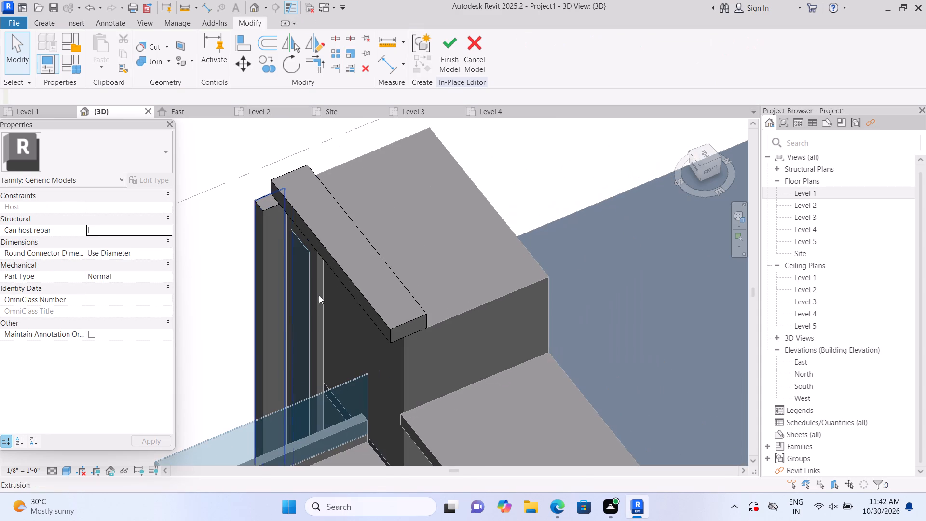
pyautogui.click(335, 270)
pyautogui.moveTo(326, 262); pyautogui.dragTo(317, 267)
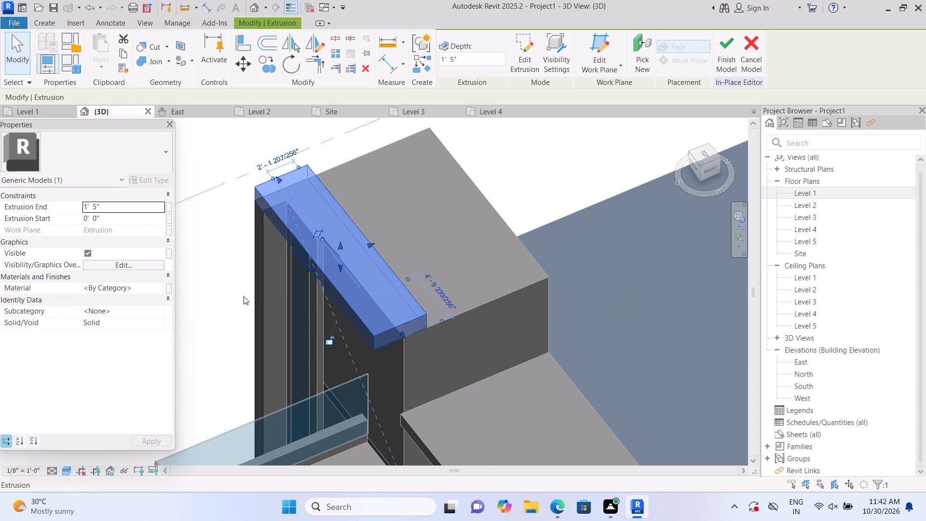
pyautogui.click(228, 303)
# Pull the rear face of the slab capping the tower's front slightly forward, making the slab a little narrower.
pyautogui.scroll(-6, 228, 303)
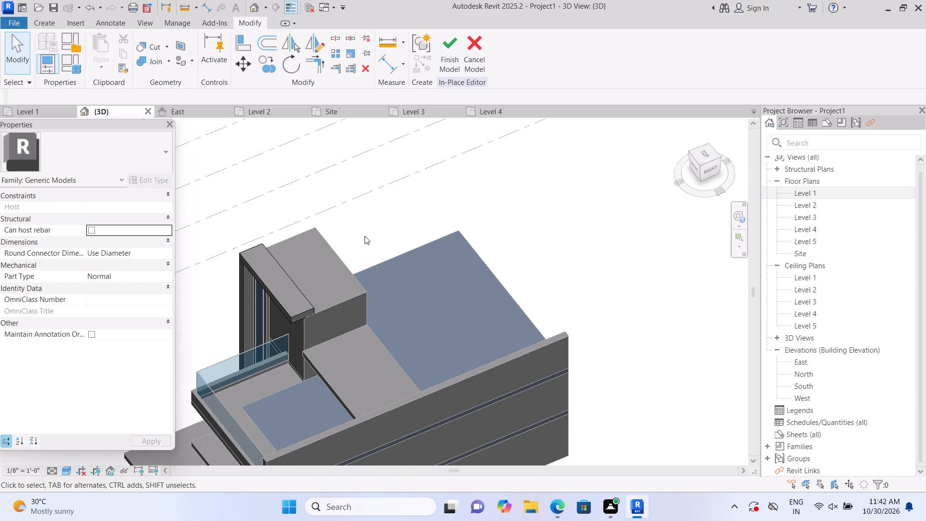
pyautogui.keyDown('shift'); pyautogui.moveTo(208, 267); pyautogui.dragTo(503, 300, button='middle'); pyautogui.keyUp('shift')
pyautogui.keyDown('shift'); pyautogui.scroll(1, 503, 300); pyautogui.keyUp('shift')
pyautogui.moveTo(500, 299); pyautogui.dragTo(391, 150, button='middle')
pyautogui.scroll(-2, 463, 255)
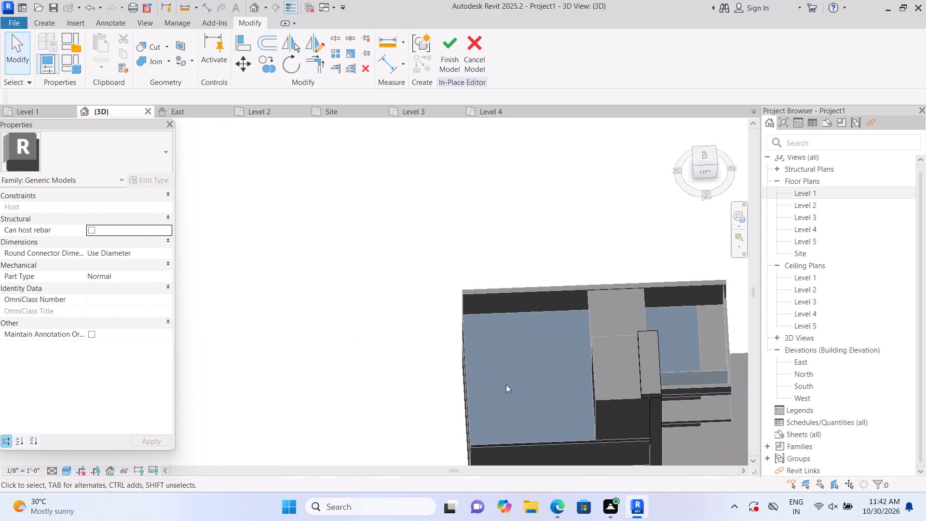
pyautogui.moveTo(547, 397); pyautogui.dragTo(425, 309, button='middle')
pyautogui.scroll(4, 538, 307)
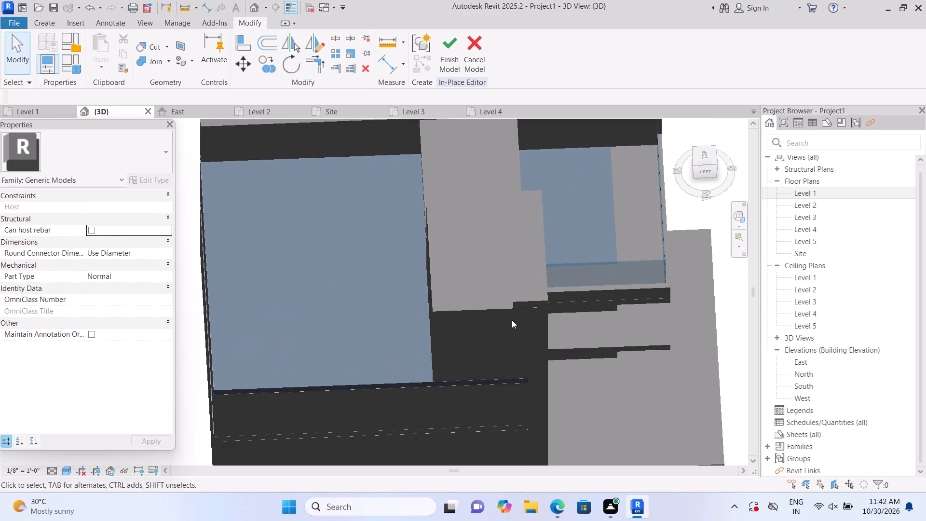
pyautogui.scroll(3, 512, 320)
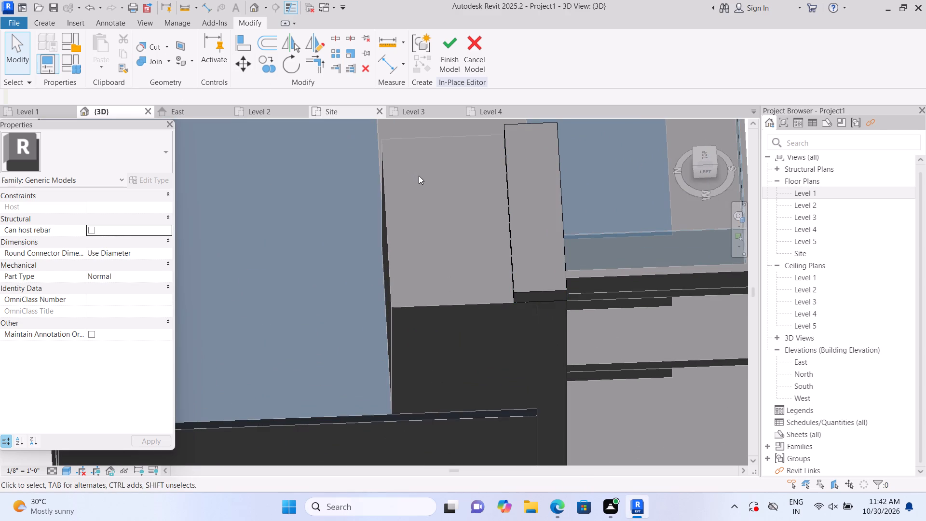
pyautogui.doubleClick(510, 209)
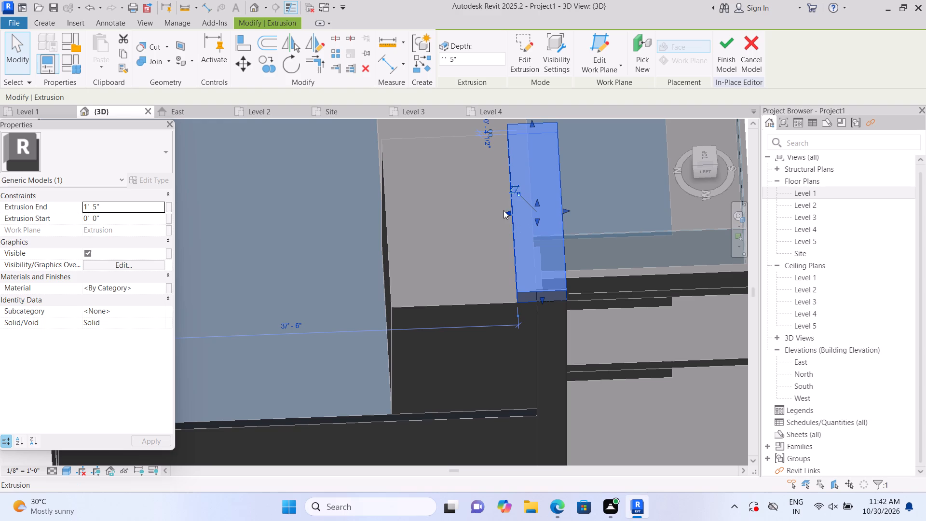
pyautogui.click(506, 212)
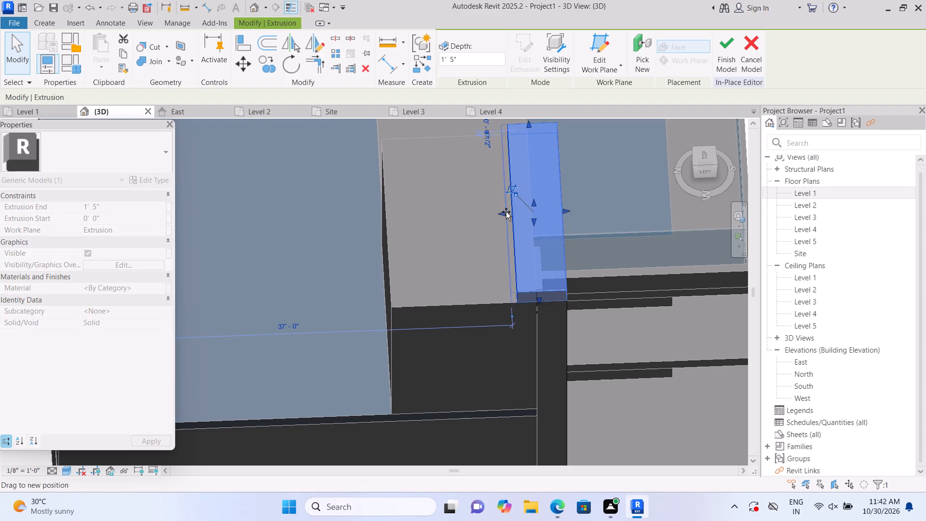
pyautogui.moveTo(499, 212); pyautogui.dragTo(510, 212)
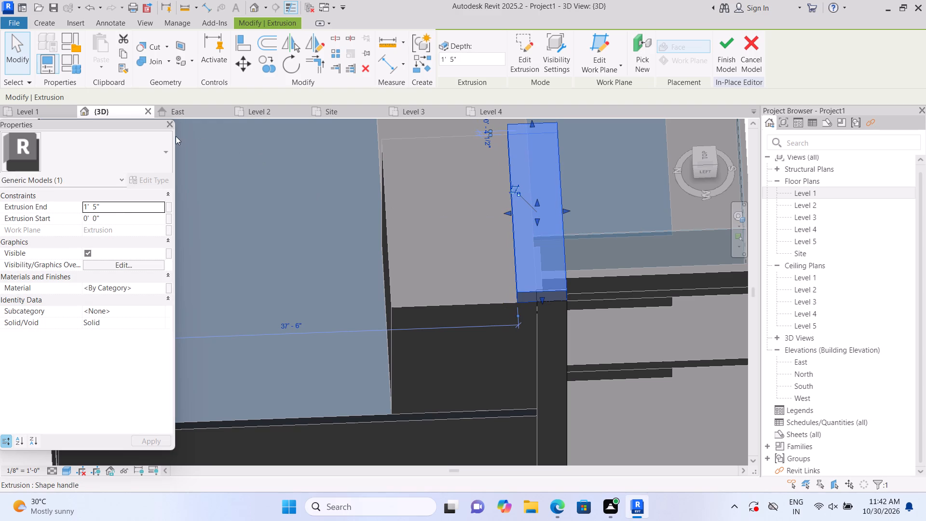
pyautogui.press('Escape')
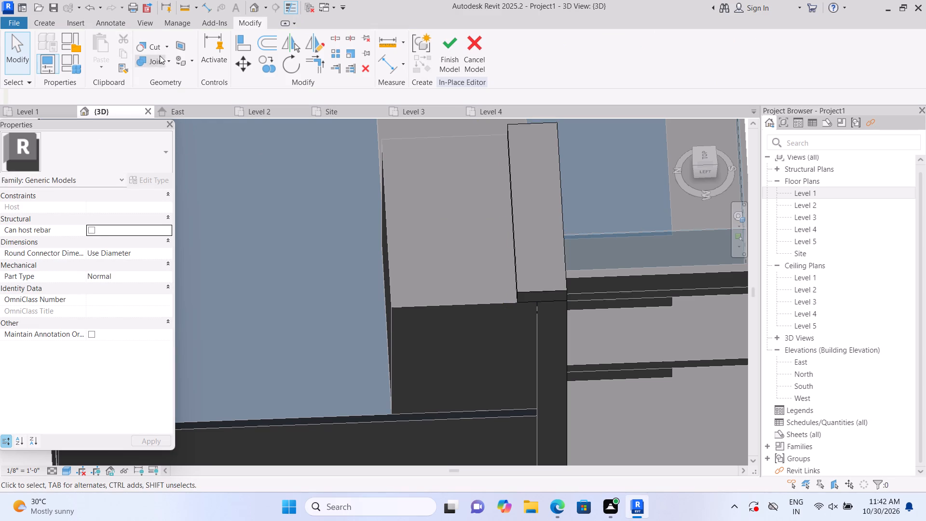
# Join the geometry of the tower's front slab with the narrow vertical corner piece beneath it.
pyautogui.click(167, 63)
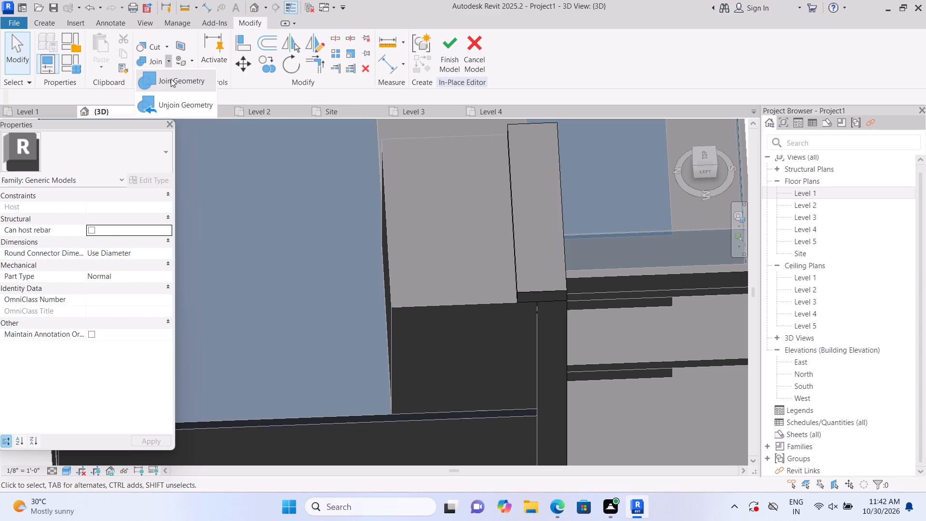
pyautogui.click(171, 79)
pyautogui.click(534, 267)
pyautogui.click(560, 310)
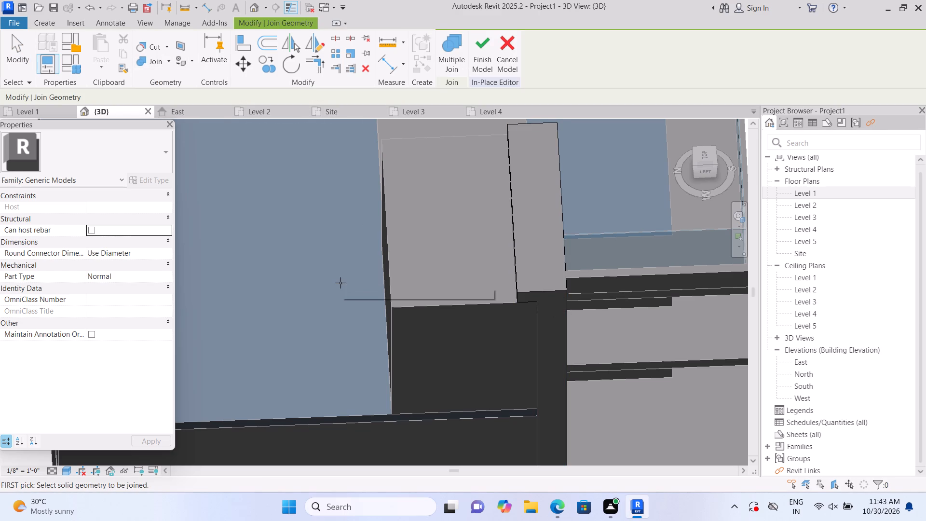
pyautogui.press('Escape')
# Examine the tower and its front slab from the default home view and from the house's right side.
pyautogui.scroll(1, 388, 304)
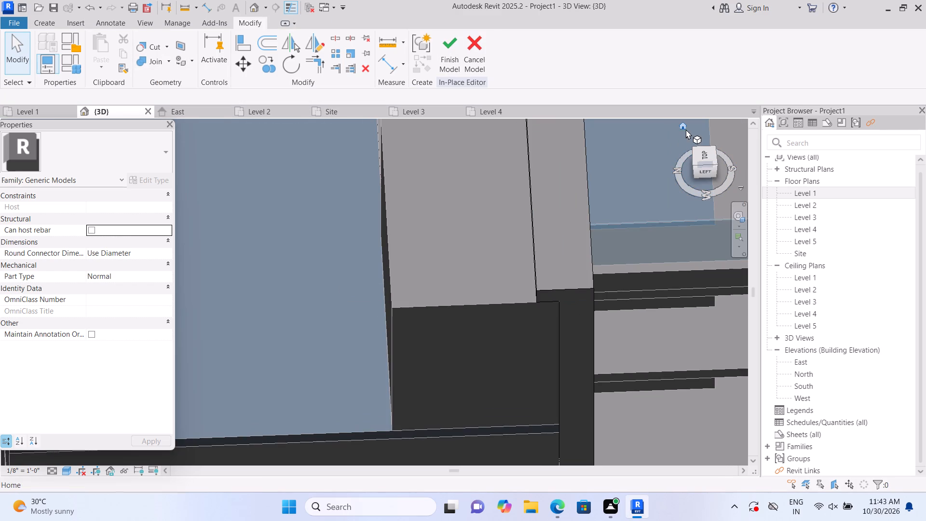
pyautogui.click(681, 123)
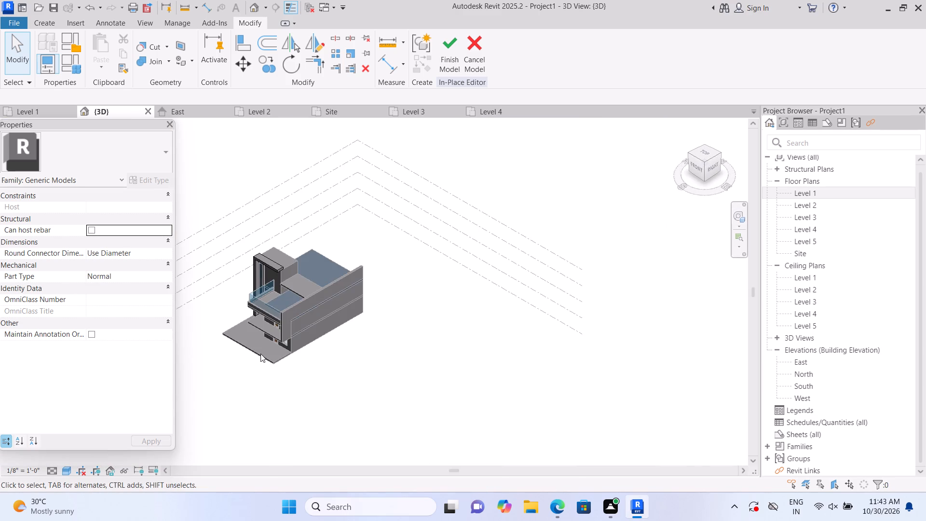
pyautogui.scroll(4, 258, 314)
pyautogui.scroll(1, 227, 249)
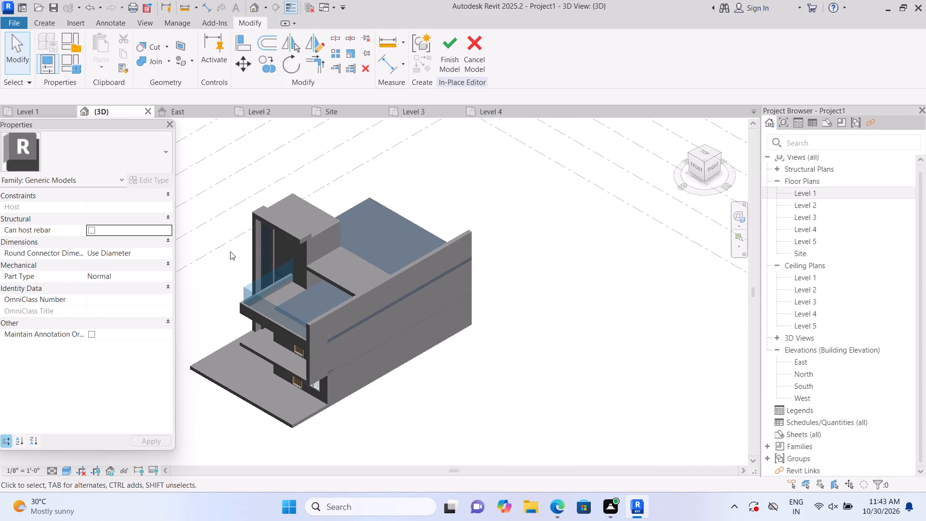
pyautogui.scroll(1, 230, 252)
pyautogui.moveTo(233, 257); pyautogui.dragTo(245, 287, button='middle')
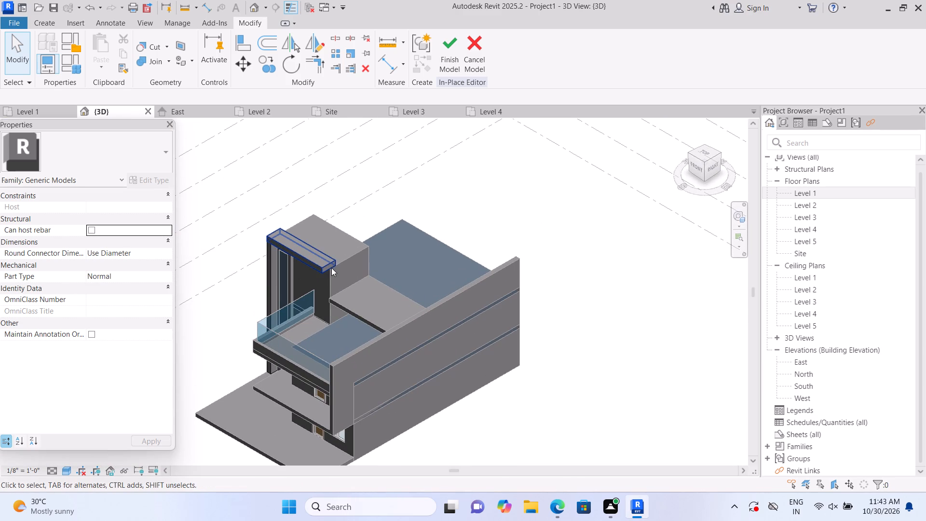
pyautogui.scroll(1, 485, 204)
pyautogui.keyDown('shift'); pyautogui.moveTo(485, 205); pyautogui.dragTo(485, 205, button='middle'); pyautogui.keyUp('shift')
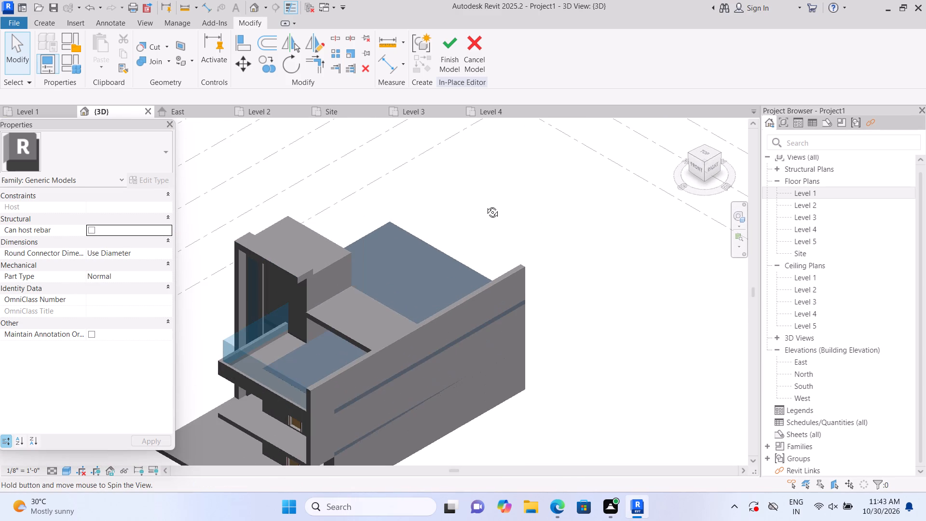
pyautogui.keyDown('shift'); pyautogui.moveTo(485, 205); pyautogui.dragTo(363, 231, button='middle'); pyautogui.keyUp('shift')
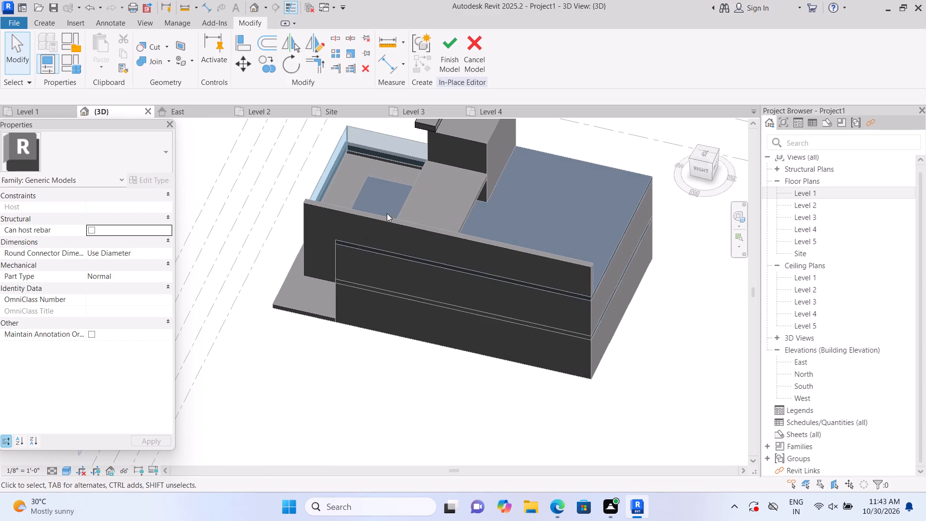
pyautogui.moveTo(410, 198); pyautogui.dragTo(319, 273, button='middle')
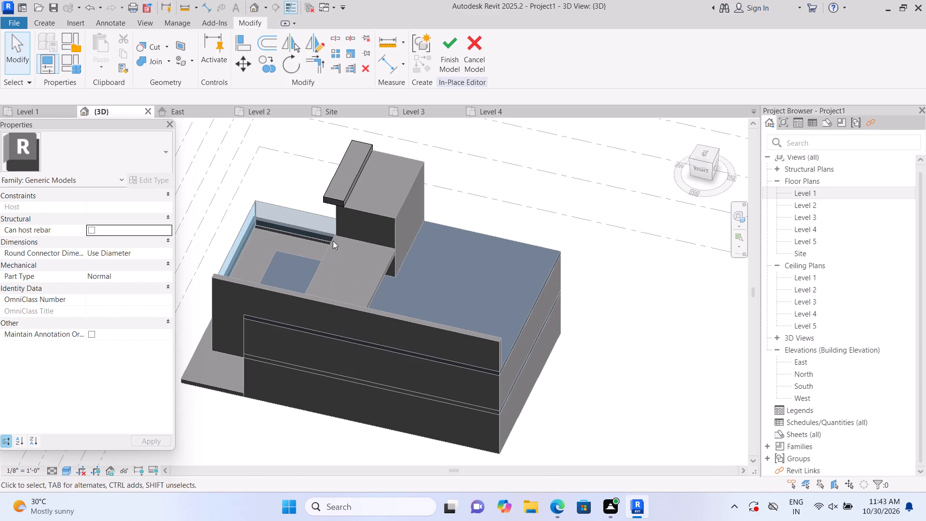
pyautogui.scroll(1, 333, 241)
pyautogui.moveTo(333, 241); pyautogui.dragTo(316, 366, button='middle')
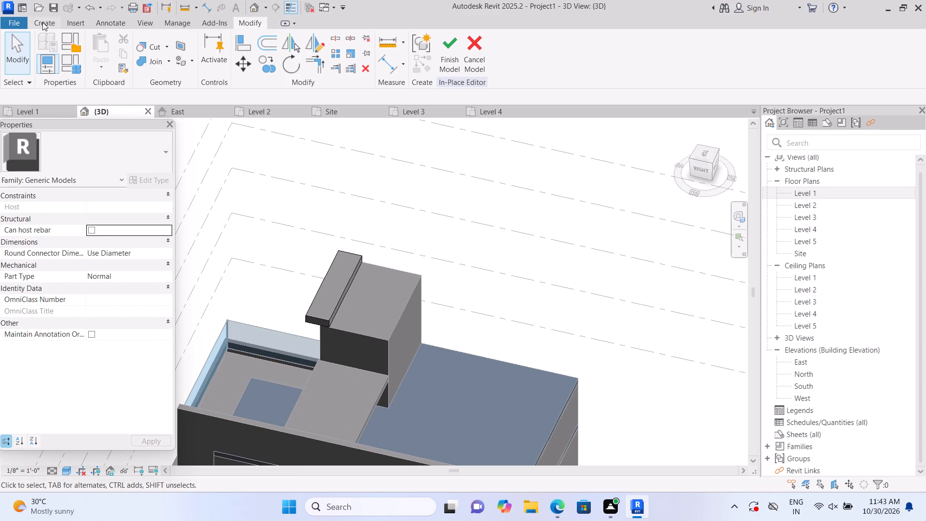
# Create an extrusion on the tower's roof from a rectangle about 10'-5" by 8" along the right-hand edge behind the front slab.
pyautogui.click(42, 22)
pyautogui.click(111, 48)
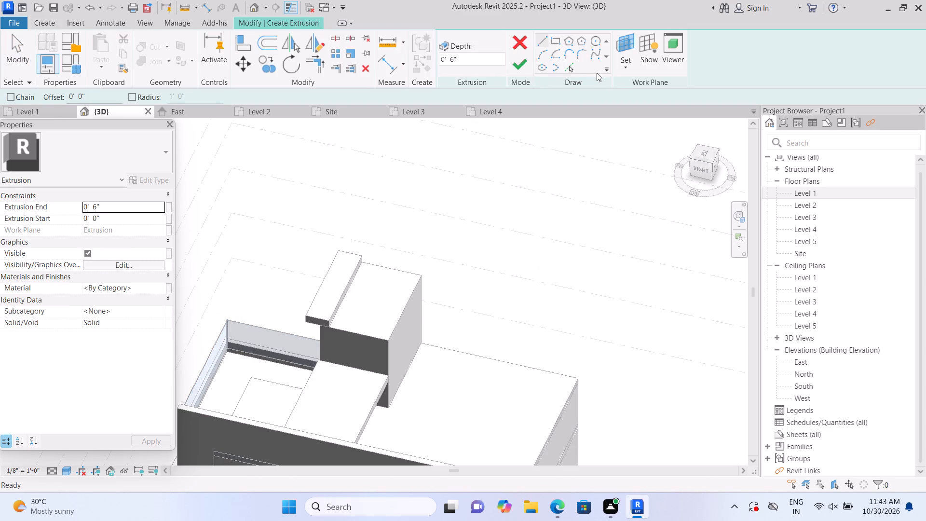
pyautogui.moveTo(620, 71); pyautogui.dragTo(625, 71)
pyautogui.click(630, 115)
pyautogui.scroll(1, 394, 286)
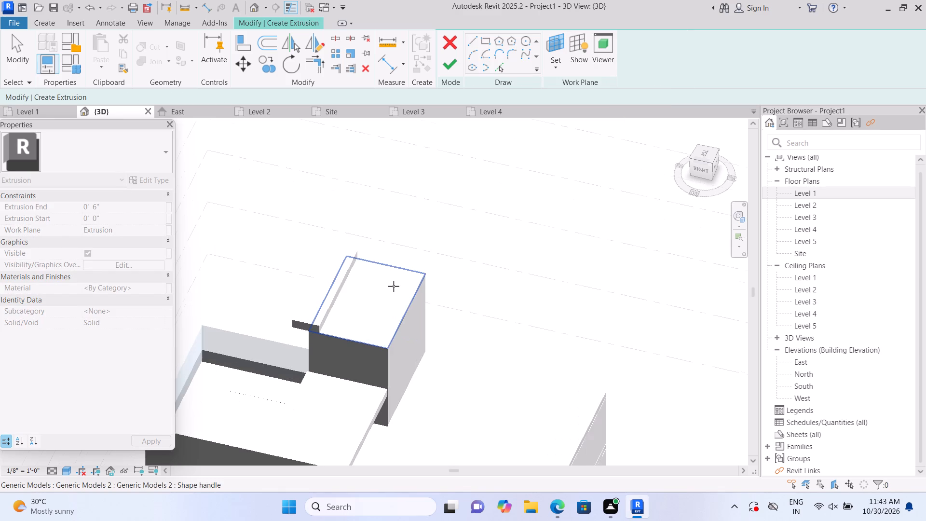
pyautogui.scroll(1, 394, 286)
pyautogui.click(394, 286)
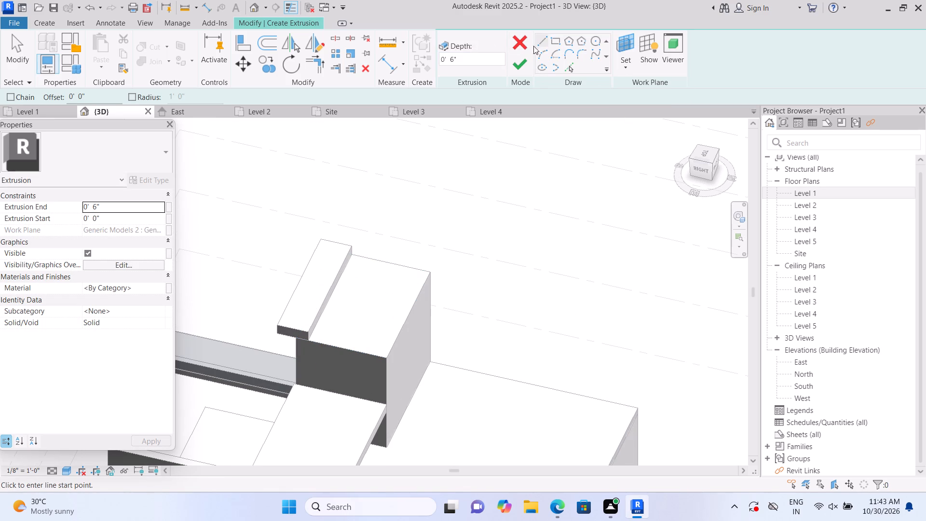
pyautogui.click(553, 39)
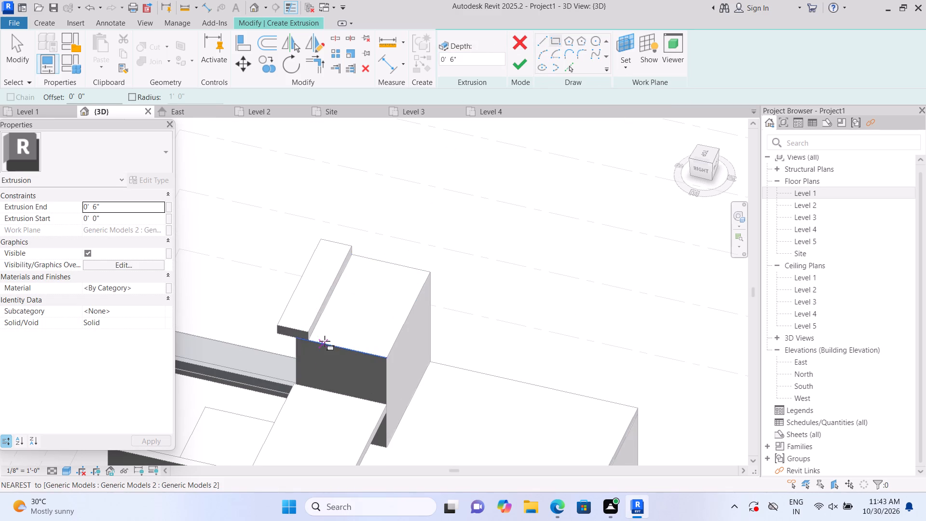
pyautogui.scroll(11, 325, 341)
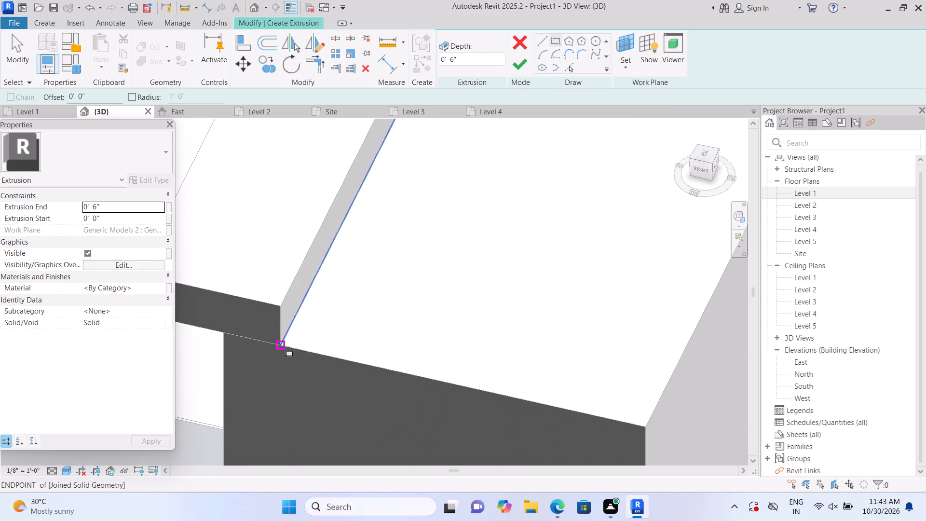
pyautogui.click(284, 347)
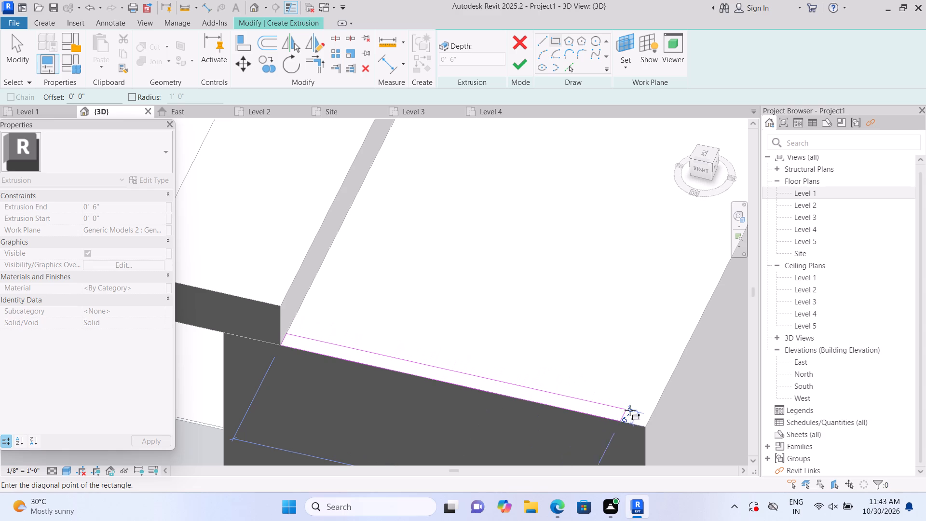
pyautogui.click(654, 409)
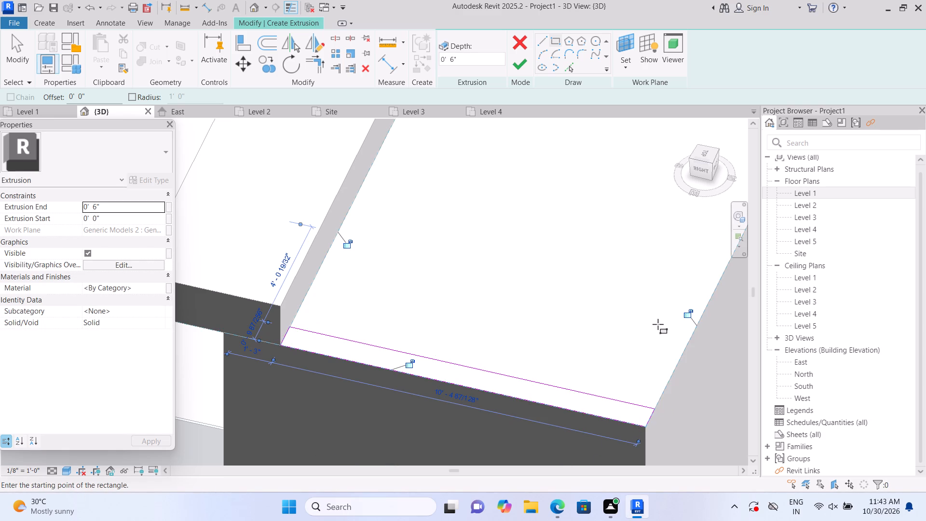
pyautogui.click(514, 59)
# Set the new roof-edge strip's extrusion end to 1'-5".
pyautogui.click(150, 206)
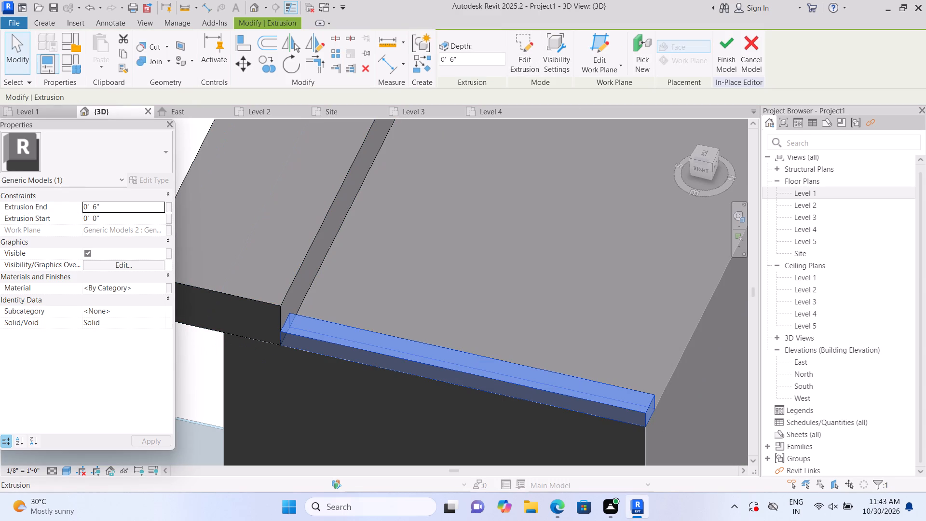
pyautogui.press('BackSpace')
pyautogui.write('1\'5"')
pyautogui.press('Return')
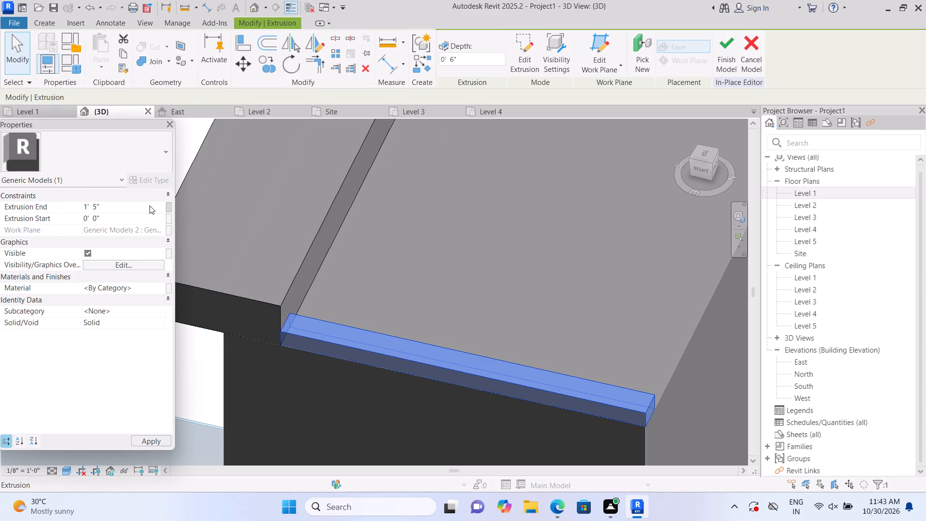
pyautogui.scroll(-5, 244, 230)
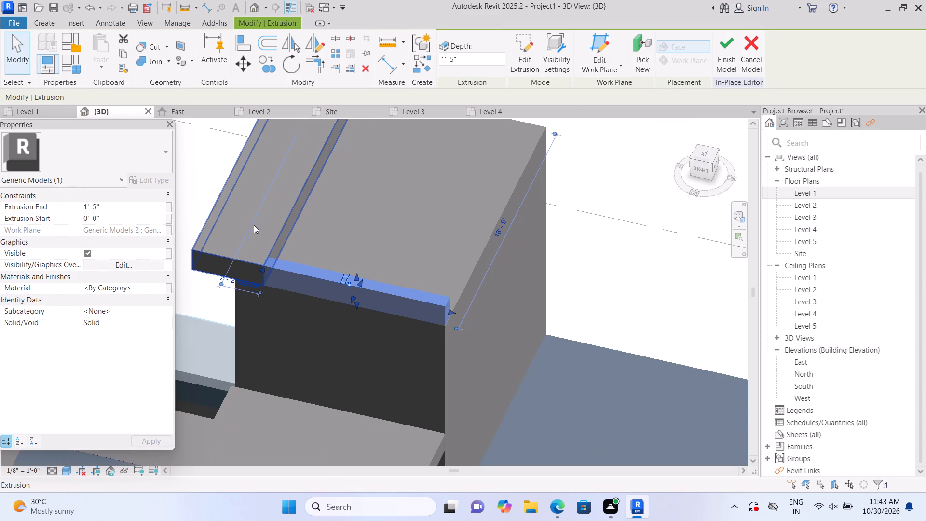
pyautogui.click(590, 258)
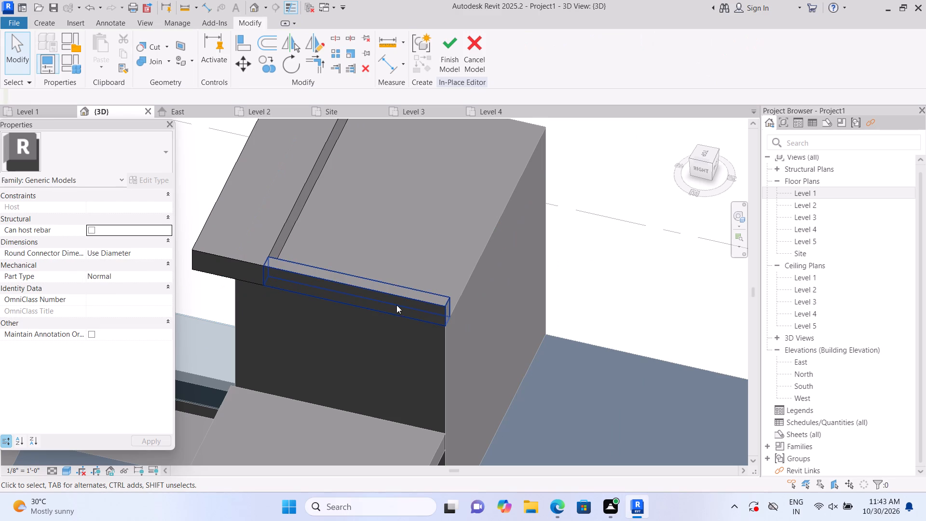
# Stretch the right-hand end of the tower's front slab outward beyond the tower's side wall and the new roof-edge strip.
pyautogui.scroll(1, 396, 305)
pyautogui.click(395, 304)
pyautogui.scroll(1, 465, 260)
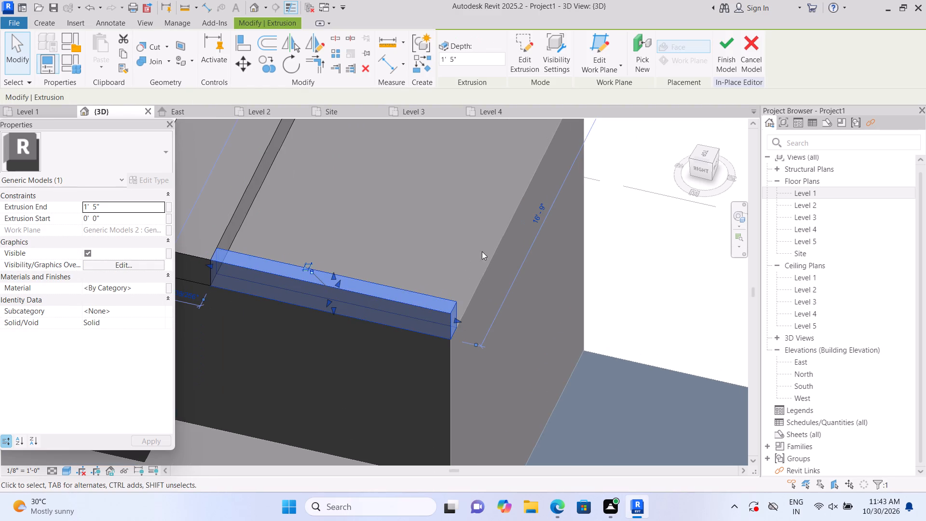
pyautogui.scroll(-3, 452, 250)
pyautogui.moveTo(454, 247); pyautogui.dragTo(504, 241, button='middle')
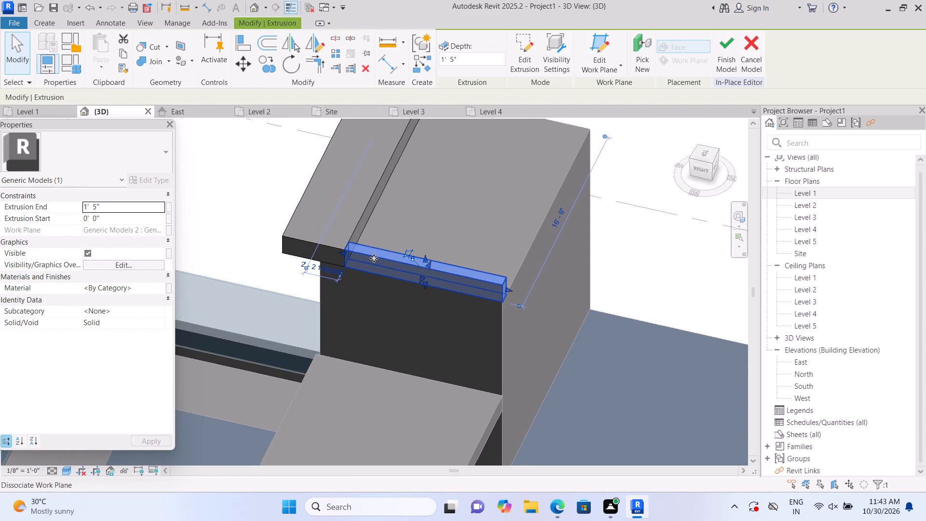
pyautogui.press('Escape')
pyautogui.click(321, 220)
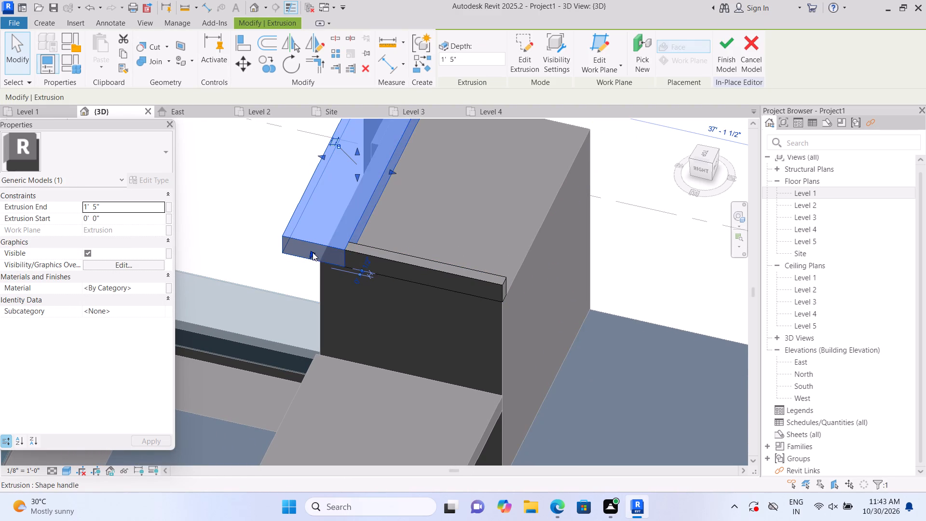
pyautogui.moveTo(312, 252); pyautogui.dragTo(308, 258)
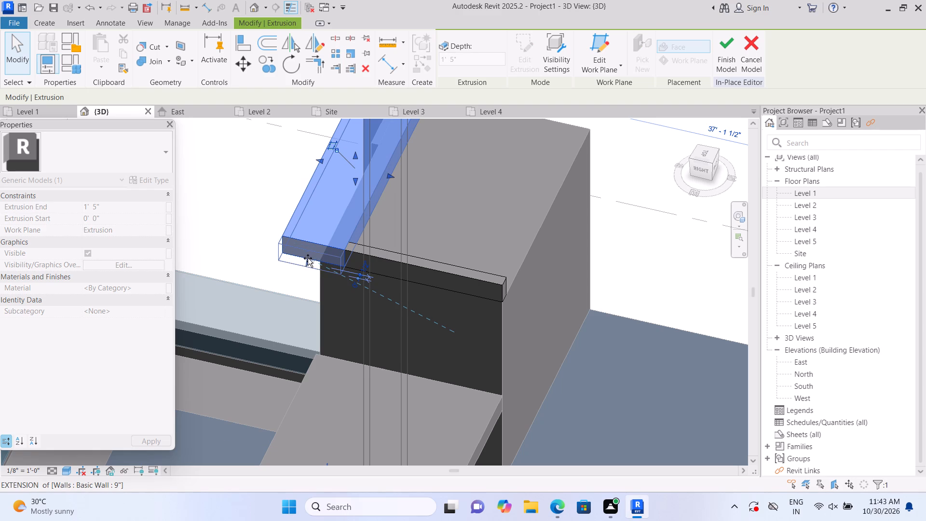
pyautogui.moveTo(308, 258); pyautogui.dragTo(304, 269)
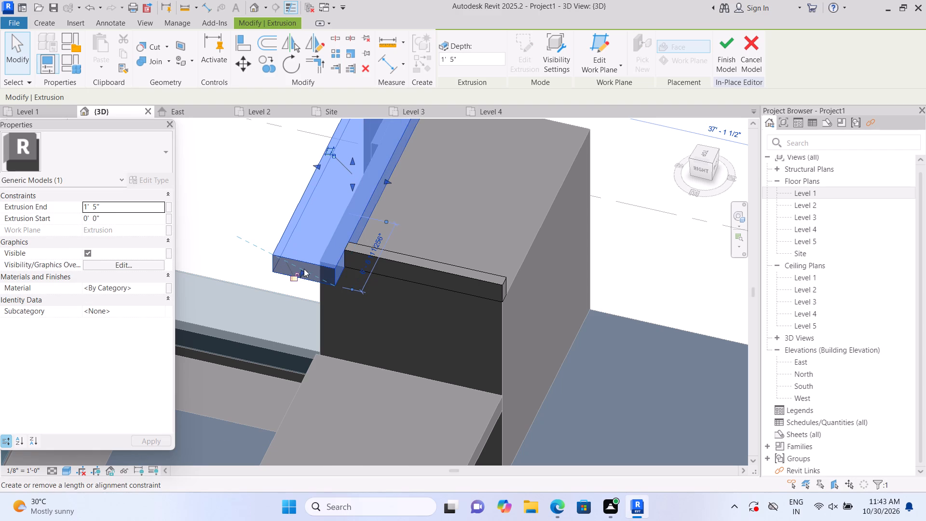
pyautogui.click(608, 222)
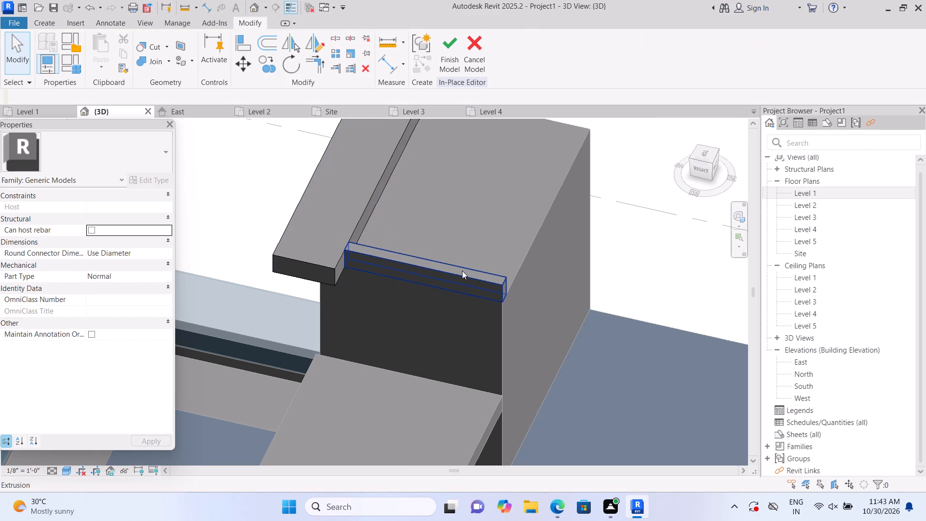
# Stretch the roof-edge strip's outer face beyond the tower's side wall until it is flush with the front slab's end.
pyautogui.click(462, 271)
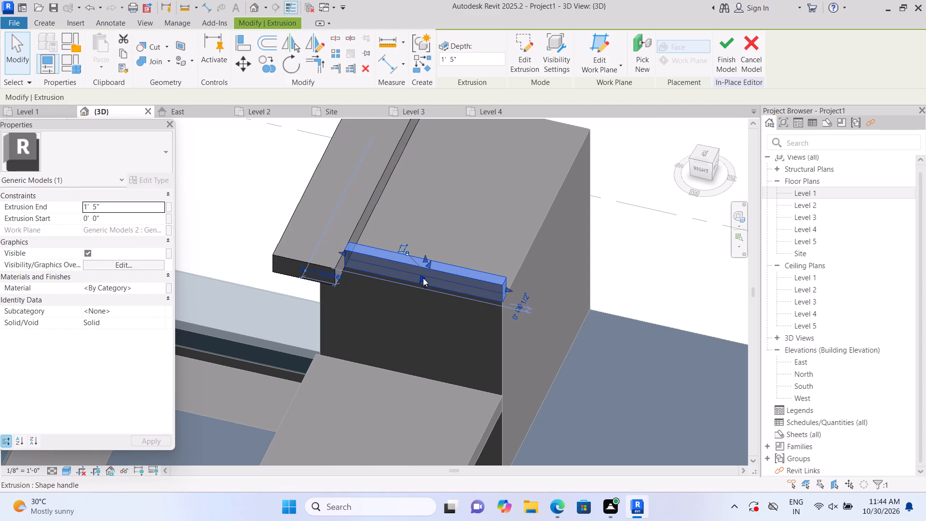
pyautogui.moveTo(423, 278); pyautogui.dragTo(418, 289)
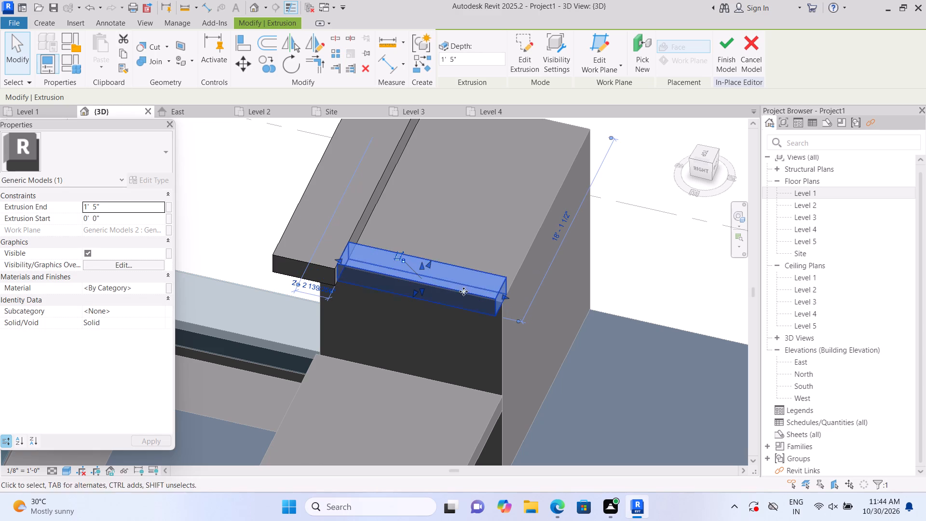
pyautogui.click(416, 292)
pyautogui.click(675, 227)
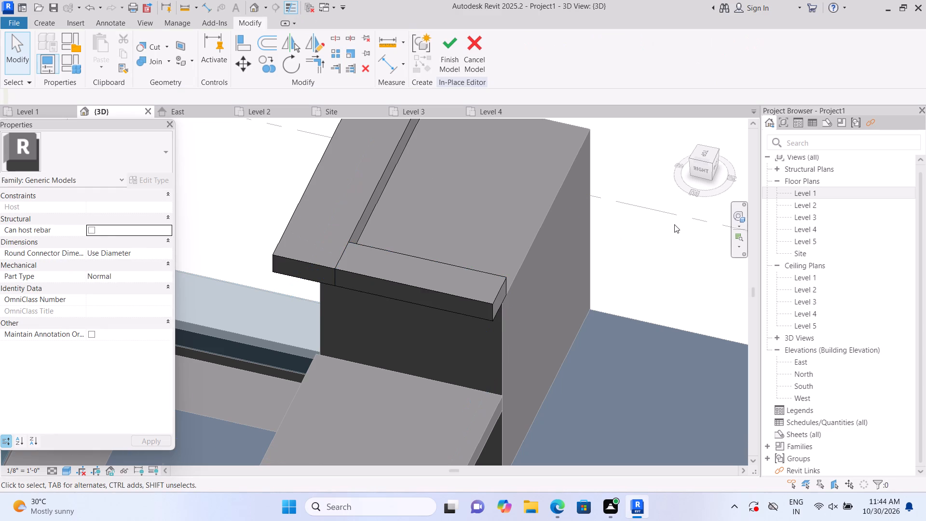
# Stretch the tower front slab's end slightly farther outward past the roof-edge strip.
pyautogui.scroll(-3, 674, 224)
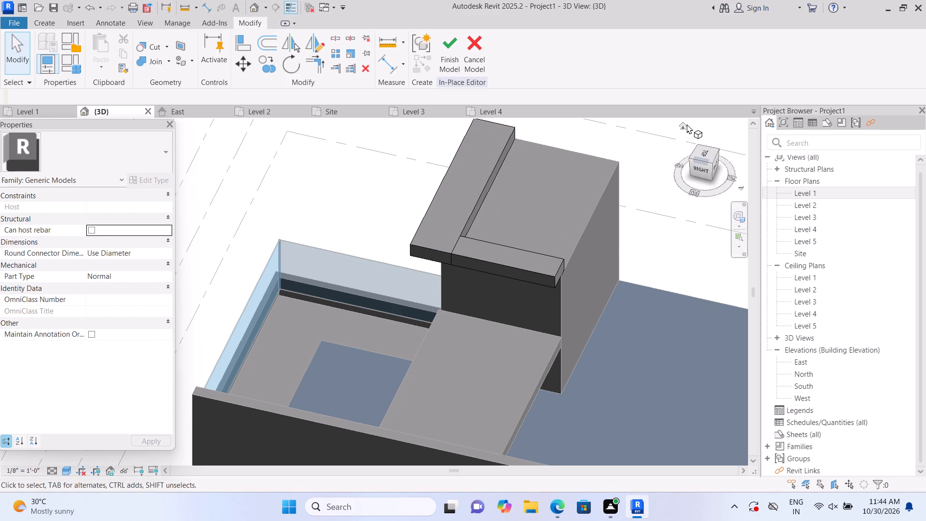
pyautogui.click(682, 124)
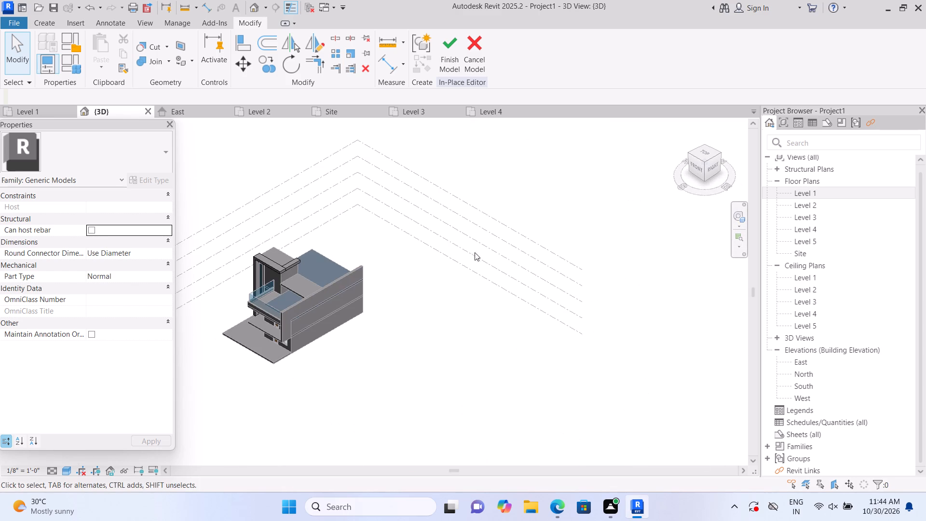
pyautogui.scroll(5, 320, 306)
pyautogui.scroll(1, 282, 277)
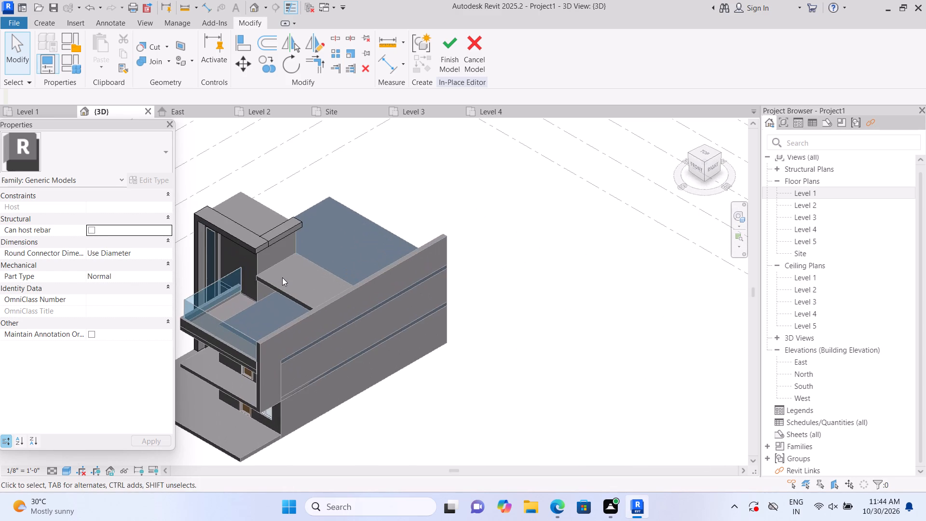
pyautogui.moveTo(282, 277); pyautogui.dragTo(368, 332, button='middle')
pyautogui.scroll(2, 362, 320)
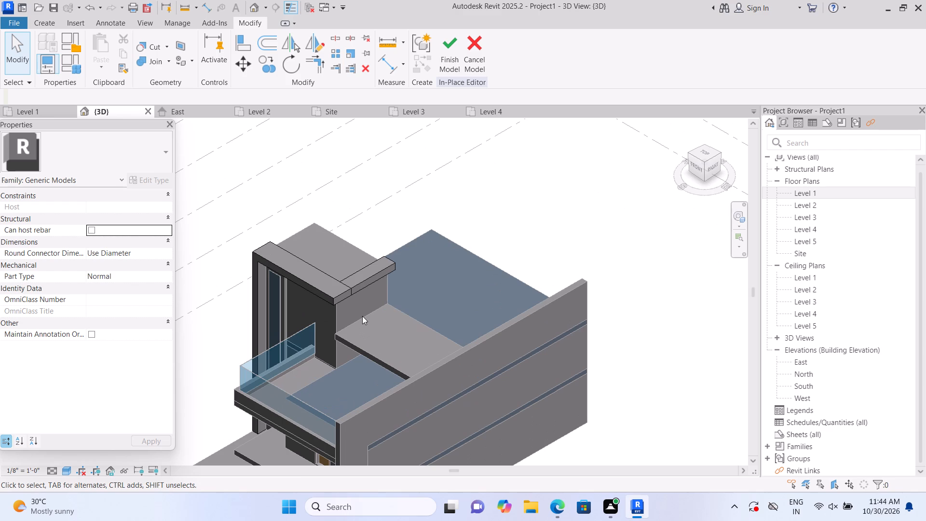
pyautogui.scroll(3, 361, 309)
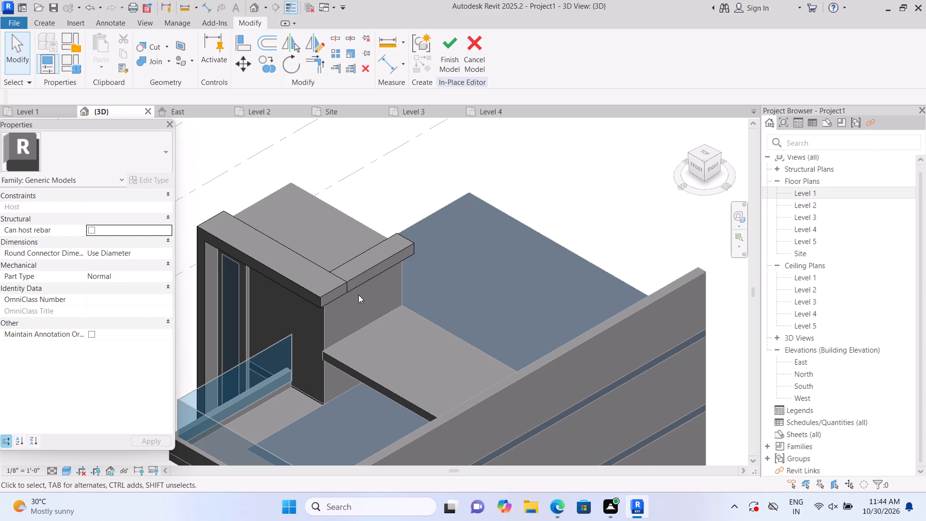
pyautogui.scroll(1, 312, 274)
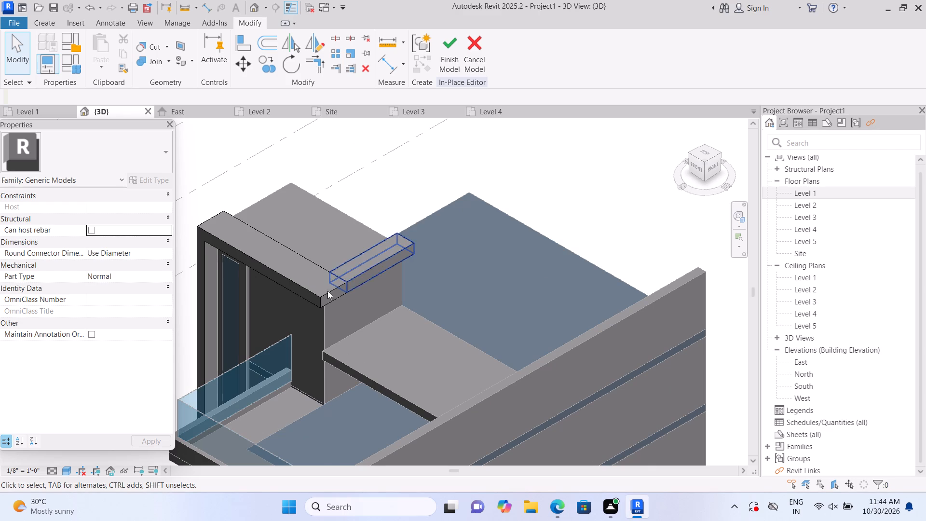
pyautogui.scroll(2, 329, 292)
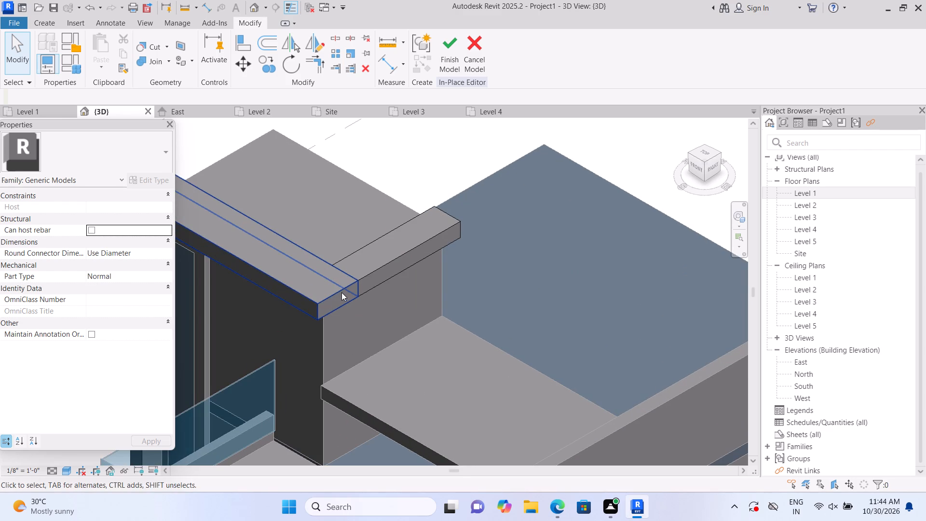
pyautogui.click(341, 292)
pyautogui.moveTo(340, 302); pyautogui.dragTo(348, 308)
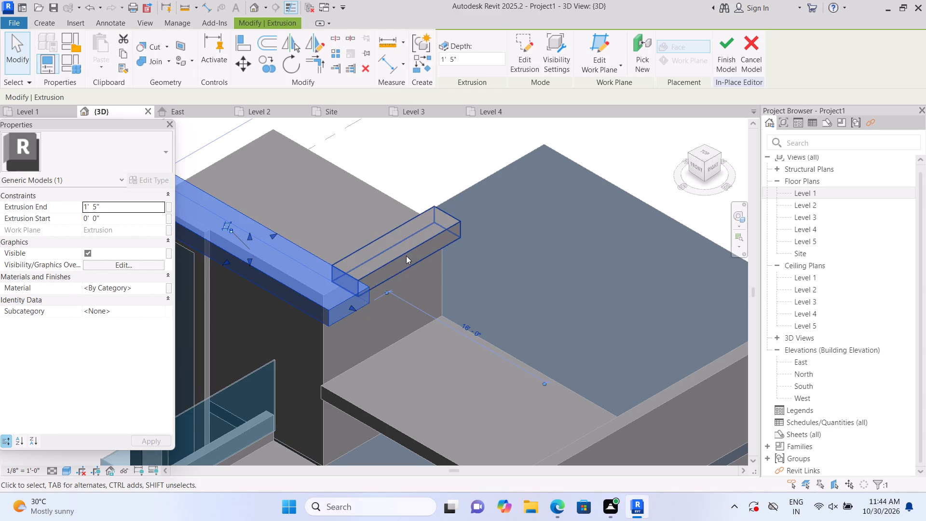
# Stretch the roof-edge strip's outer face outward to line up with the extended end of the front slab.
pyautogui.click(406, 256)
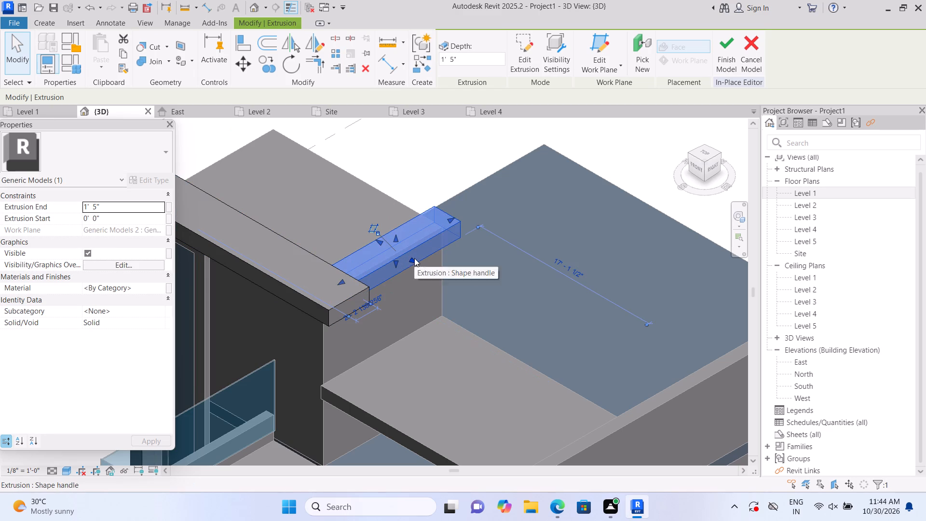
pyautogui.moveTo(411, 258); pyautogui.dragTo(413, 263)
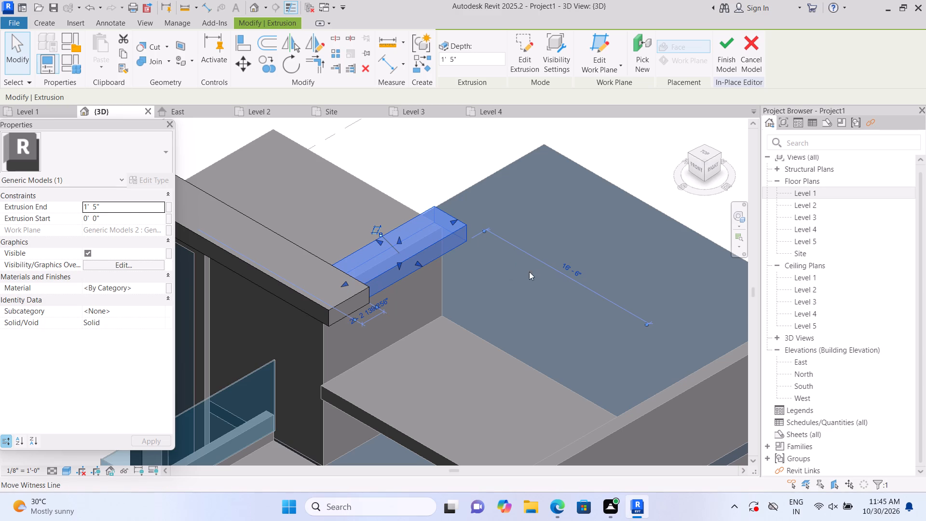
pyautogui.keyDown('shift'); pyautogui.moveTo(546, 271); pyautogui.dragTo(395, 315, button='middle'); pyautogui.keyUp('shift')
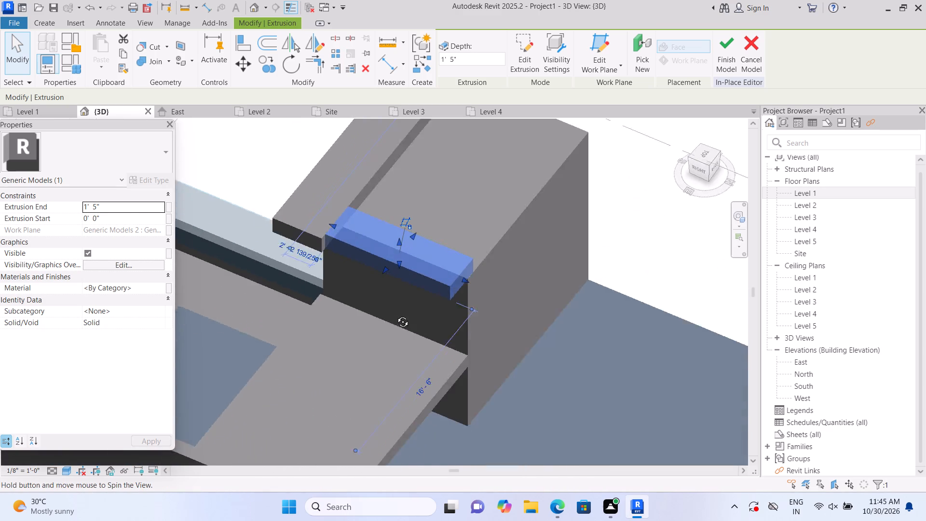
pyautogui.keyDown('shift'); pyautogui.moveTo(395, 315); pyautogui.dragTo(362, 320, button='middle'); pyautogui.keyUp('shift')
pyautogui.scroll(5, 353, 278)
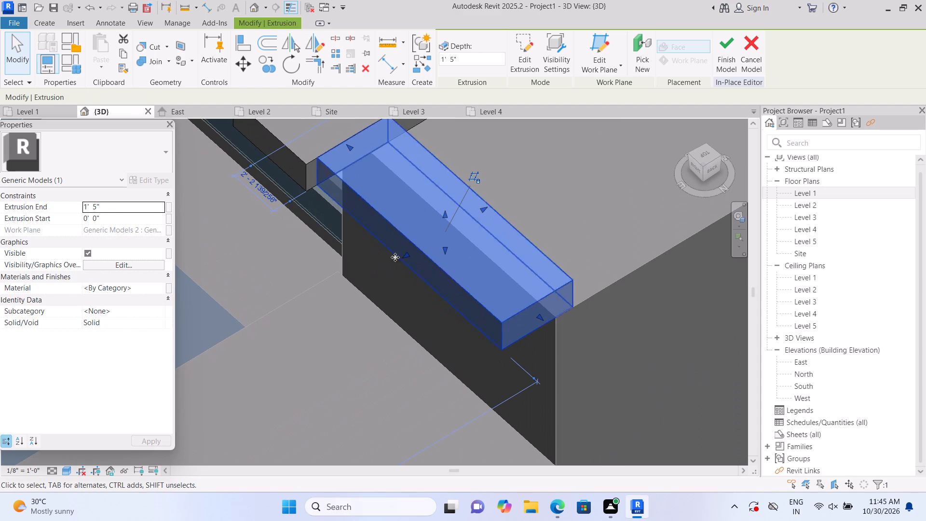
pyautogui.click(406, 254)
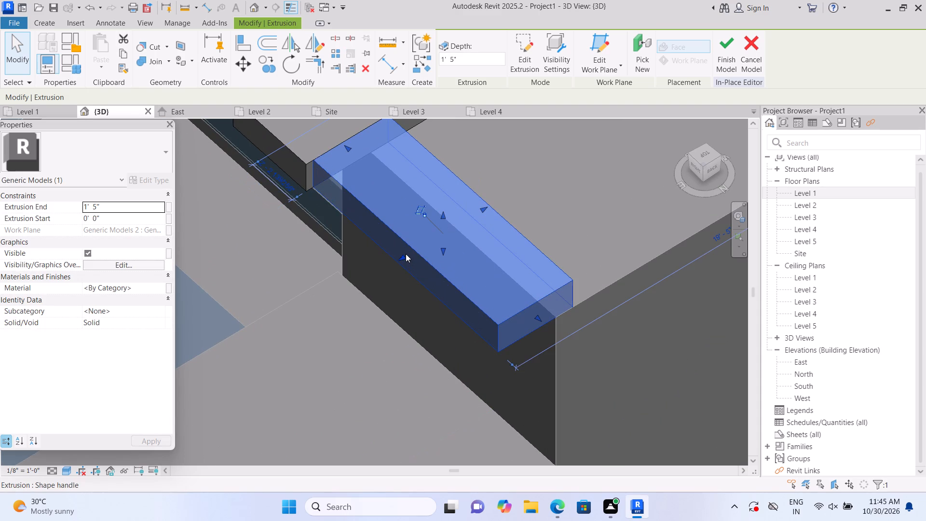
pyautogui.click(402, 258)
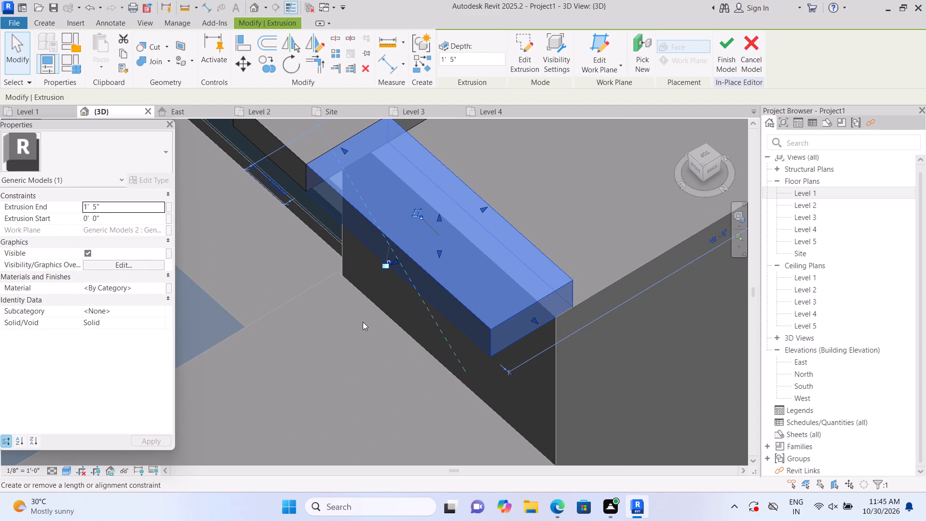
pyautogui.press('Escape')
# Join the geometry of the tower's front slab and the roof-edge strip into one L-shaped edge.
pyautogui.scroll(-4, 361, 320)
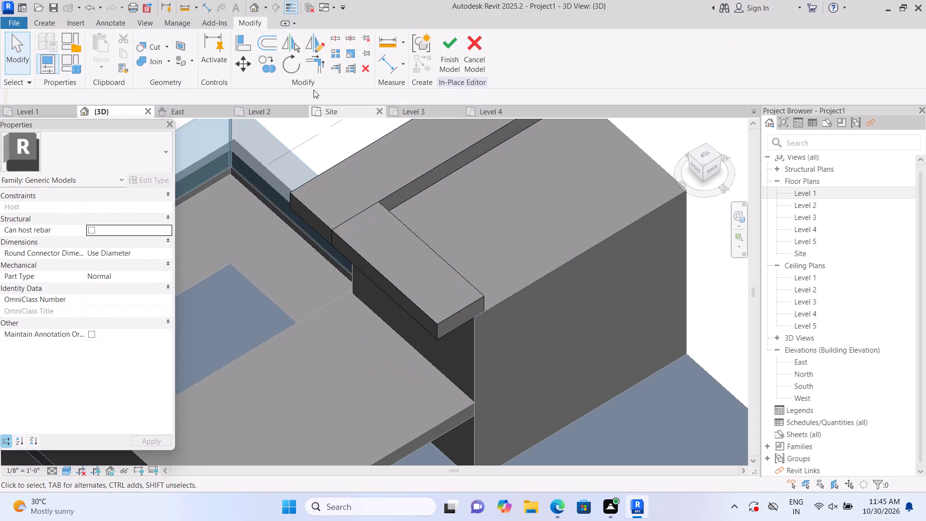
pyautogui.click(169, 64)
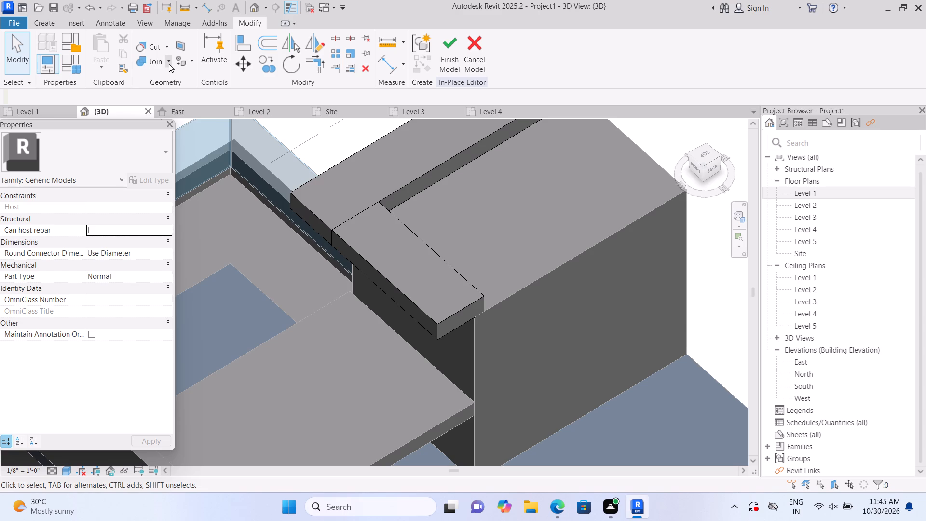
pyautogui.click(184, 84)
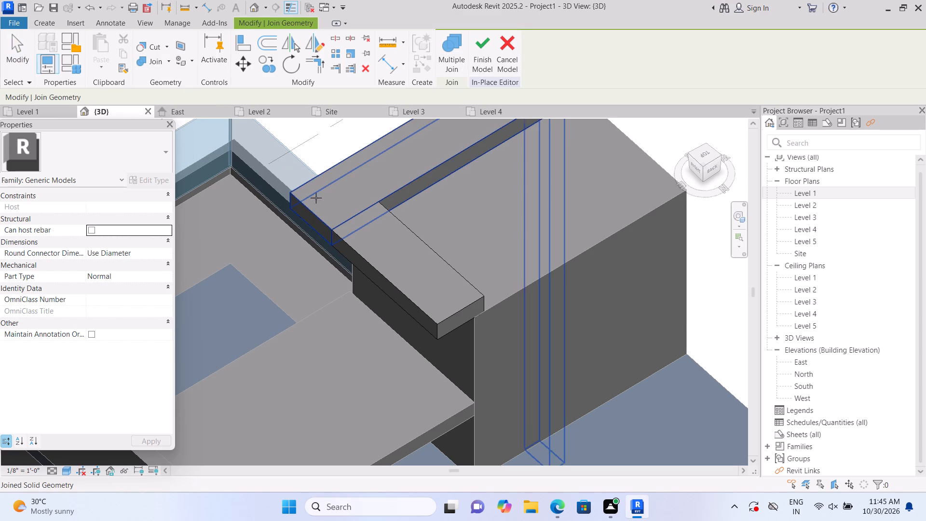
pyautogui.click(324, 209)
pyautogui.click(355, 243)
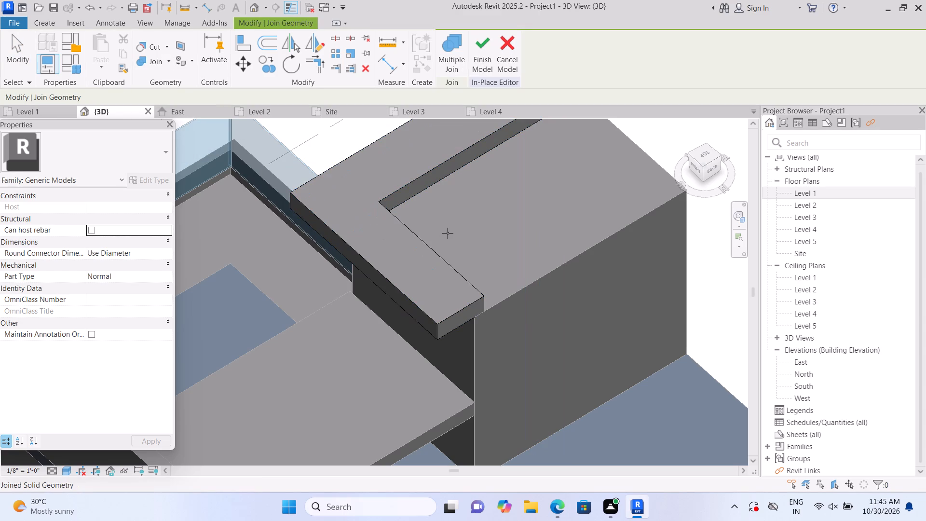
pyautogui.press('Escape')
# Examine the L-shaped roof edge and the house front from the home view and from a raised front angle.
pyautogui.scroll(-3, 449, 234)
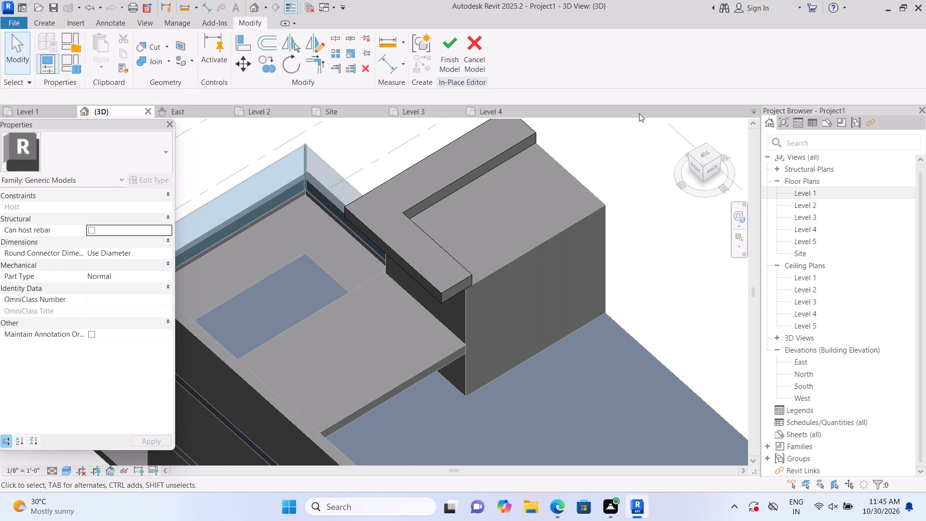
pyautogui.click(682, 125)
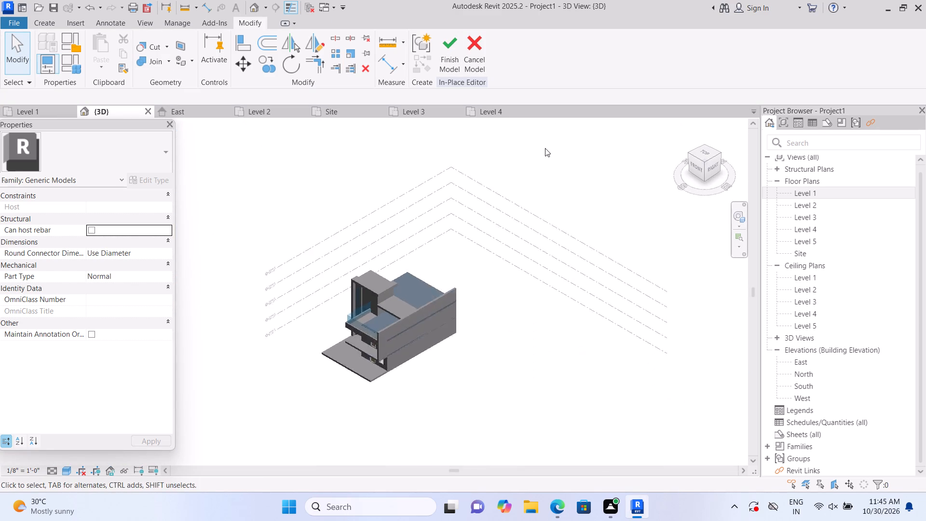
pyautogui.scroll(5, 252, 253)
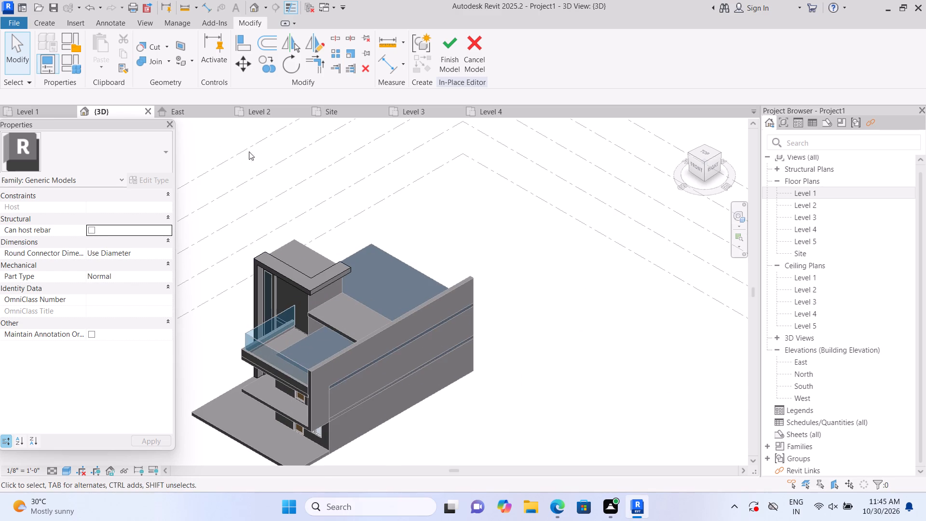
pyautogui.keyDown('shift'); pyautogui.moveTo(293, 153); pyautogui.dragTo(339, 172, button='middle'); pyautogui.keyUp('shift')
pyautogui.scroll(3, 231, 247)
pyautogui.moveTo(227, 246); pyautogui.dragTo(271, 89, button='middle')
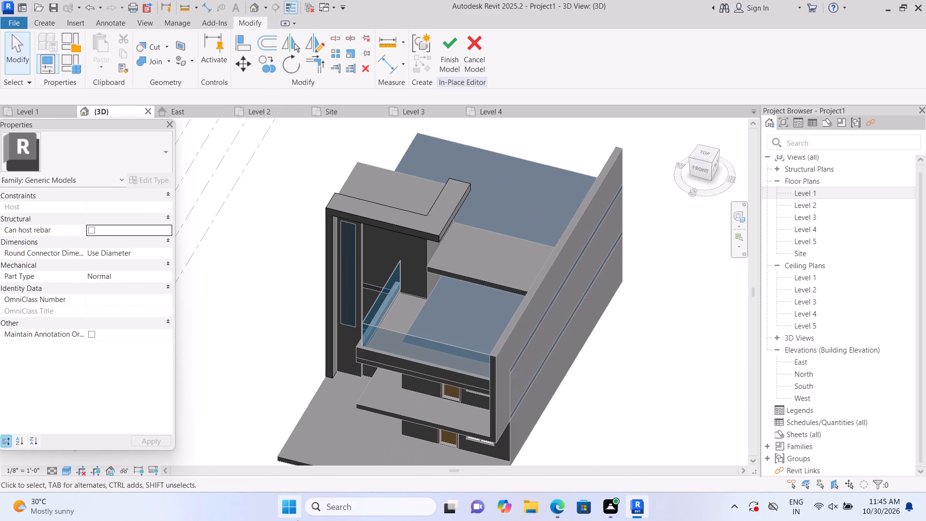
pyautogui.scroll(-2, 270, 488)
pyautogui.moveTo(368, 426); pyautogui.dragTo(368, 334, button='middle')
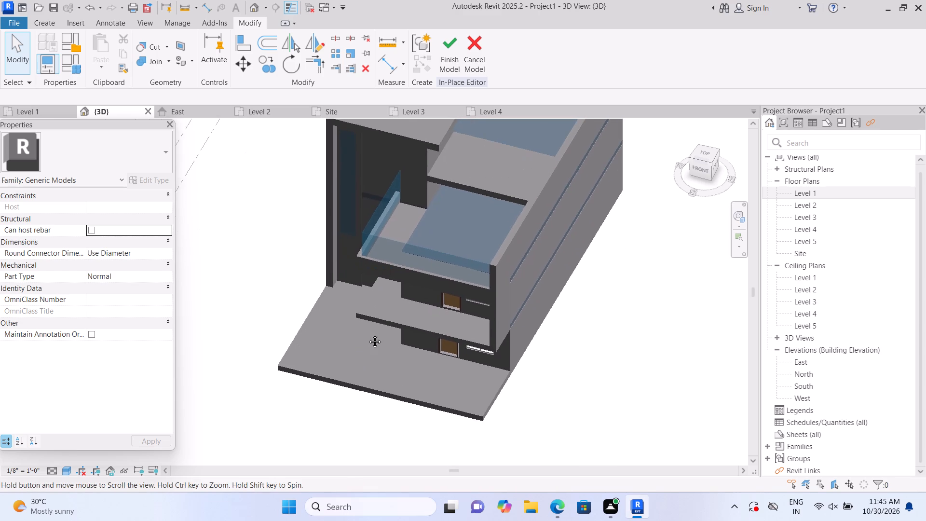
pyautogui.moveTo(368, 334); pyautogui.dragTo(368, 334, button='middle')
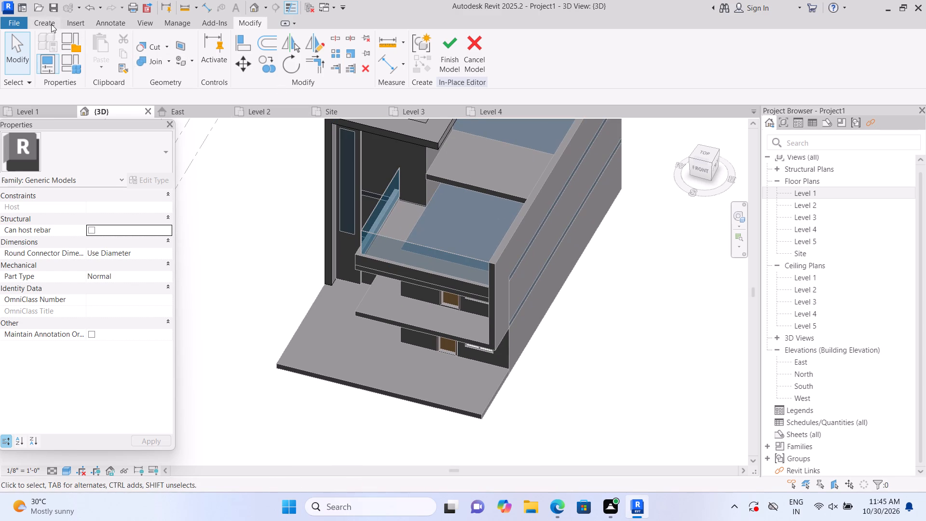
# Finish the in-place generic model.
pyautogui.click(456, 55)
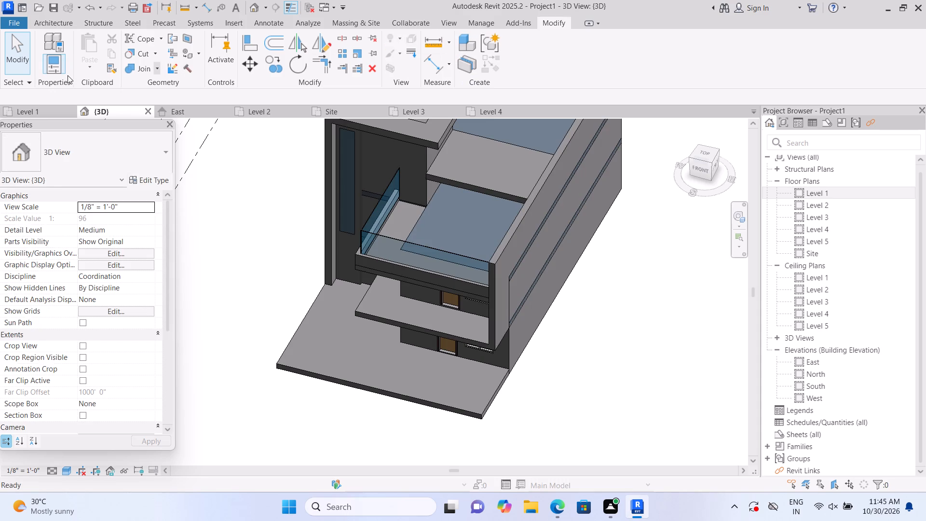
# Place 2.5" x 5" rectangular mullions along the top edges of the terrace's front and side glass railings.
pyautogui.click(60, 22)
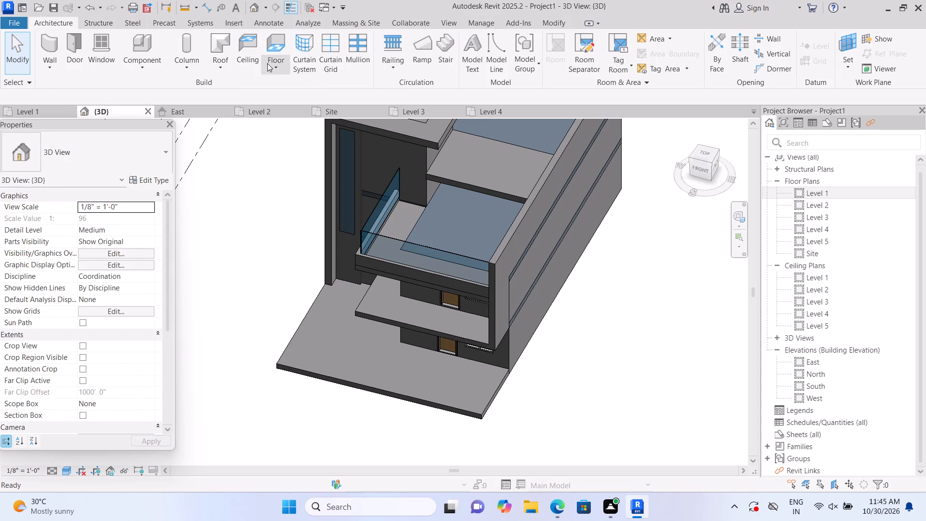
pyautogui.click(365, 56)
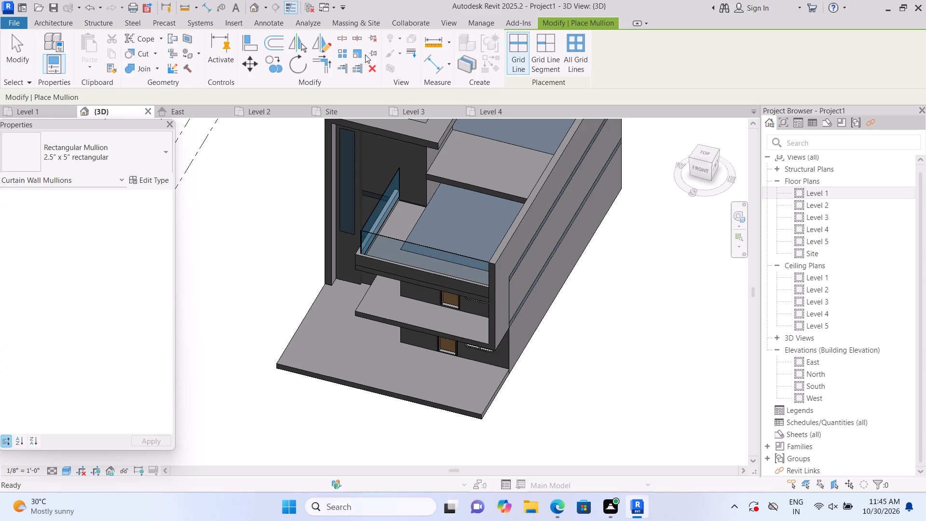
pyautogui.click(404, 243)
pyautogui.click(380, 209)
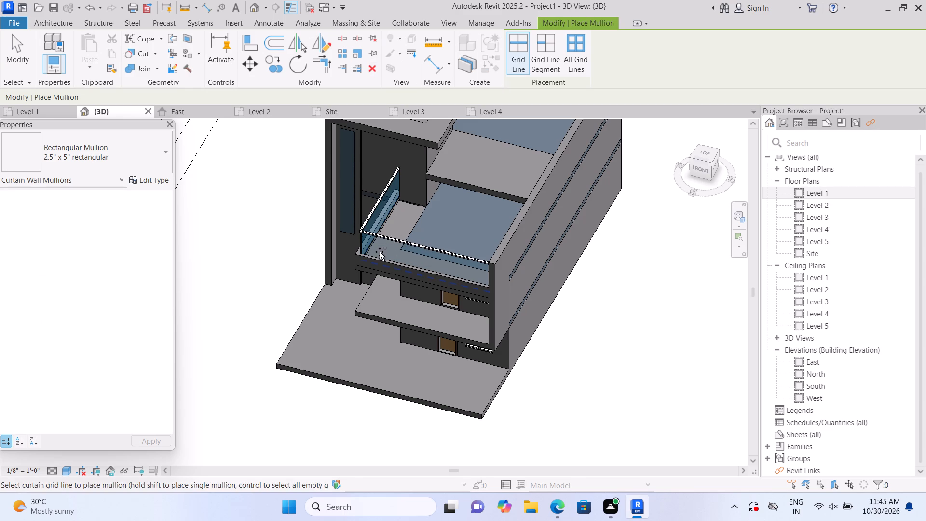
pyautogui.click(363, 248)
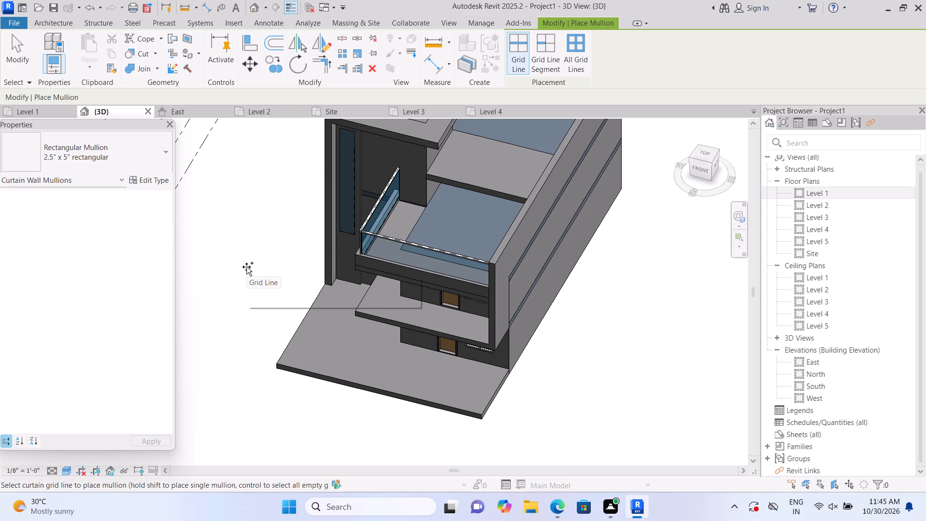
pyautogui.press('Escape')
# Start a new in-place component in the Generic Models category, keeping the suggested name.
pyautogui.scroll(-2, 246, 268)
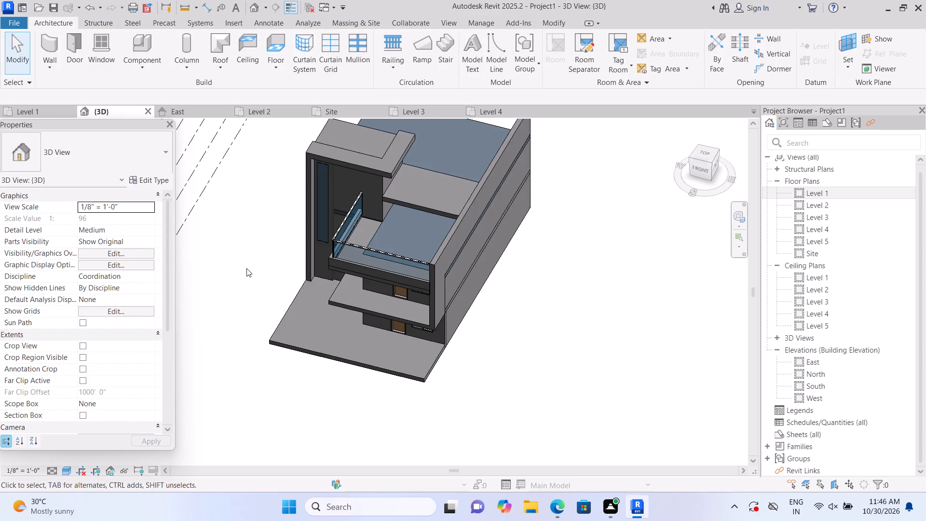
pyautogui.scroll(-1, 246, 269)
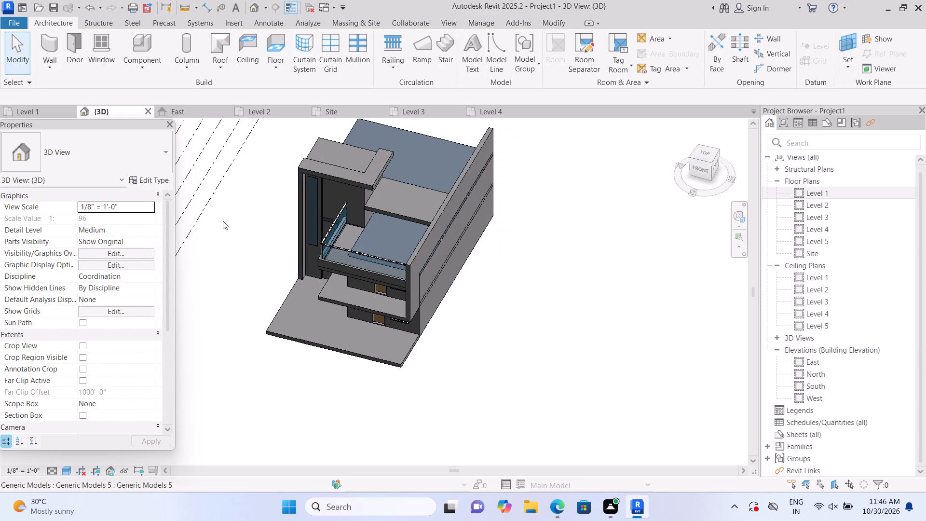
pyautogui.keyDown('shift'); pyautogui.moveTo(223, 225); pyautogui.dragTo(503, 341, button='middle'); pyautogui.keyUp('shift')
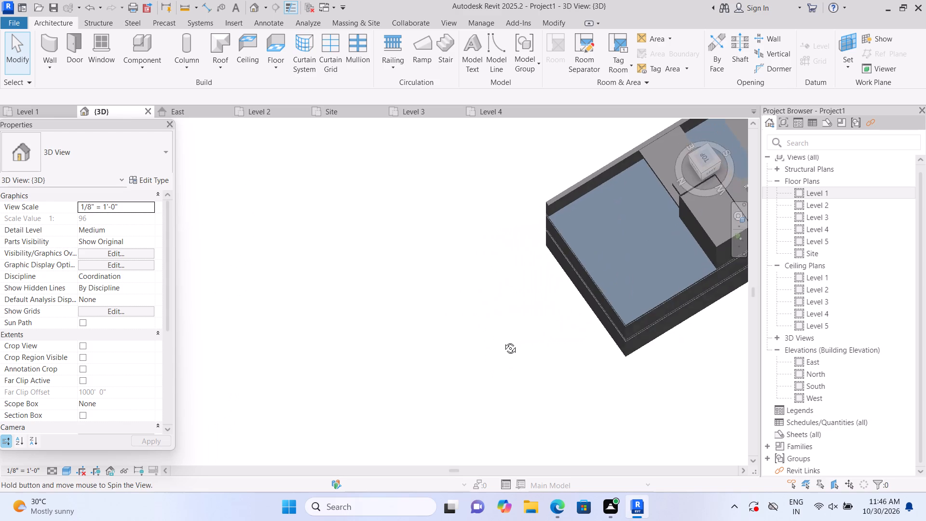
pyautogui.keyDown('shift'); pyautogui.moveTo(503, 341); pyautogui.dragTo(511, 338, button='middle'); pyautogui.keyUp('shift')
pyautogui.moveTo(533, 328); pyautogui.dragTo(313, 399, button='middle')
pyautogui.scroll(2, 434, 255)
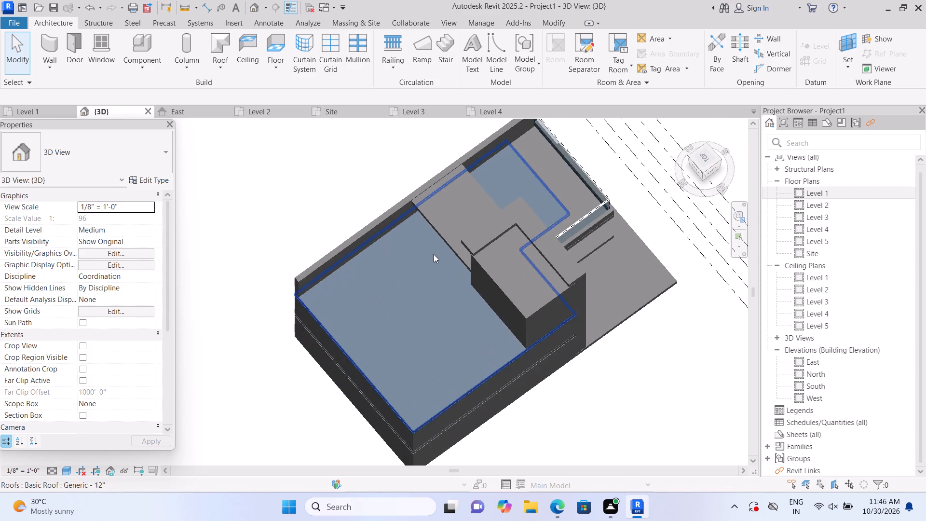
pyautogui.moveTo(414, 284); pyautogui.dragTo(304, 310, button='middle')
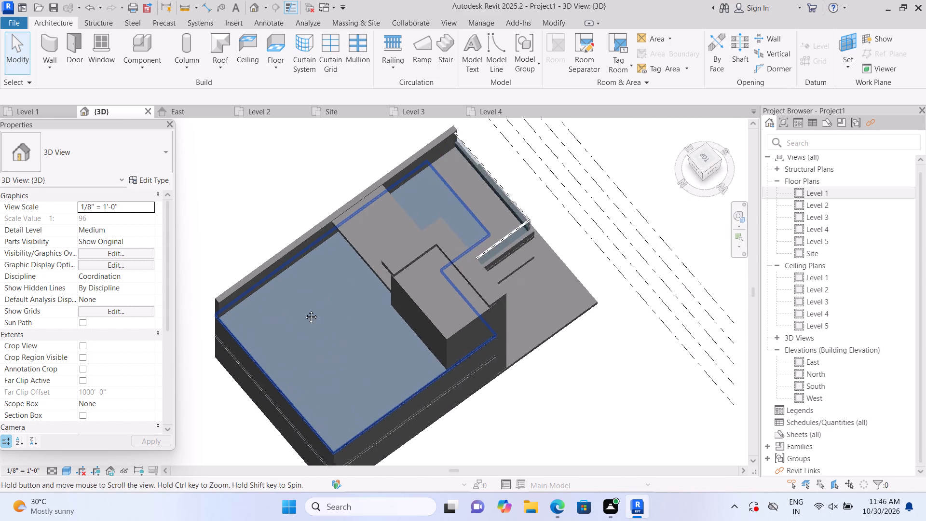
pyautogui.moveTo(304, 310); pyautogui.dragTo(189, 329, button='middle')
pyautogui.middleClick(189, 329)
pyautogui.scroll(2, 207, 316)
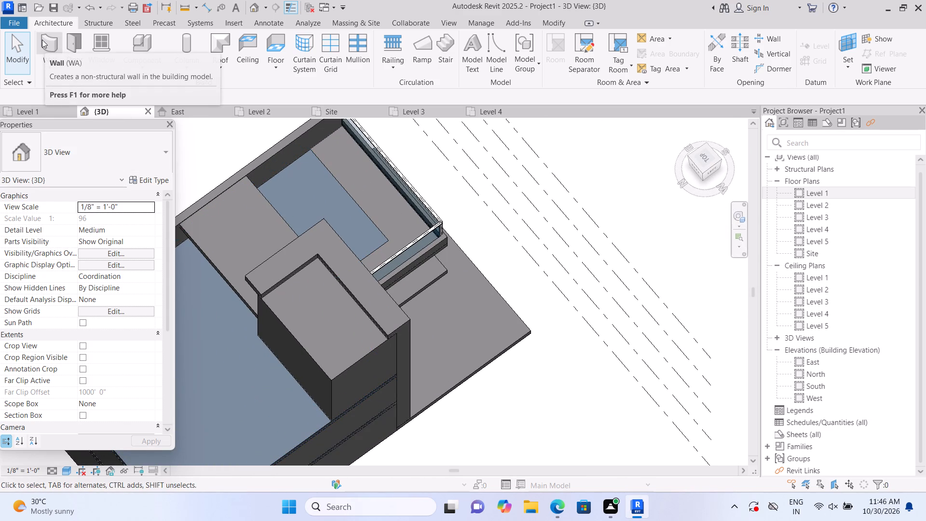
pyautogui.click(149, 68)
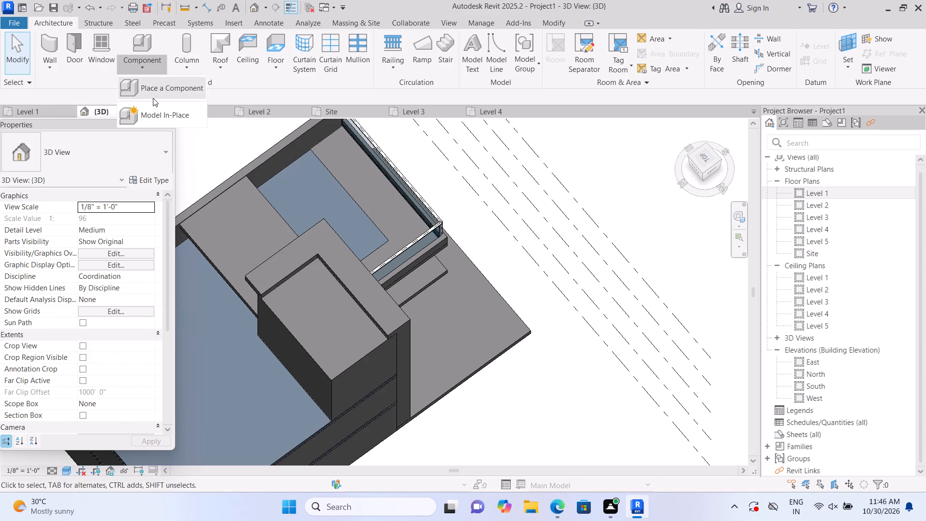
pyautogui.click(155, 111)
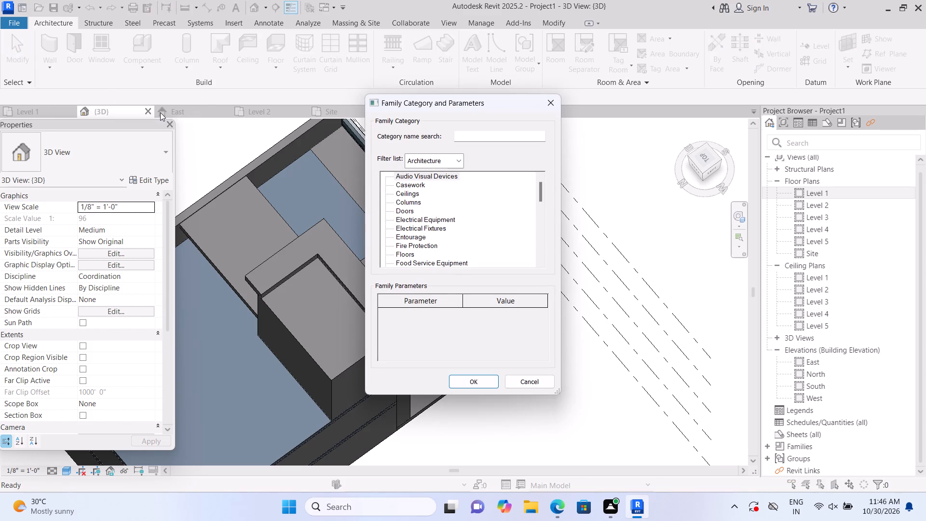
pyautogui.scroll(-1, 423, 216)
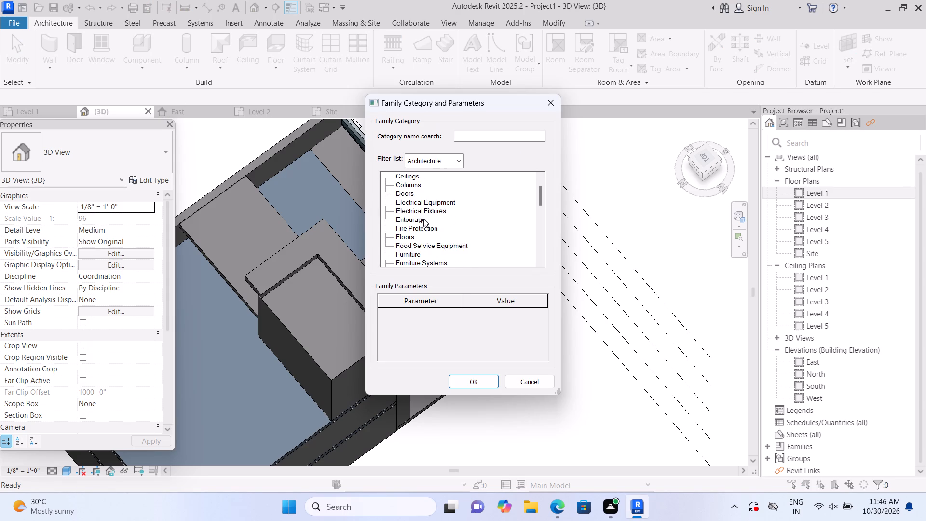
pyautogui.scroll(-4, 423, 219)
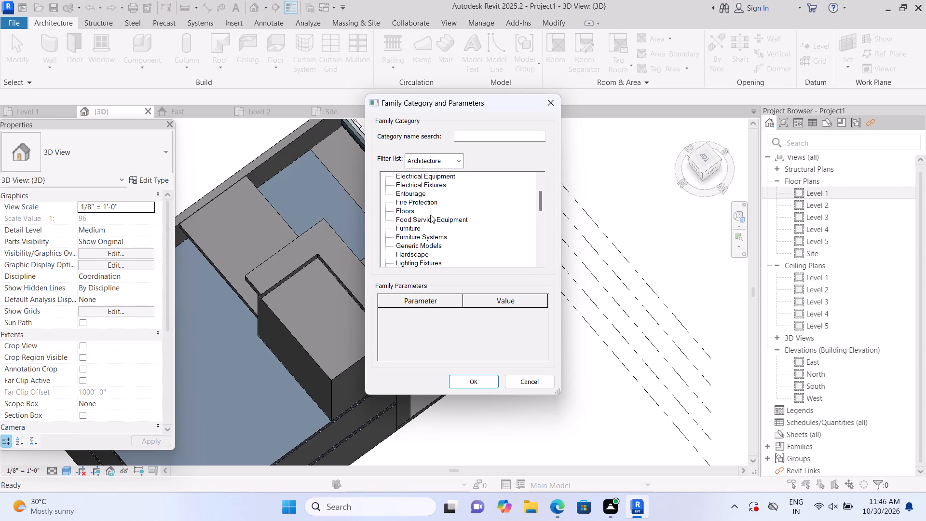
pyautogui.scroll(-2, 422, 238)
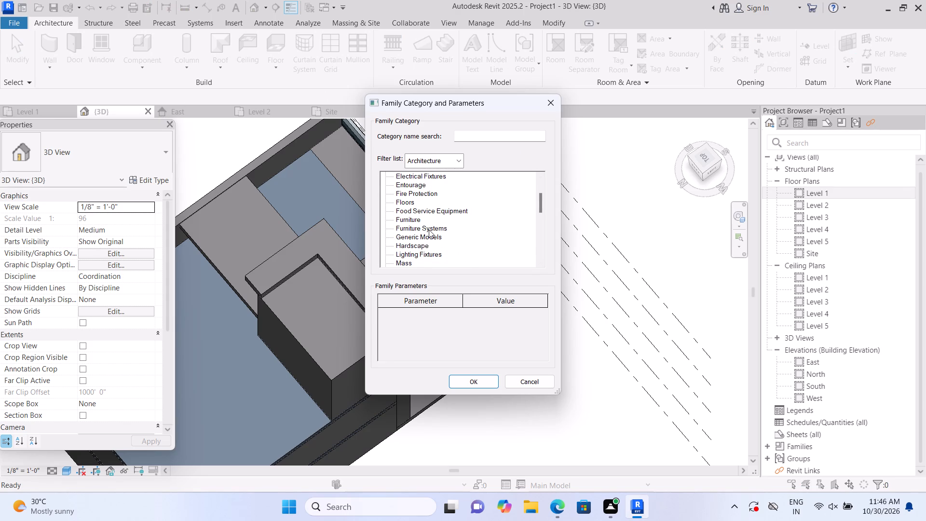
pyautogui.click(429, 230)
pyautogui.click(474, 377)
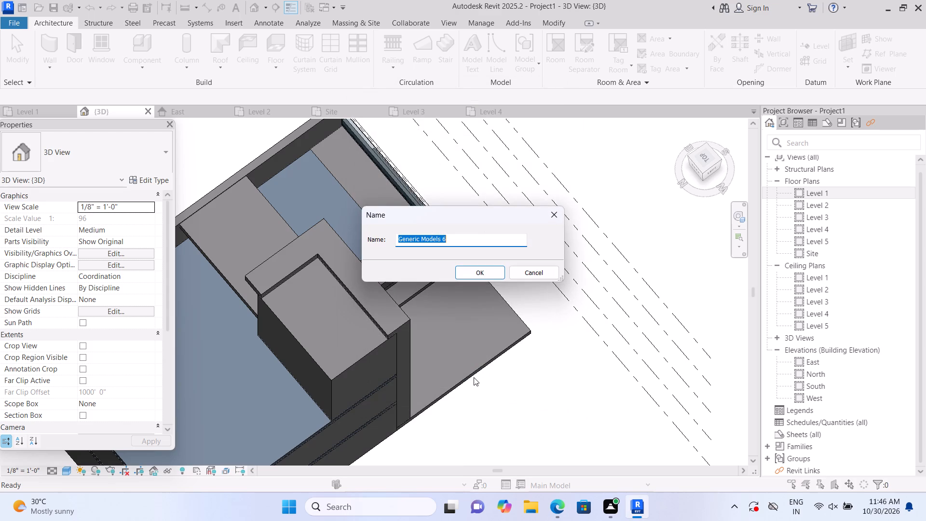
pyautogui.click(471, 273)
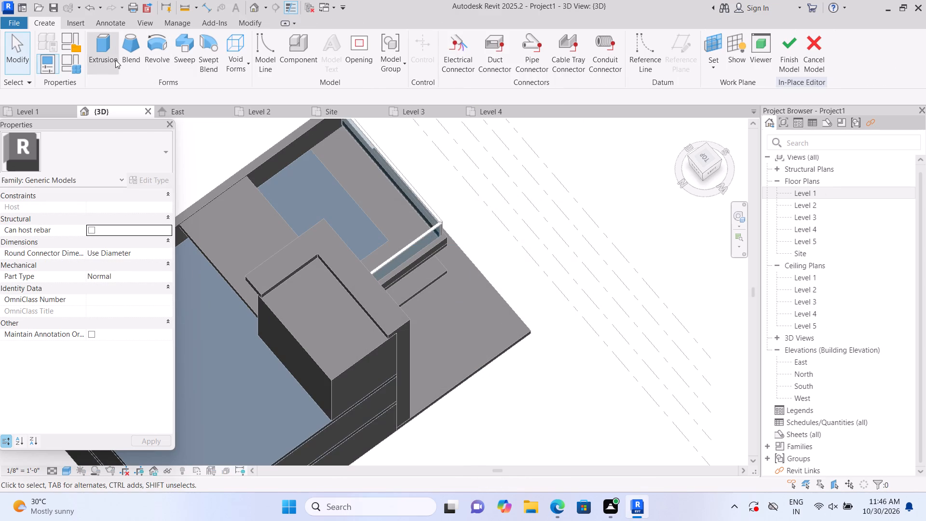
# Start an extrusion on the tower's top face and sketch a rectangle filling the recessed area inside the L-shaped edge.
pyautogui.click(114, 58)
pyautogui.click(628, 69)
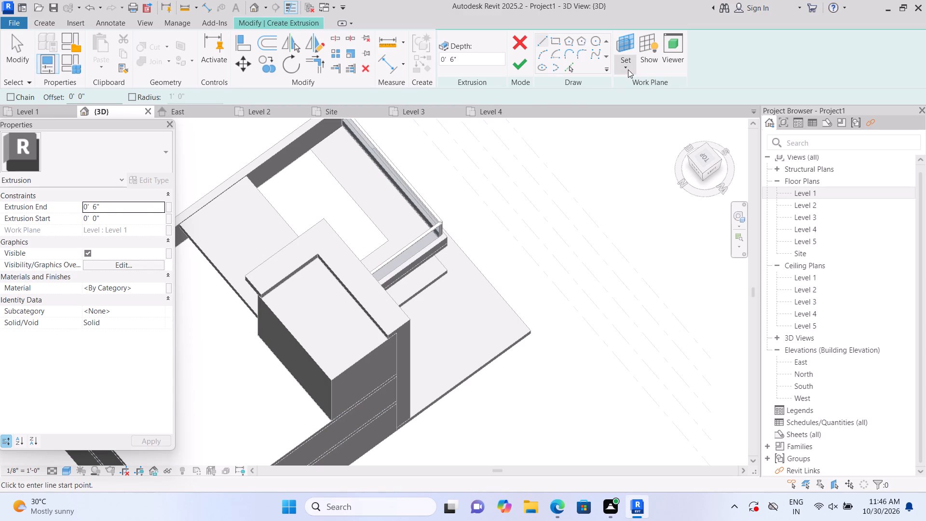
pyautogui.click(628, 112)
pyautogui.scroll(2, 294, 334)
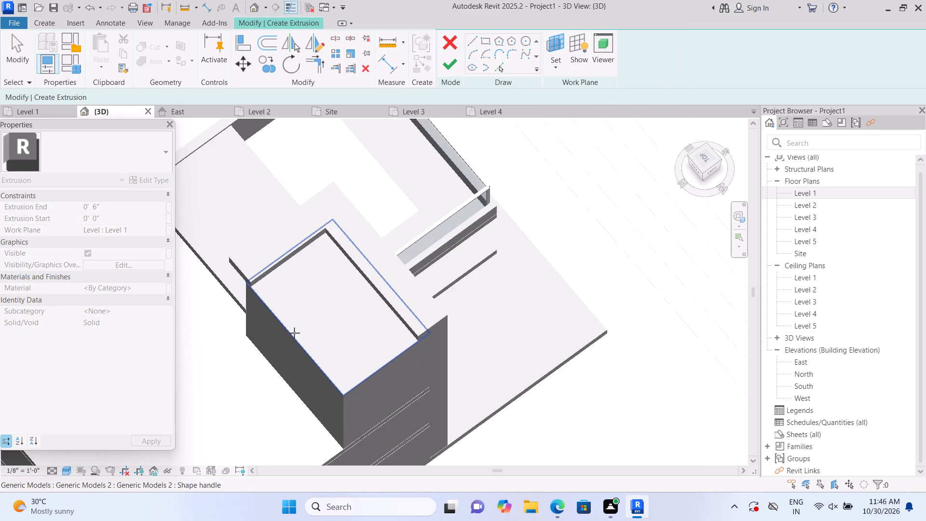
pyautogui.scroll(1, 294, 333)
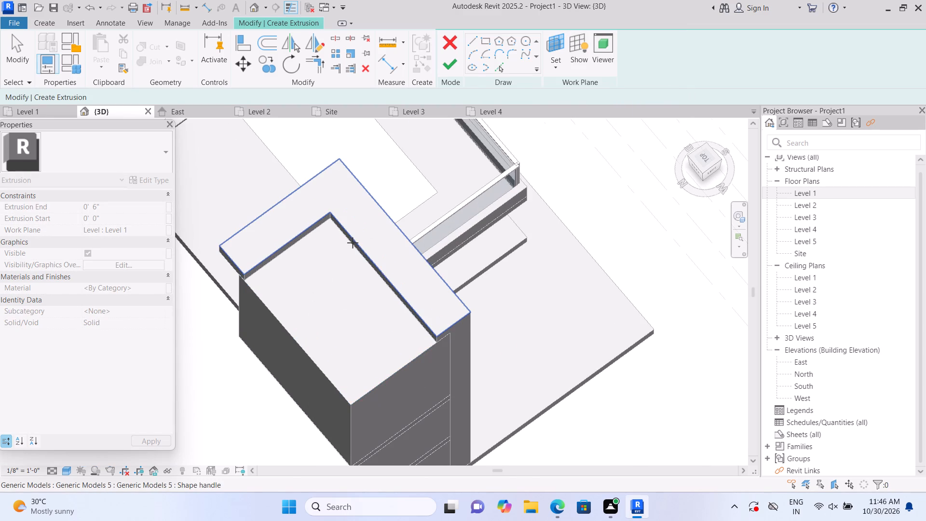
pyautogui.click(311, 311)
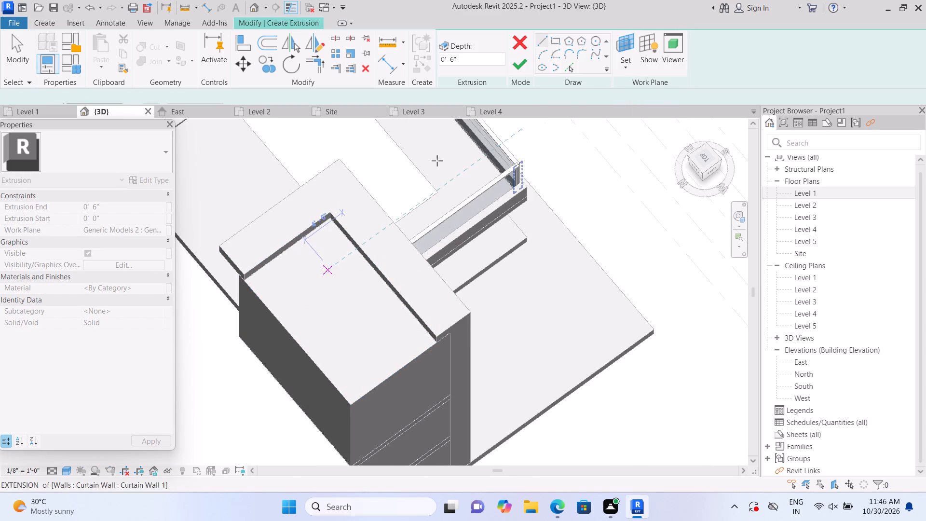
pyautogui.click(554, 37)
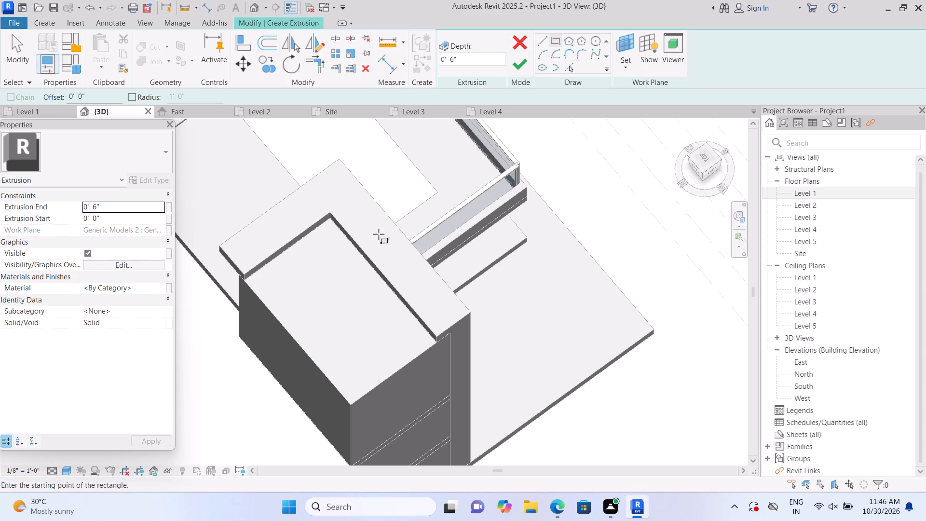
pyautogui.scroll(7, 305, 279)
pyautogui.scroll(2, 359, 206)
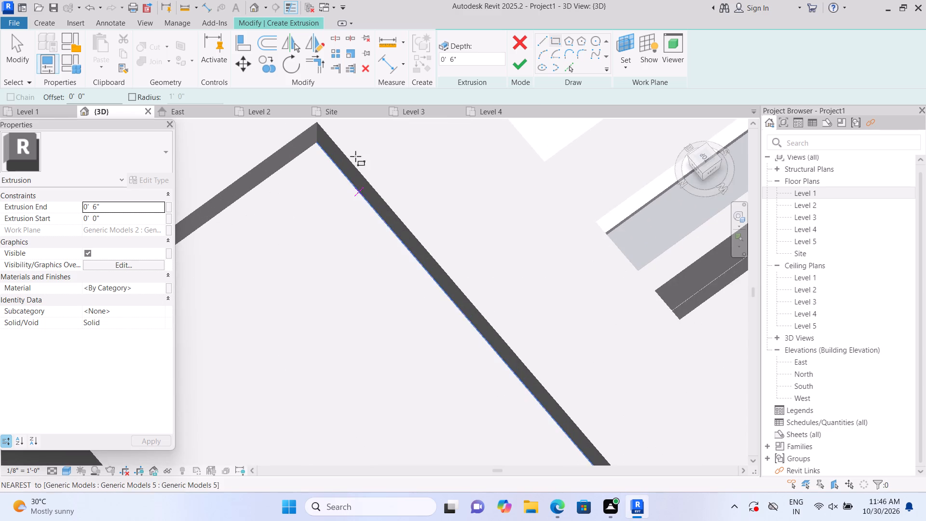
pyautogui.scroll(2, 355, 156)
pyautogui.click(303, 138)
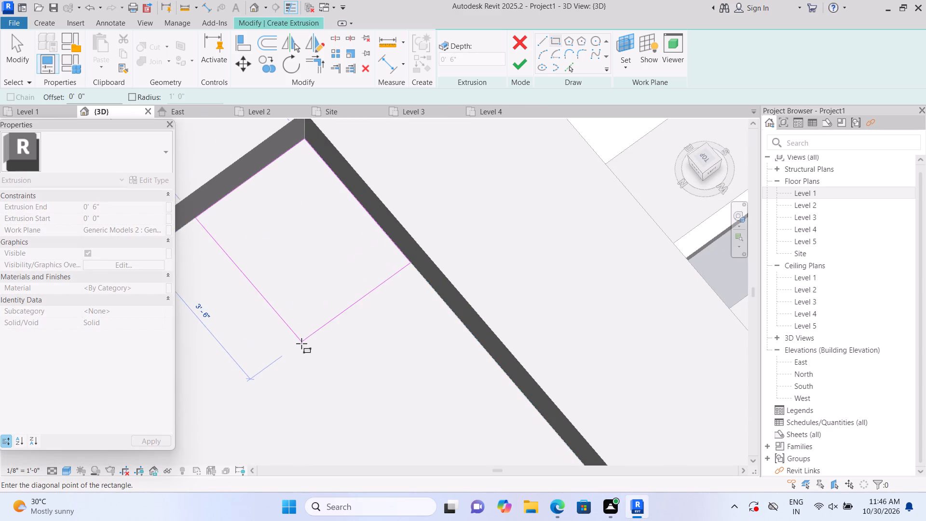
pyautogui.scroll(-8, 304, 343)
pyautogui.moveTo(325, 419); pyautogui.dragTo(327, 384, button='middle')
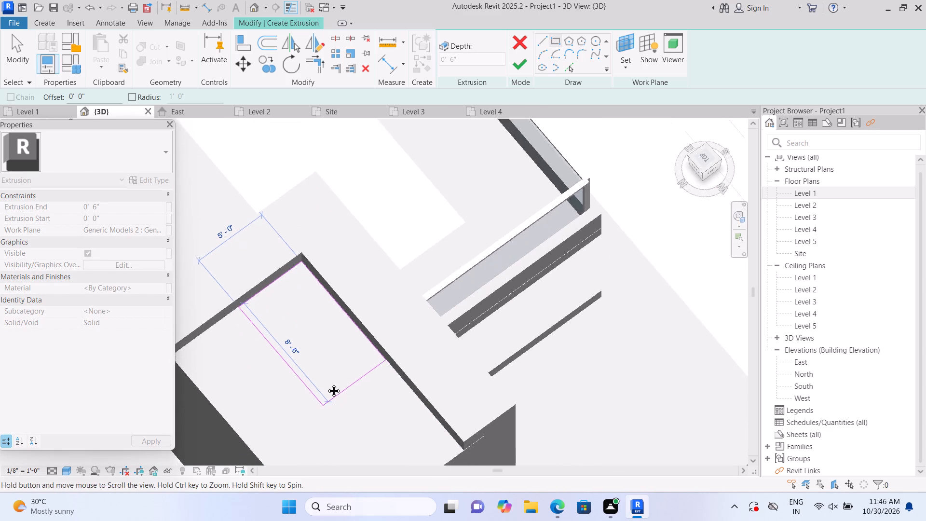
pyautogui.moveTo(327, 384); pyautogui.dragTo(384, 294, button='middle')
pyautogui.scroll(2, 398, 412)
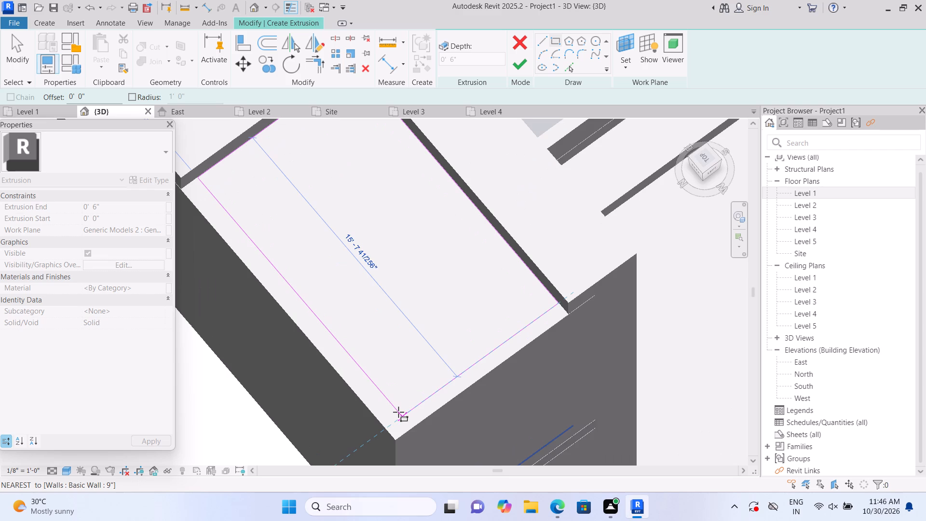
pyautogui.scroll(1, 398, 412)
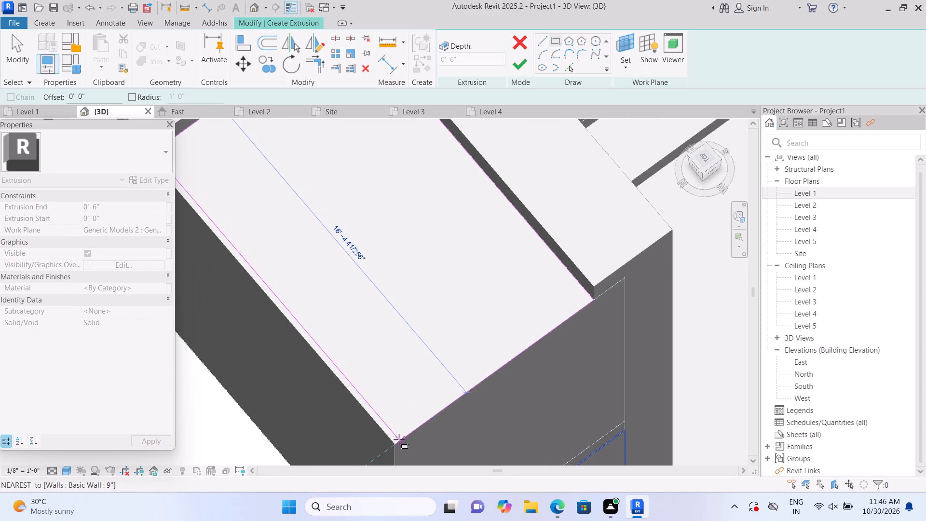
pyautogui.click(395, 442)
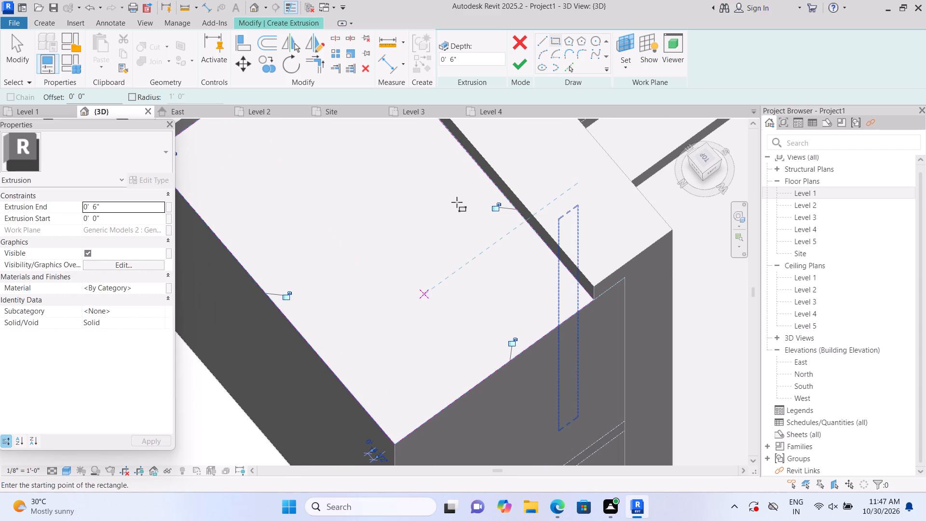
# Set the extrusion end to 1' 5" and finish the tower roof extrusion.
pyautogui.click(145, 206)
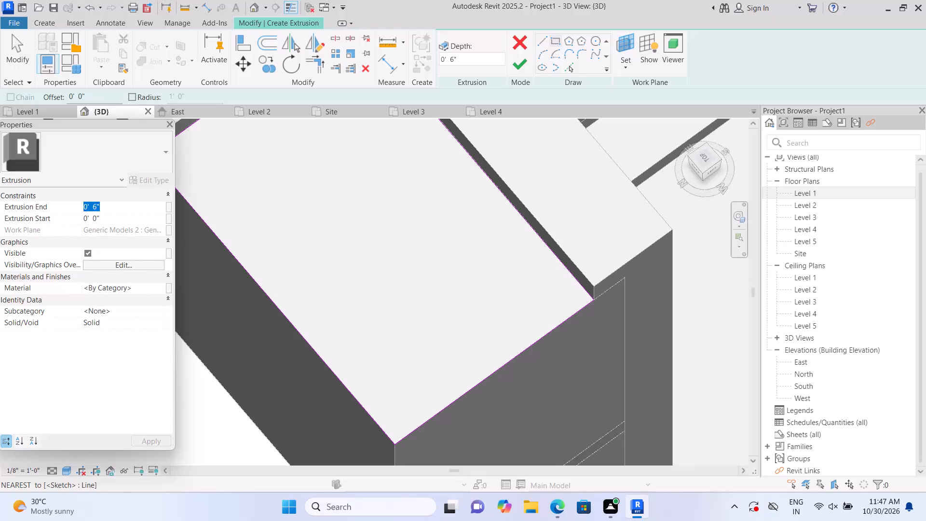
pyautogui.press('BackSpace')
pyautogui.write('1\'5"')
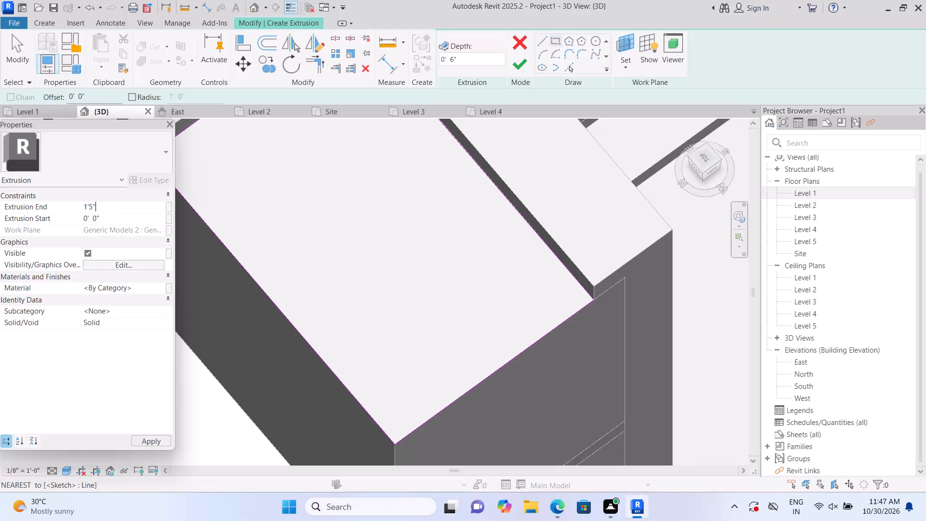
pyautogui.press('Return')
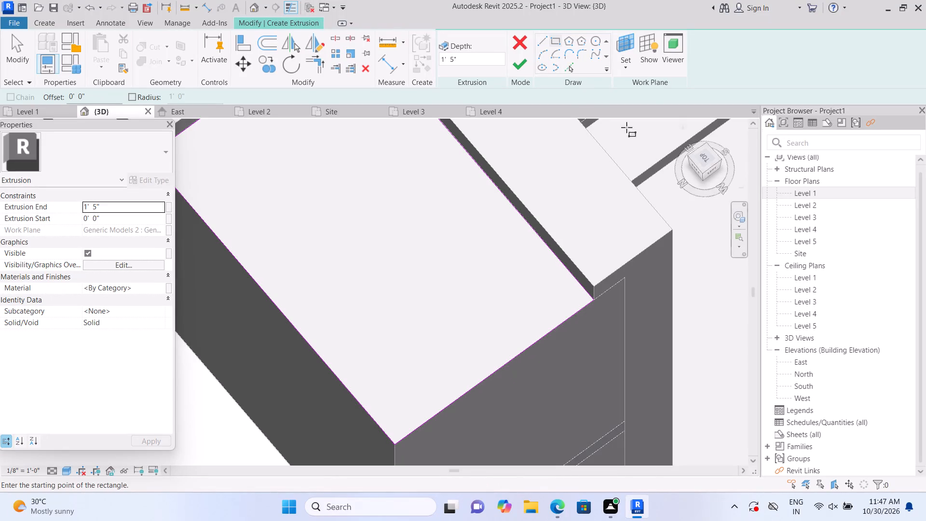
pyautogui.click(524, 69)
pyautogui.scroll(-5, 499, 314)
pyautogui.click(288, 405)
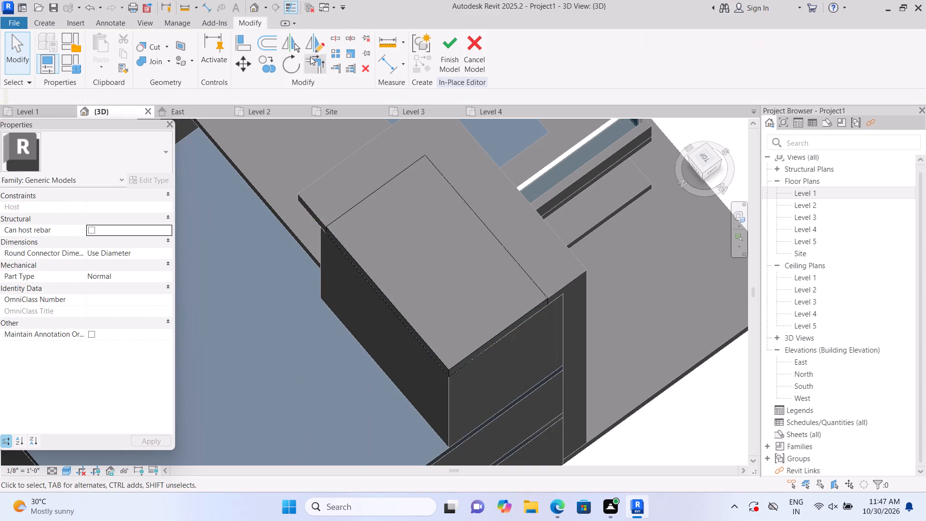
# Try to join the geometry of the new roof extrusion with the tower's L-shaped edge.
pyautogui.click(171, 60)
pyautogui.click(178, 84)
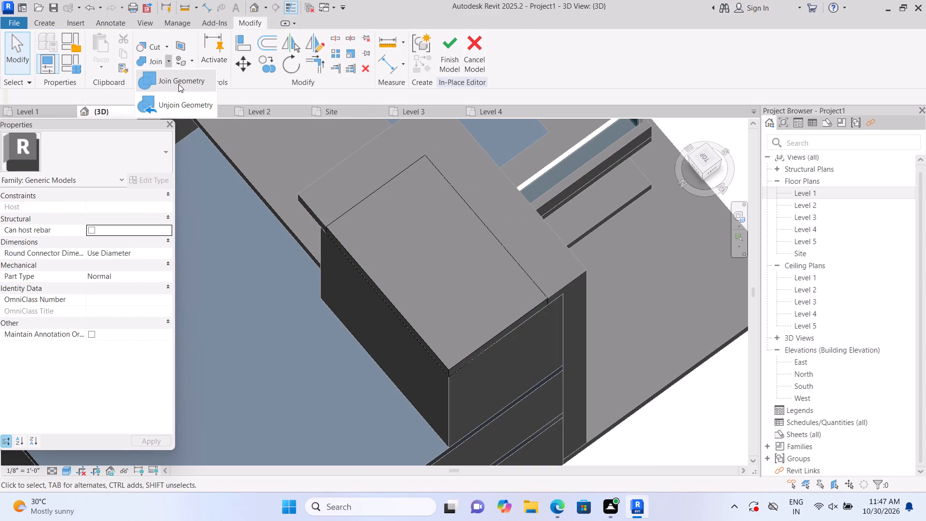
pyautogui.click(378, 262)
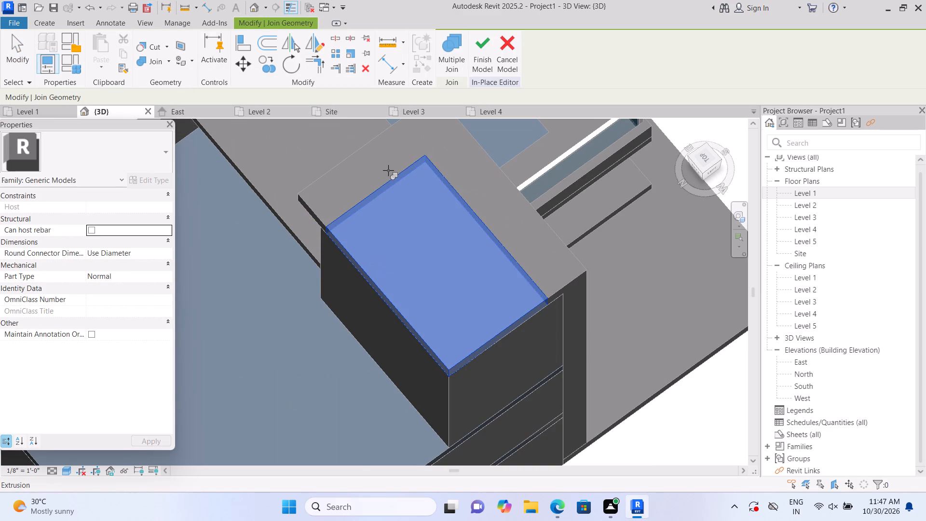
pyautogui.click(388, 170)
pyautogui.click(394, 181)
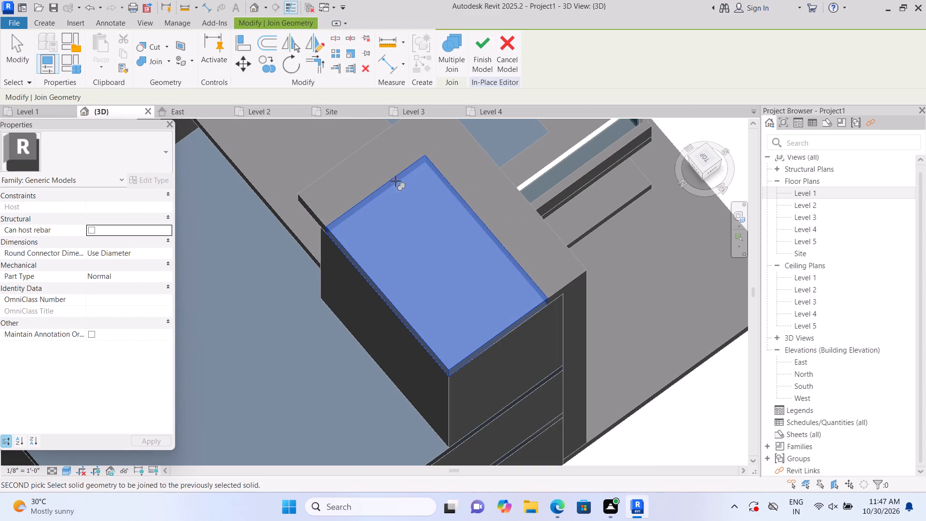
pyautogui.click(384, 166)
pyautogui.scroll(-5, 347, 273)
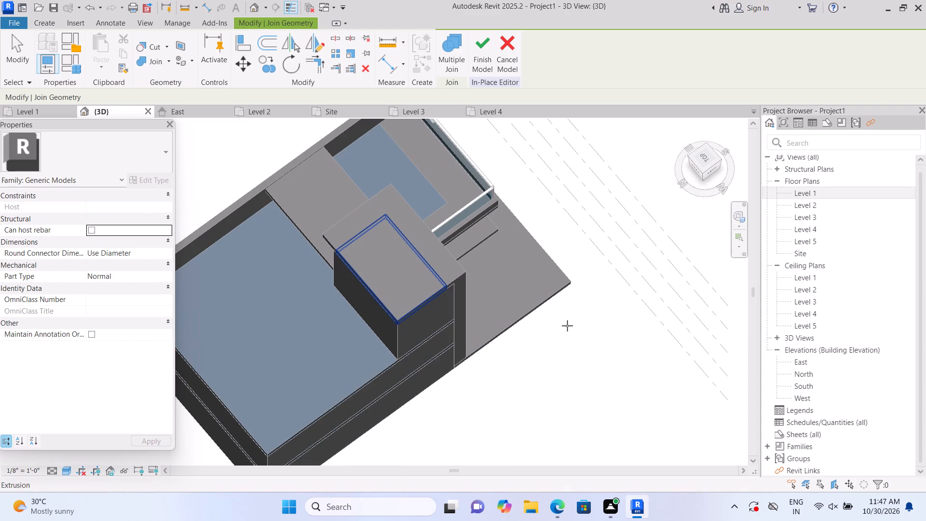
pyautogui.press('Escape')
# Examine the filled tower roof up close at its corner and from the home view.
pyautogui.scroll(1, 489, 328)
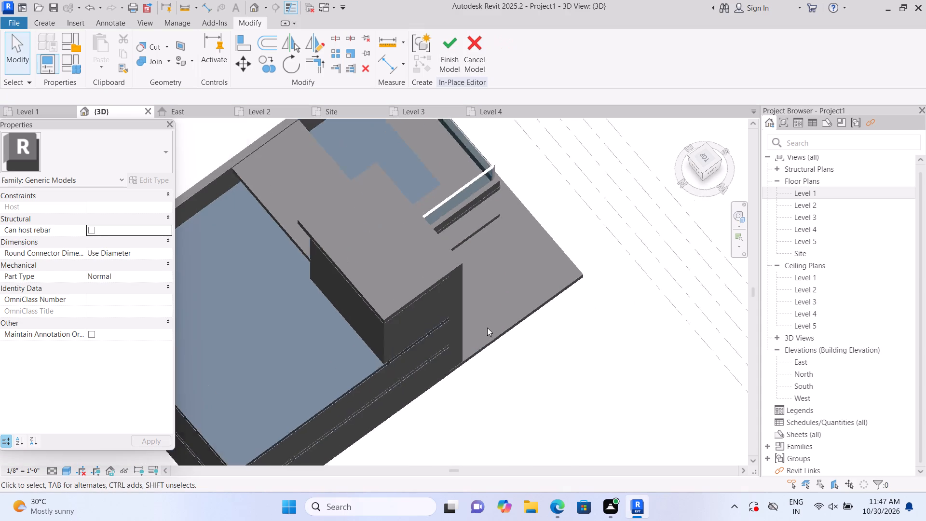
pyautogui.scroll(1, 487, 328)
pyautogui.scroll(5, 440, 292)
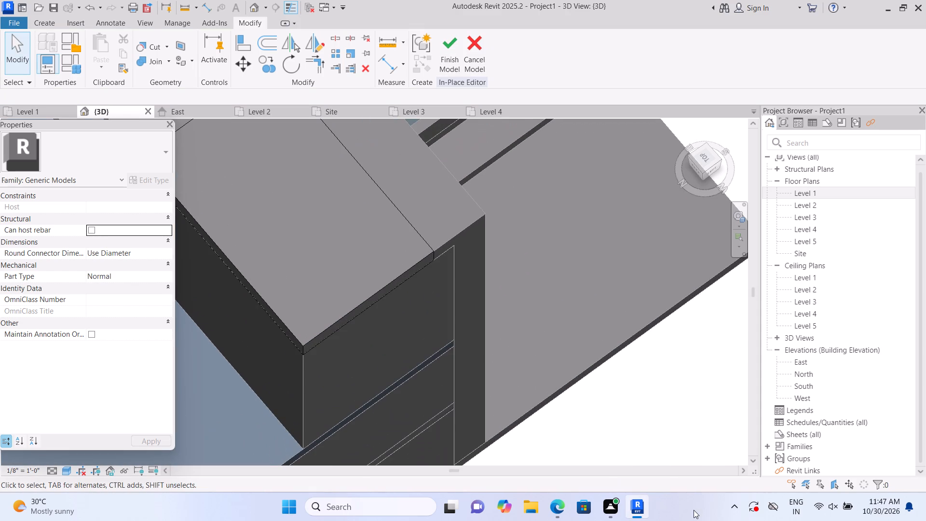
pyautogui.scroll(-3, 692, 509)
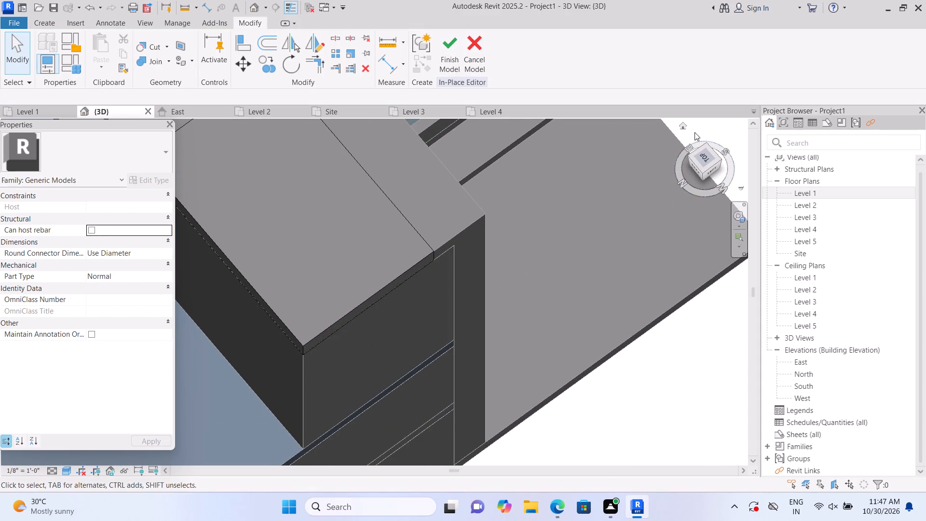
pyautogui.click(681, 127)
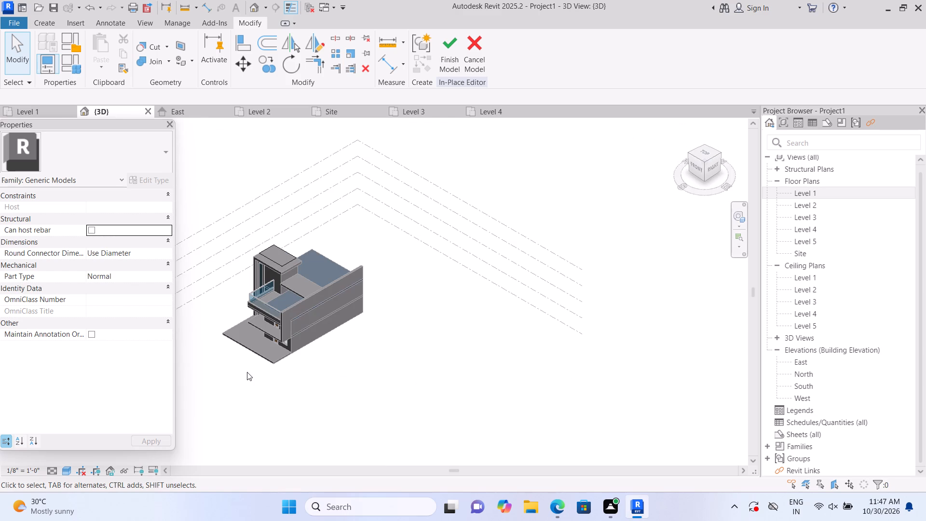
pyautogui.scroll(3, 291, 258)
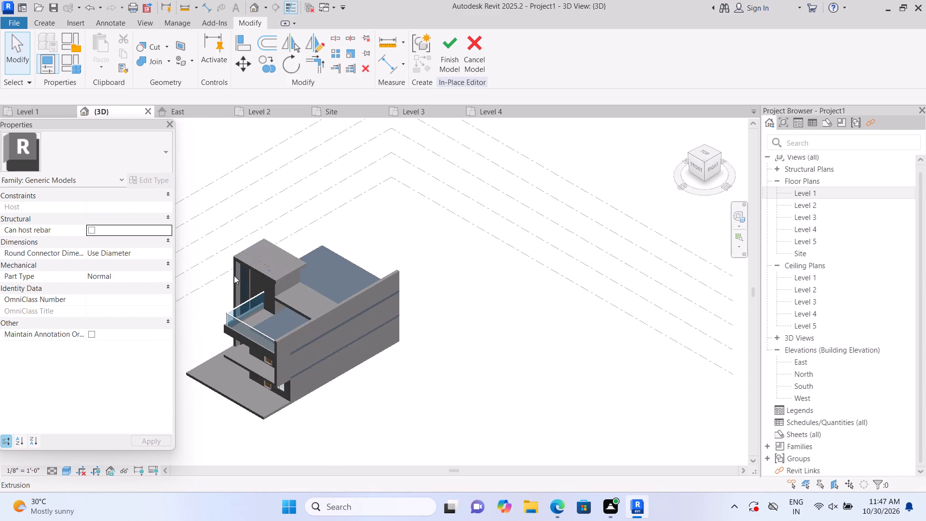
pyautogui.scroll(1, 225, 278)
pyautogui.moveTo(201, 318); pyautogui.dragTo(245, 302, button='middle')
pyautogui.scroll(2, 308, 223)
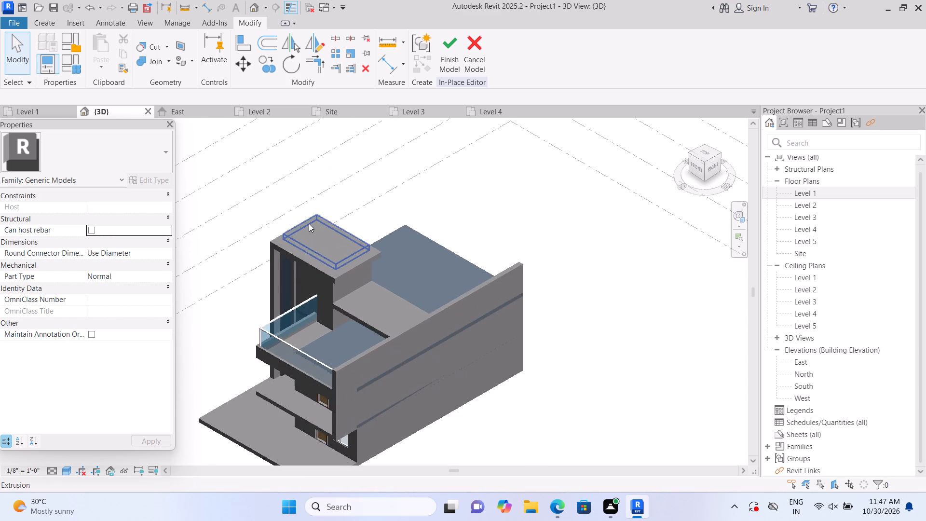
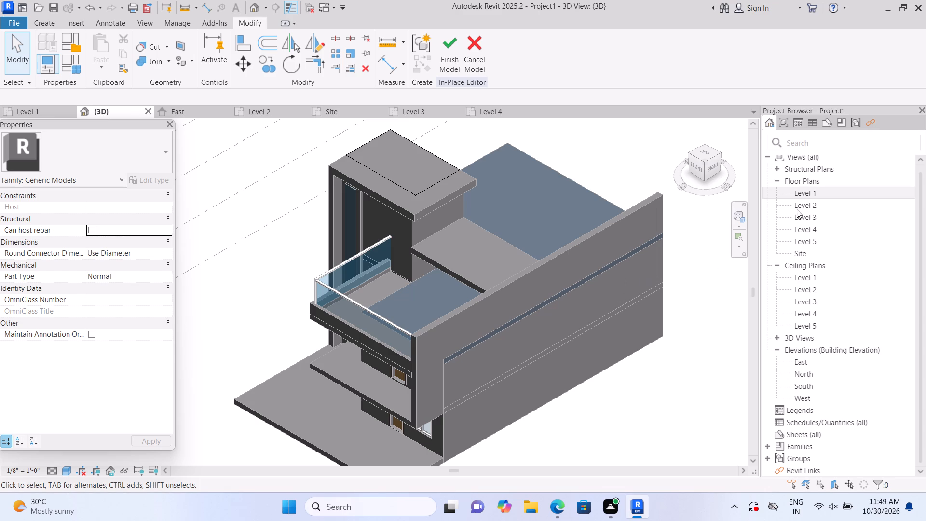
# Examine the front part of the house in the Level 1 and Level 2 floor plans.
pyautogui.doubleClick(804, 194)
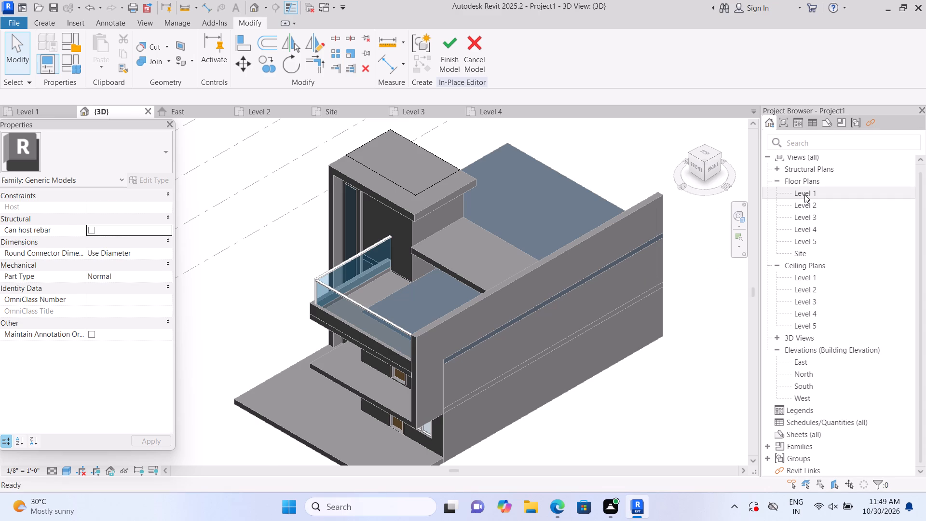
pyautogui.scroll(-9, 590, 316)
pyautogui.scroll(-10, 619, 343)
pyautogui.moveTo(628, 351); pyautogui.dragTo(465, 322, button='middle')
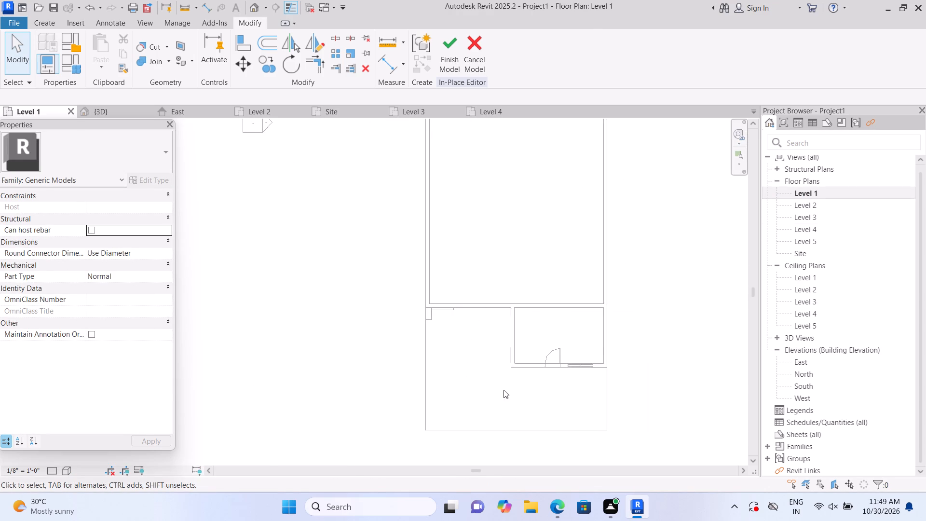
pyautogui.scroll(2, 509, 398)
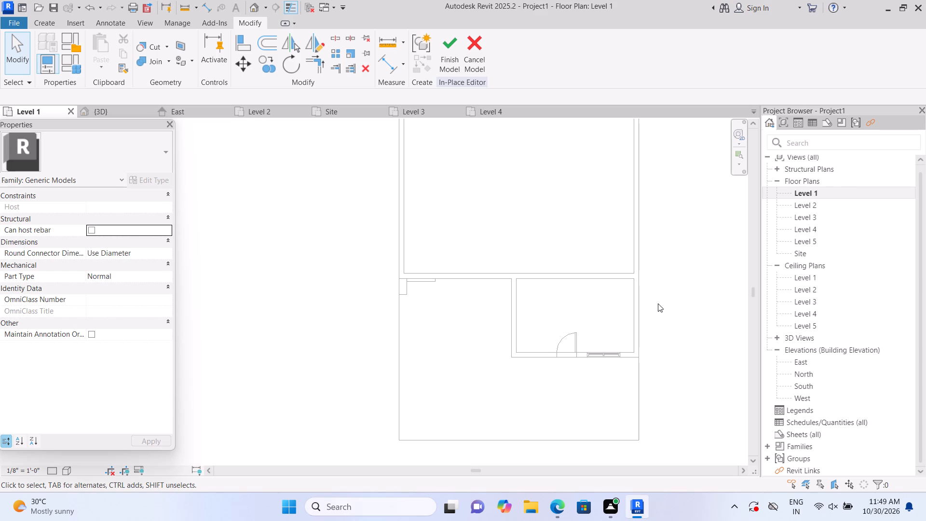
pyautogui.doubleClick(812, 209)
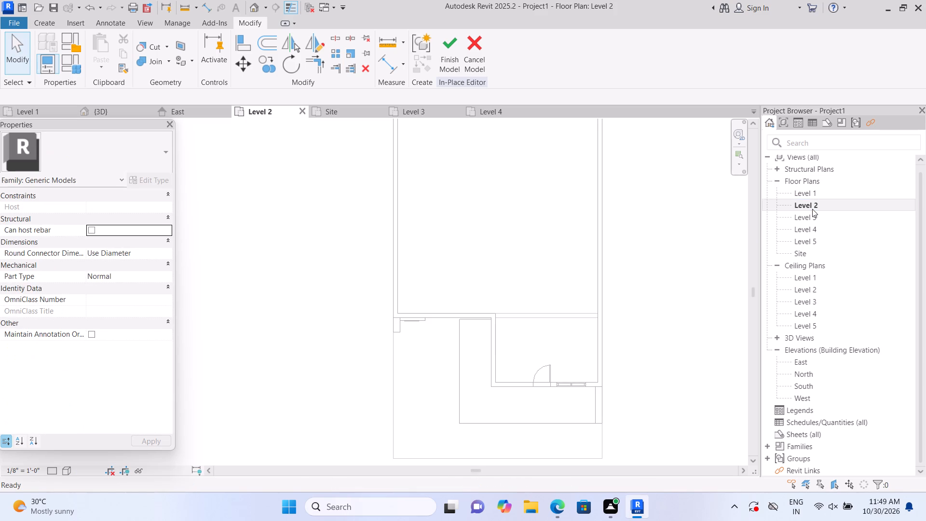
pyautogui.scroll(-2, 621, 322)
pyautogui.moveTo(627, 327); pyautogui.dragTo(588, 244, button='middle')
pyautogui.scroll(1, 587, 244)
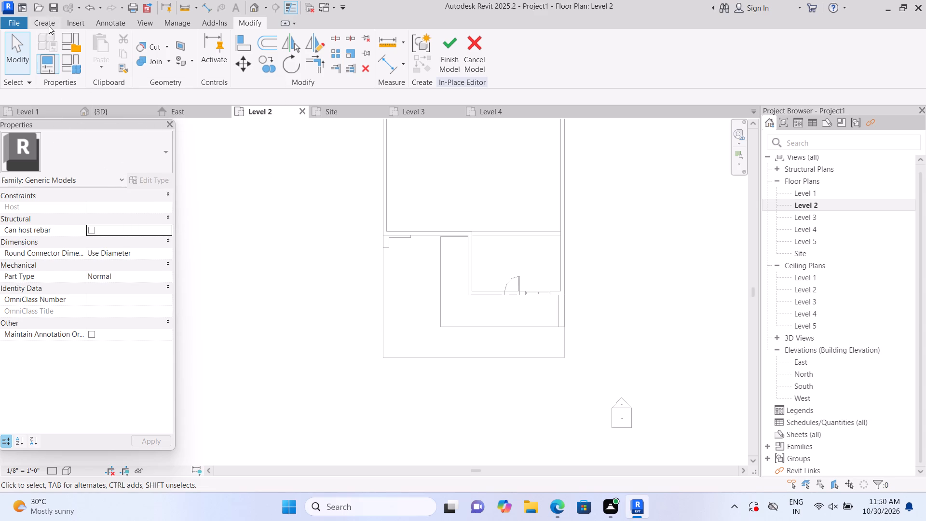
# Finish the in-place model containing the tower roof extrusion and dismiss the save reminder without saving.
pyautogui.click(456, 75)
pyautogui.click(449, 63)
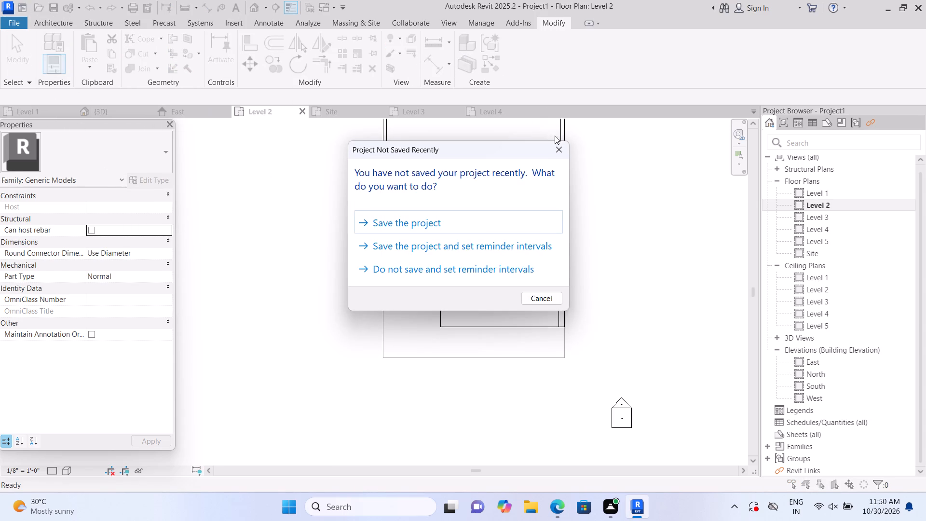
pyautogui.click(562, 148)
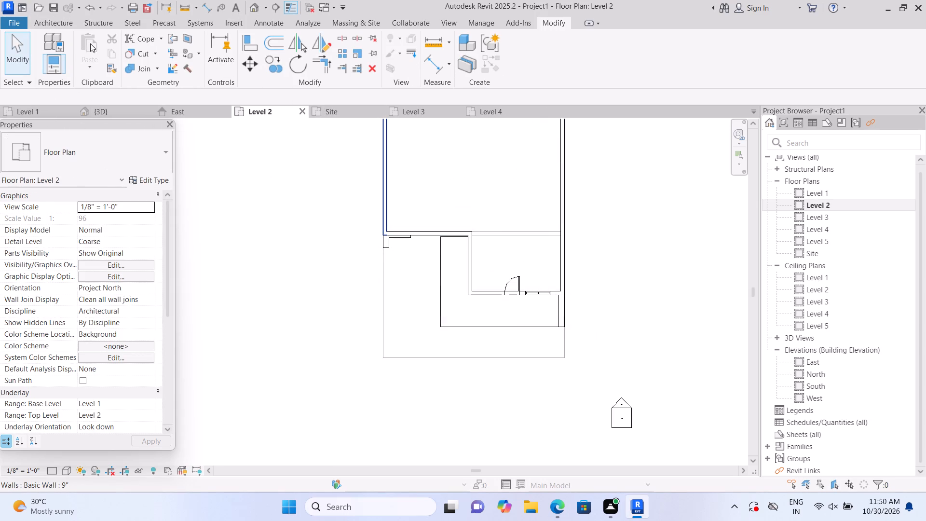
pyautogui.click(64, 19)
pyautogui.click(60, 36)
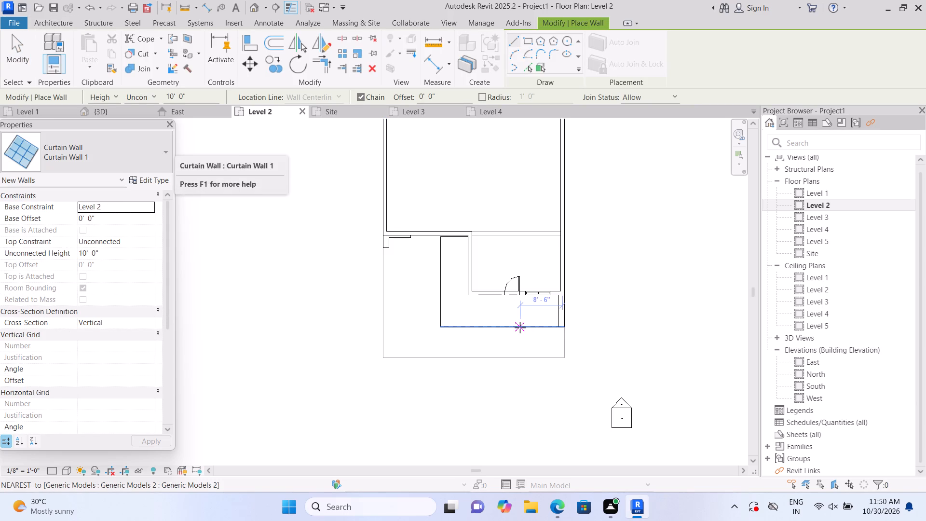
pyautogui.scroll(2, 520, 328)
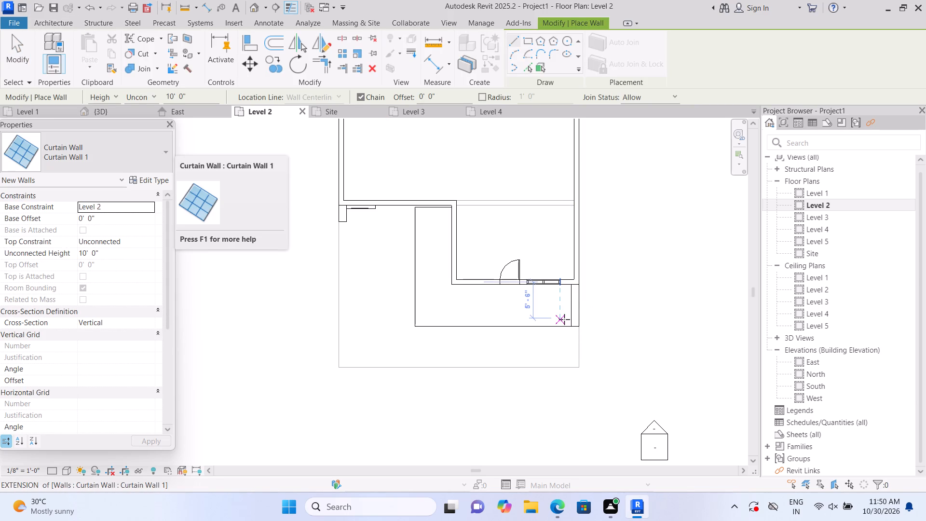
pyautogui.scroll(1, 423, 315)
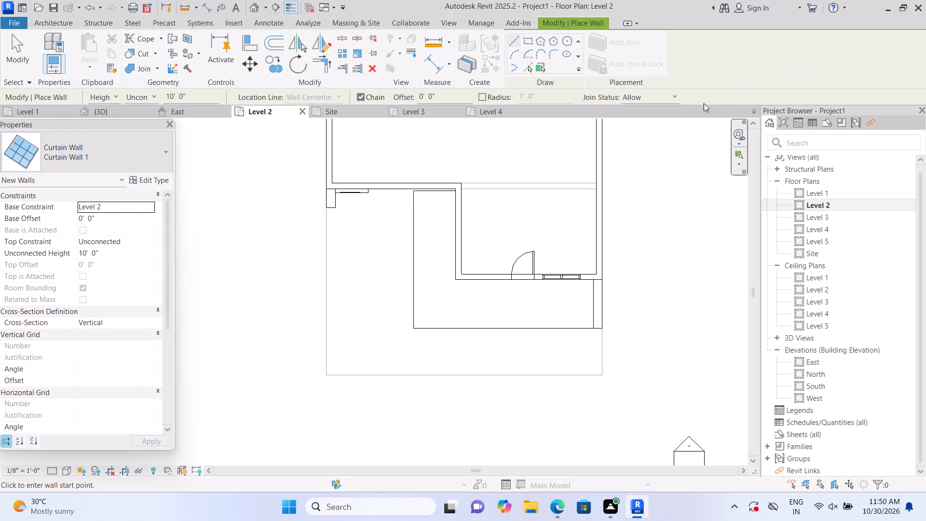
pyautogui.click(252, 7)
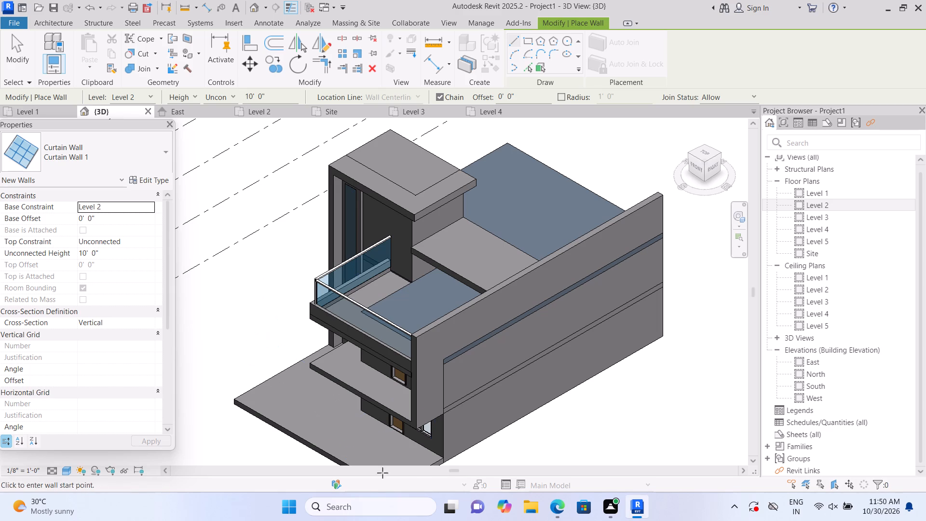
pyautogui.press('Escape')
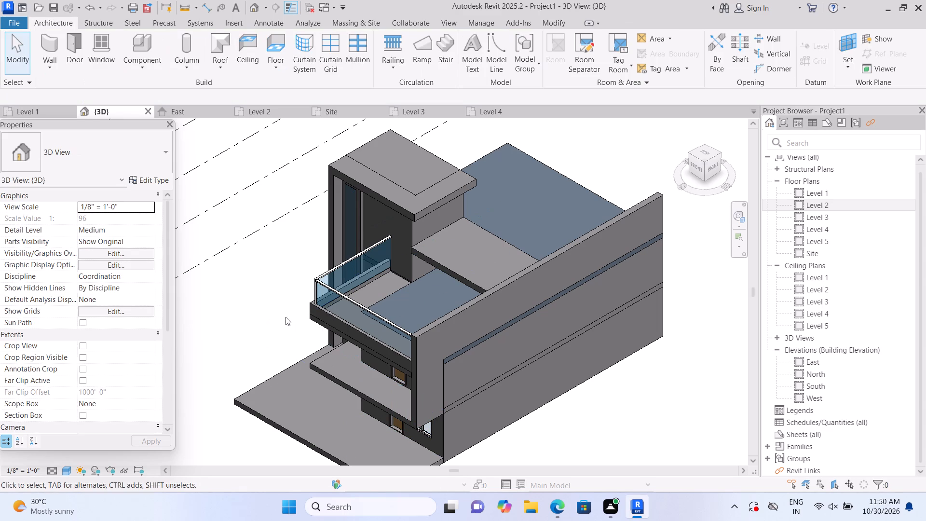
# Open the generic model that forms the balcony slabs, rooftop slab and side wall for in-place editing in the 3D view.
pyautogui.keyDown('shift'); pyautogui.moveTo(260, 327); pyautogui.dragTo(396, 444, button='middle'); pyautogui.keyUp('shift')
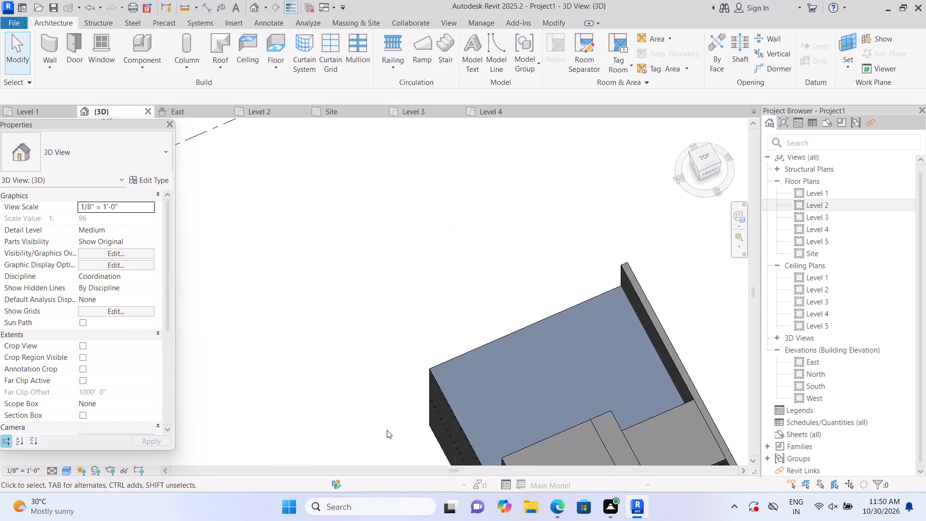
pyautogui.moveTo(384, 420); pyautogui.dragTo(364, 248, button='middle')
pyautogui.keyDown('shift'); pyautogui.moveTo(410, 336); pyautogui.dragTo(412, 224, button='middle'); pyautogui.keyUp('shift')
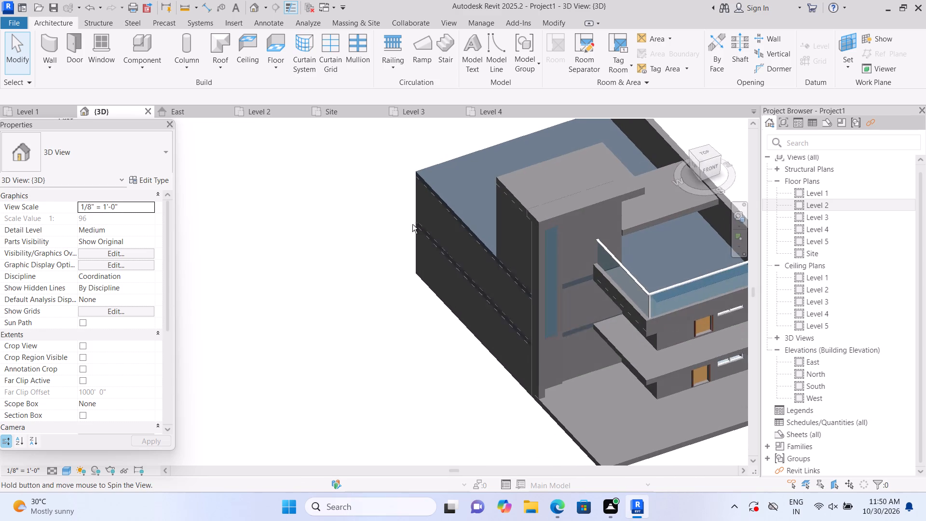
pyautogui.keyDown('shift'); pyautogui.moveTo(412, 224); pyautogui.dragTo(415, 223, button='middle'); pyautogui.keyUp('shift')
pyautogui.moveTo(489, 425); pyautogui.dragTo(365, 422, button='middle')
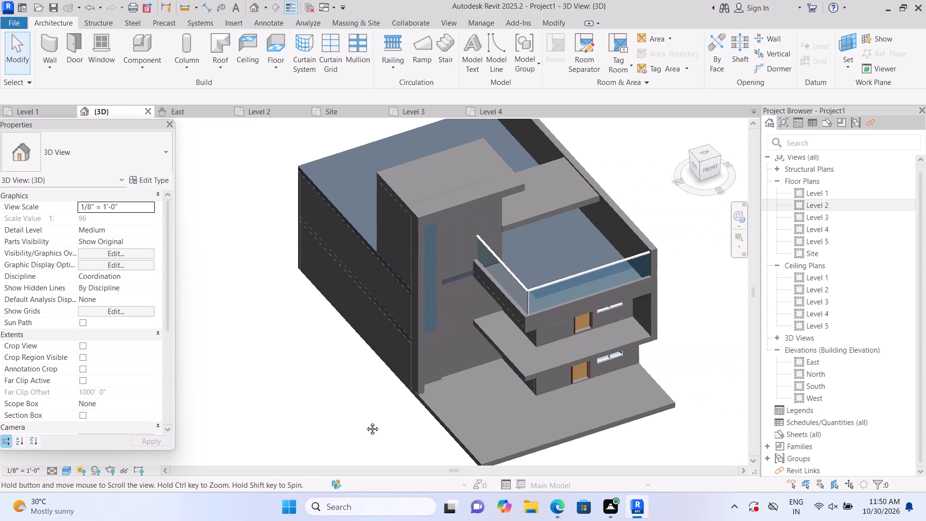
pyautogui.moveTo(365, 422); pyautogui.dragTo(313, 431, button='middle')
pyautogui.scroll(1, 312, 431)
pyautogui.scroll(1, 455, 413)
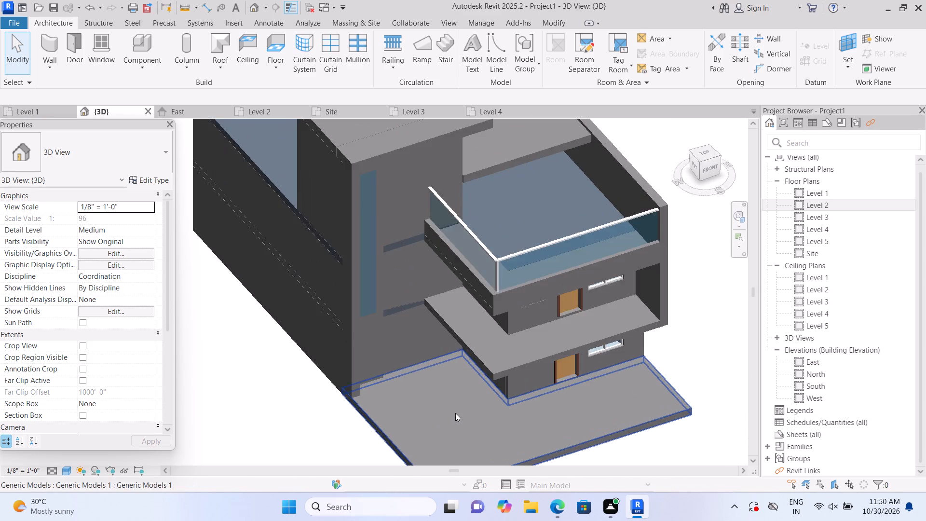
pyautogui.moveTo(444, 423); pyautogui.dragTo(347, 466, button='middle')
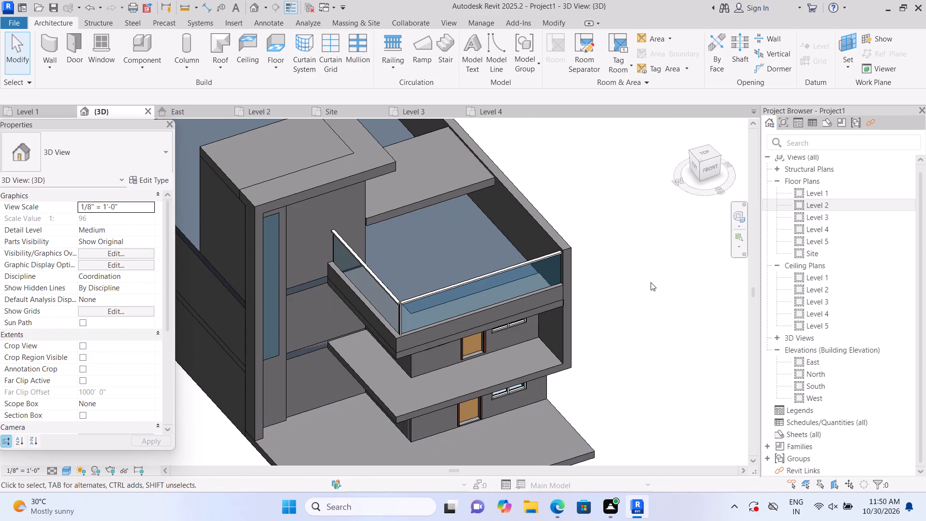
pyautogui.scroll(1, 692, 226)
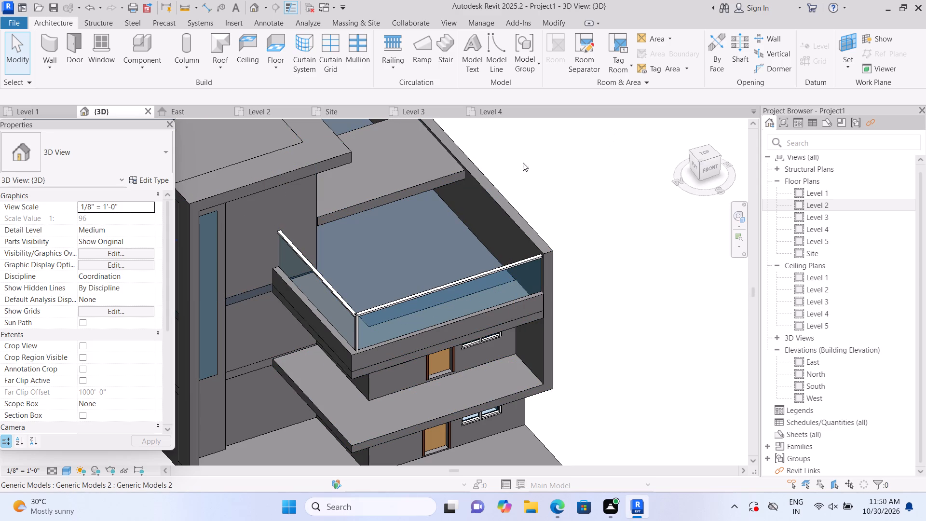
pyautogui.click(446, 182)
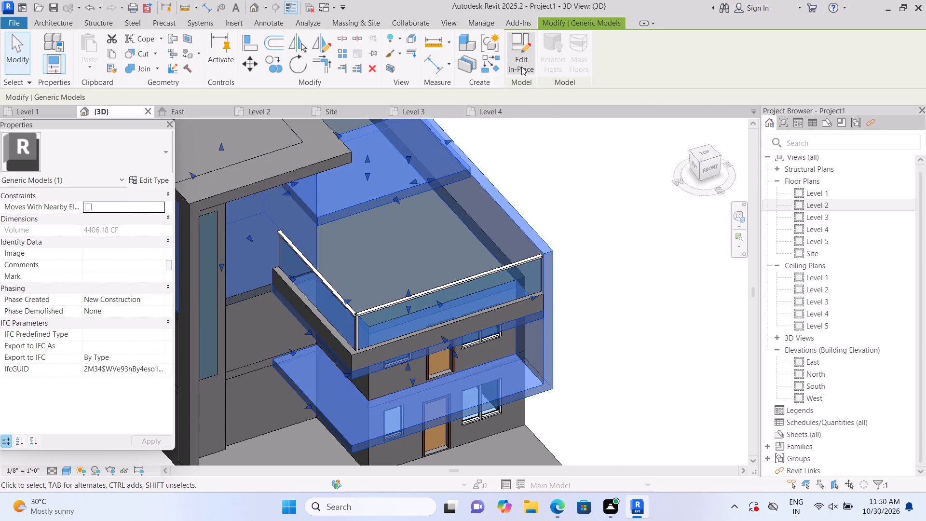
pyautogui.click(521, 67)
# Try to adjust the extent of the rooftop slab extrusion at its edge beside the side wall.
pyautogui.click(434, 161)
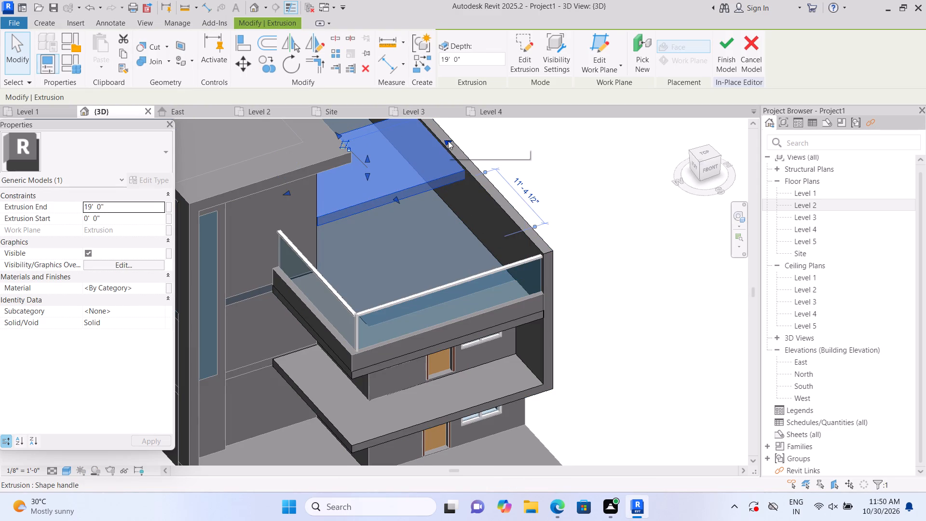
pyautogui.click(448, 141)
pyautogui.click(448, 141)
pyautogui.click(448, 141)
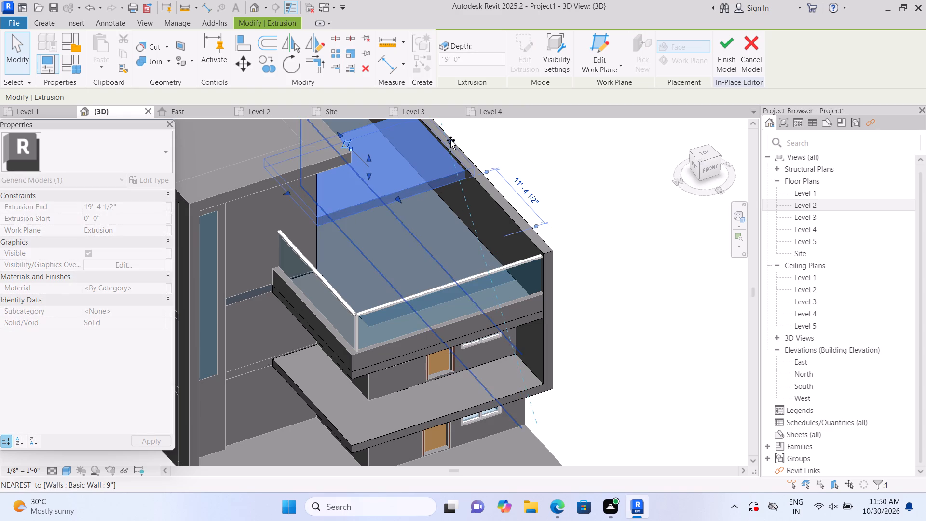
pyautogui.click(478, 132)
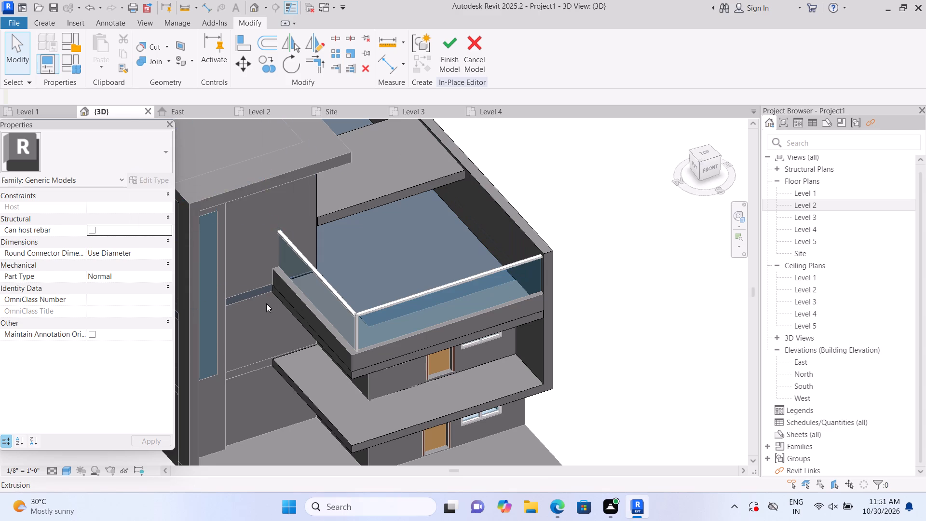
# Start an extrusion on the lower balcony slab's top face and sketch a narrow rectangle about 23' 10" long along its front edge.
pyautogui.scroll(-1, 266, 303)
pyautogui.scroll(1, 262, 300)
pyautogui.moveTo(254, 294); pyautogui.dragTo(244, 257, button='middle')
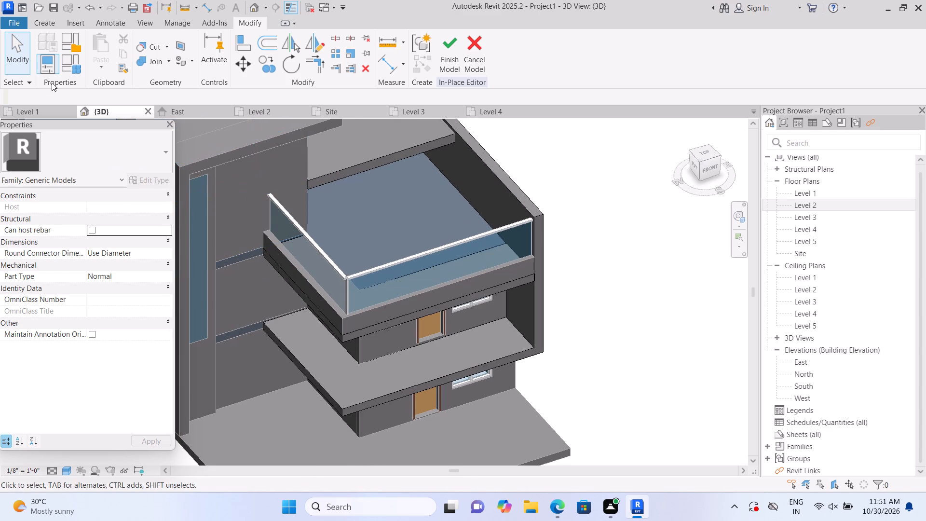
pyautogui.click(54, 19)
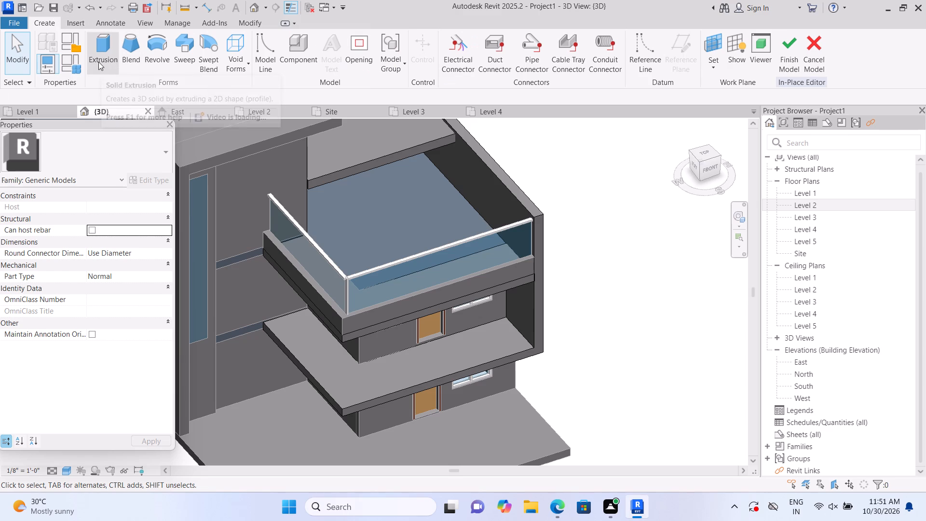
pyautogui.click(98, 62)
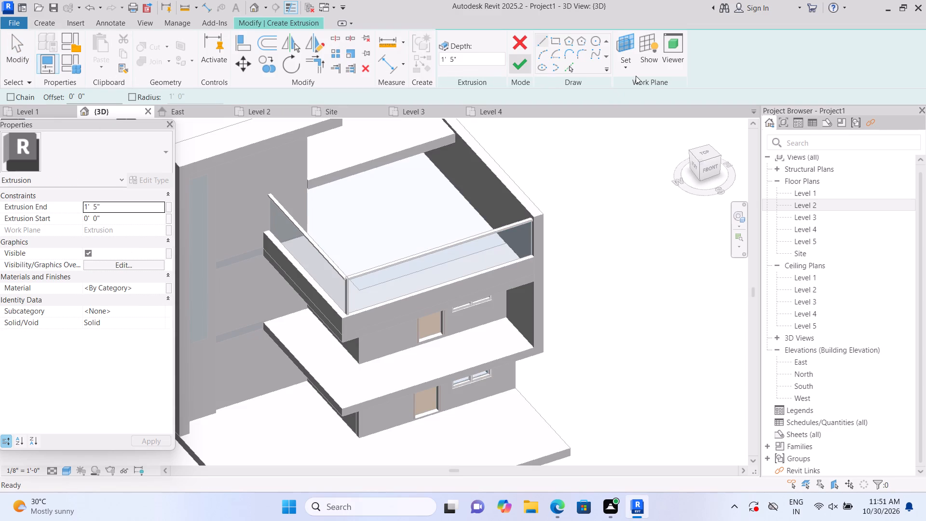
pyautogui.click(629, 65)
pyautogui.click(632, 122)
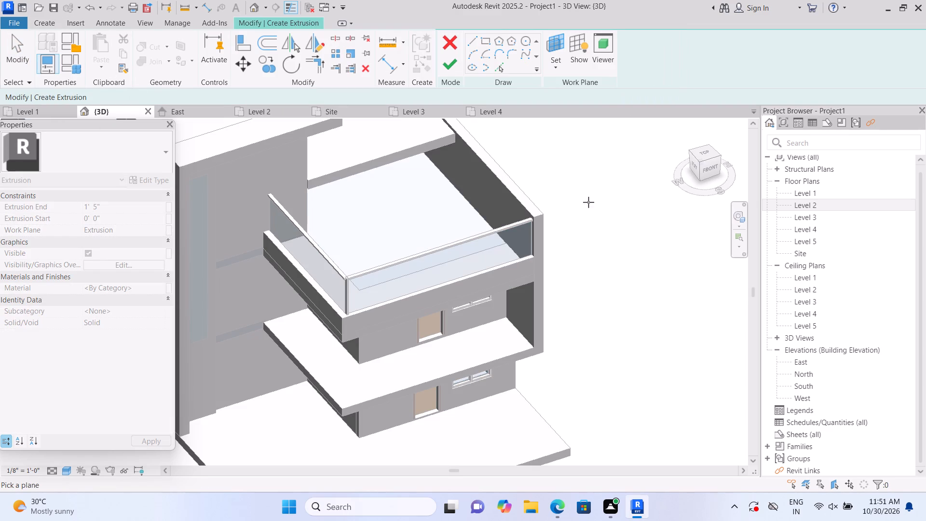
pyautogui.scroll(2, 498, 334)
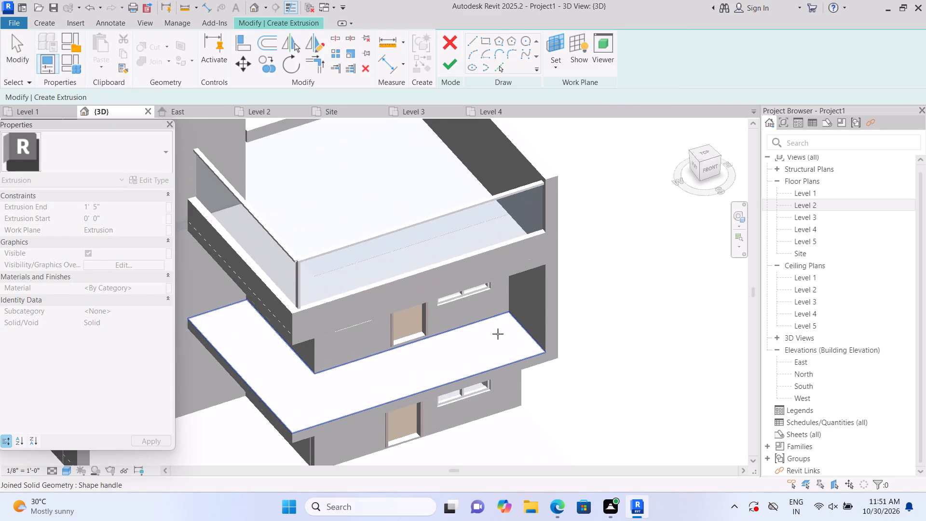
pyautogui.scroll(1, 498, 334)
pyautogui.click(498, 334)
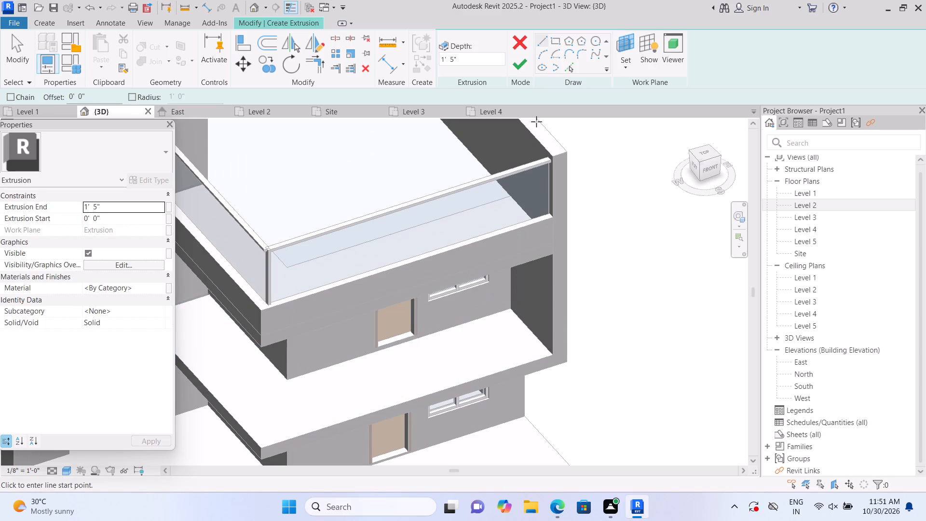
pyautogui.click(556, 42)
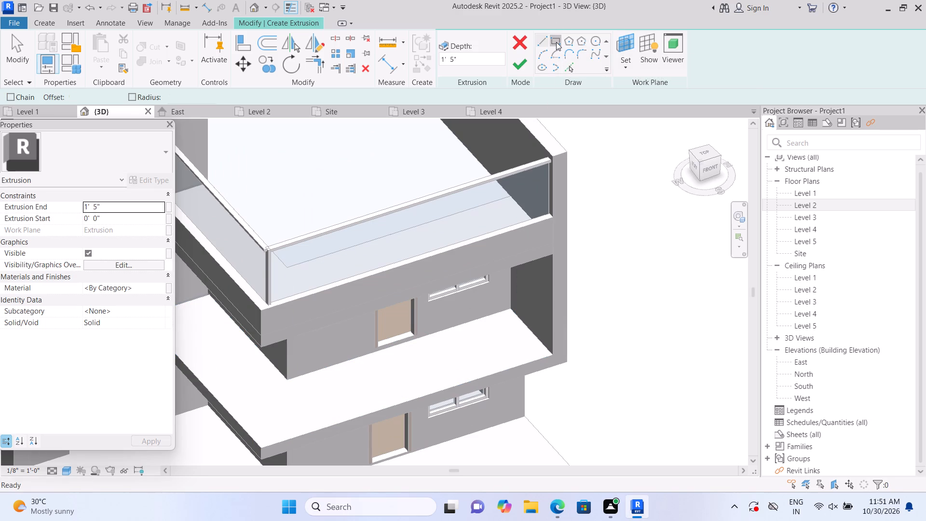
pyautogui.scroll(2, 568, 343)
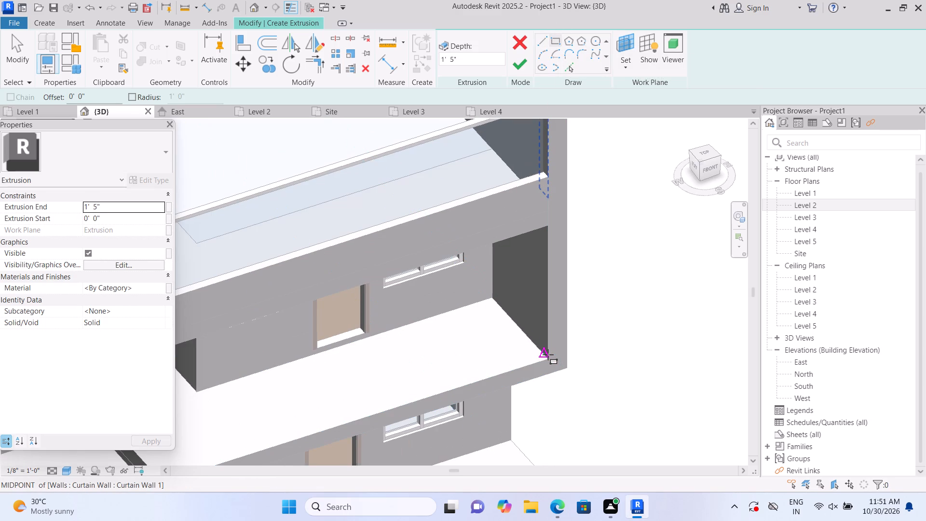
pyautogui.click(547, 361)
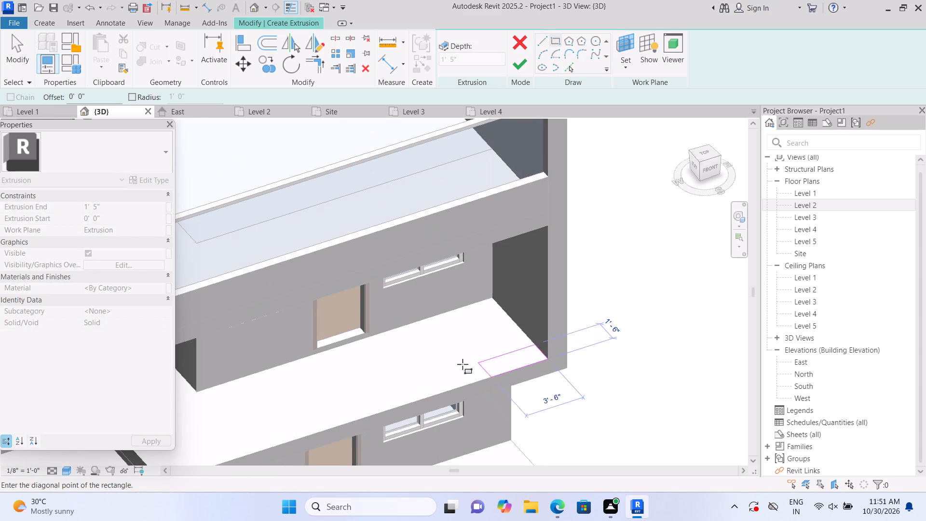
pyautogui.moveTo(328, 387); pyautogui.dragTo(446, 331, button='middle')
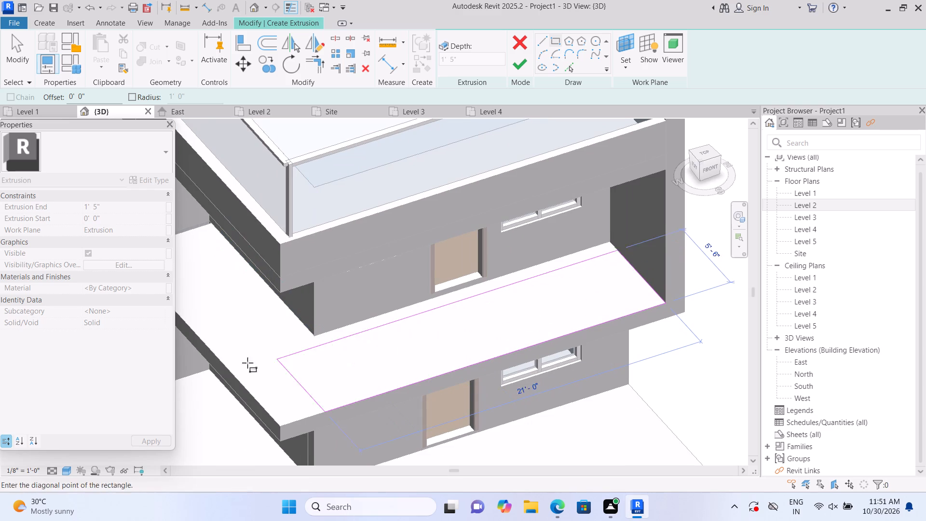
pyautogui.click(269, 419)
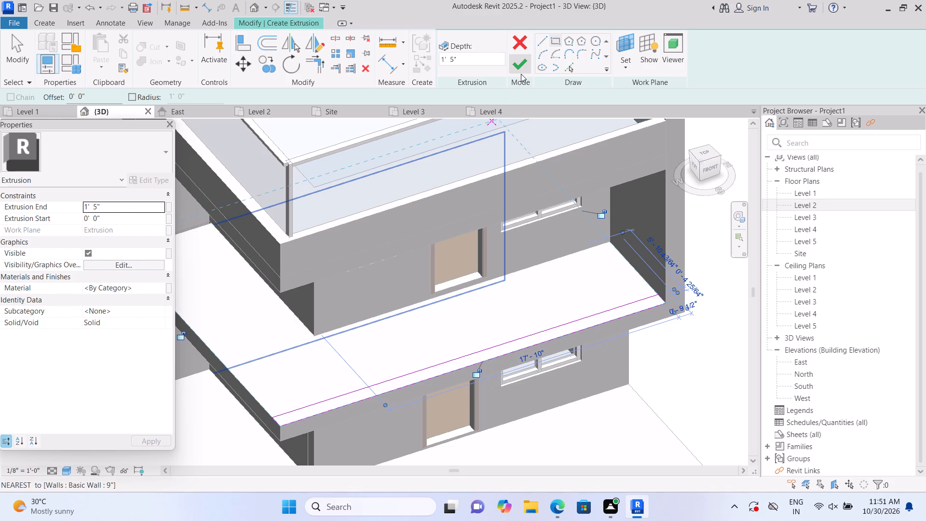
# Finish the parapet extrusion on the lower balcony's front edge and raise its height to about 2' 5".
pyautogui.click(524, 70)
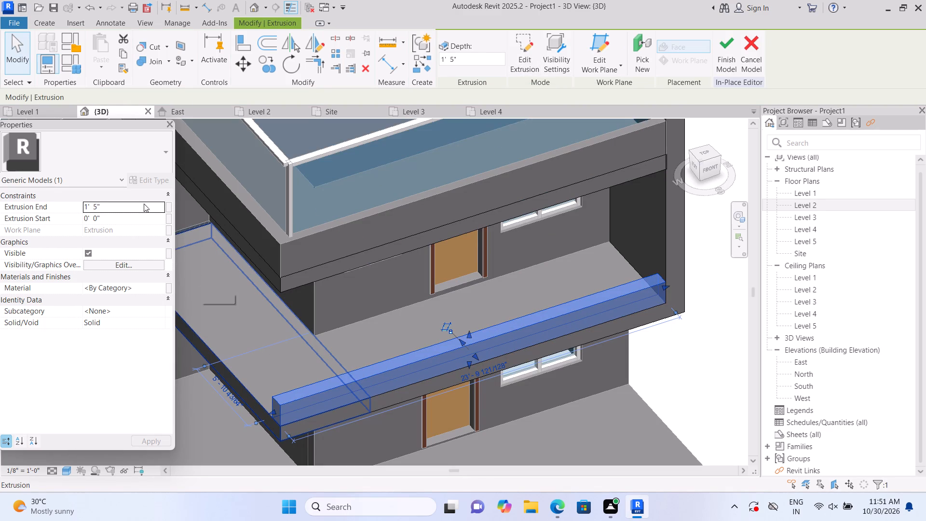
pyautogui.click(468, 333)
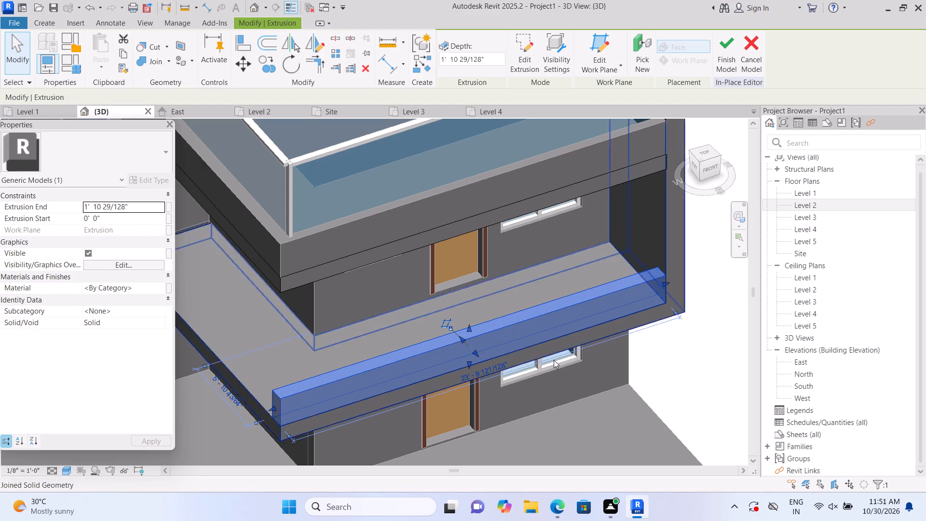
pyautogui.moveTo(469, 329); pyautogui.dragTo(469, 324)
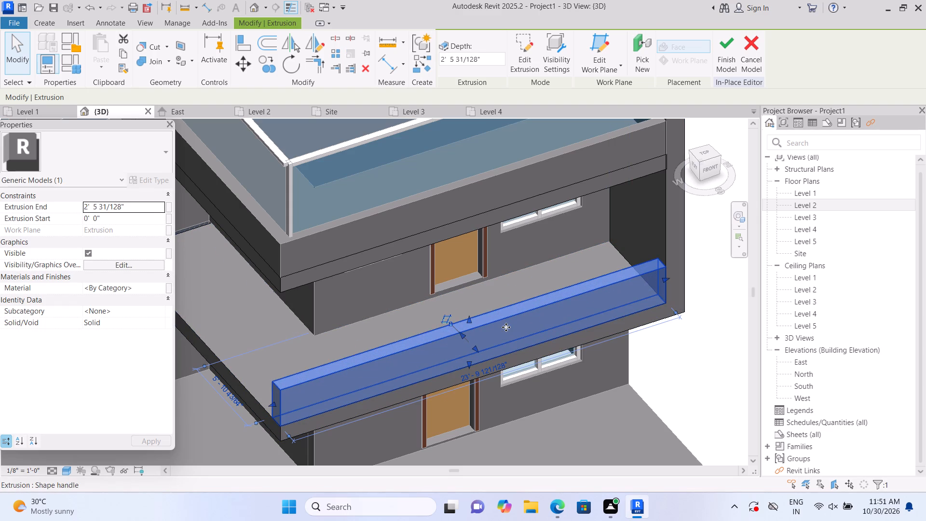
pyautogui.click(671, 367)
# Extend the lower balcony slab's rear end slightly toward the adjoining wall.
pyautogui.scroll(-1, 671, 367)
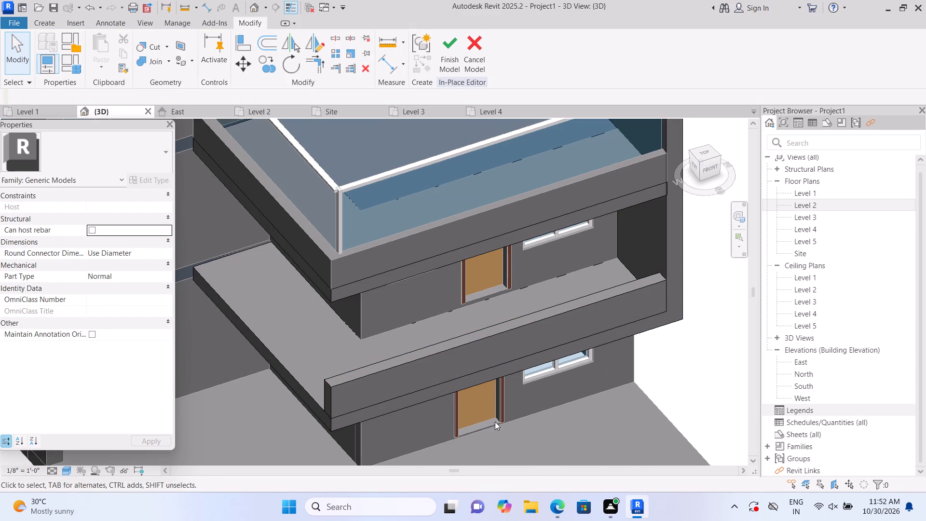
pyautogui.keyDown('shift'); pyautogui.moveTo(460, 416); pyautogui.dragTo(481, 429, button='middle'); pyautogui.keyUp('shift')
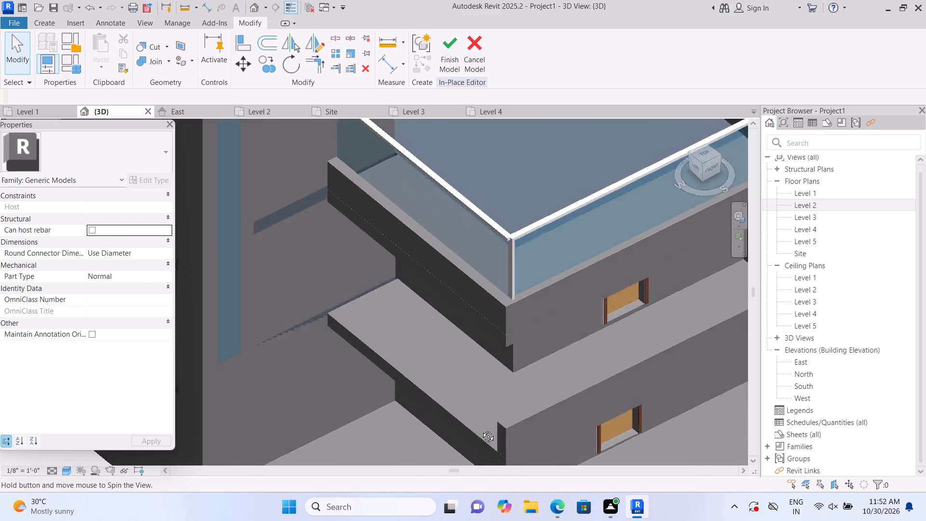
pyautogui.keyDown('shift'); pyautogui.moveTo(481, 429); pyautogui.dragTo(543, 434, button='middle'); pyautogui.keyUp('shift')
pyautogui.moveTo(558, 386); pyautogui.dragTo(291, 399, button='middle')
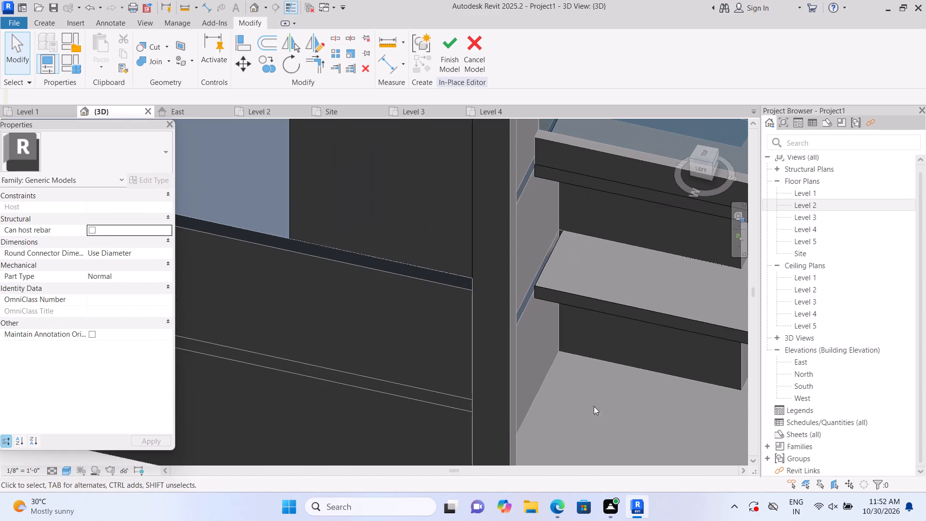
pyautogui.moveTo(641, 397); pyautogui.dragTo(502, 368, button='middle')
pyautogui.moveTo(504, 368); pyautogui.dragTo(515, 374, button='middle')
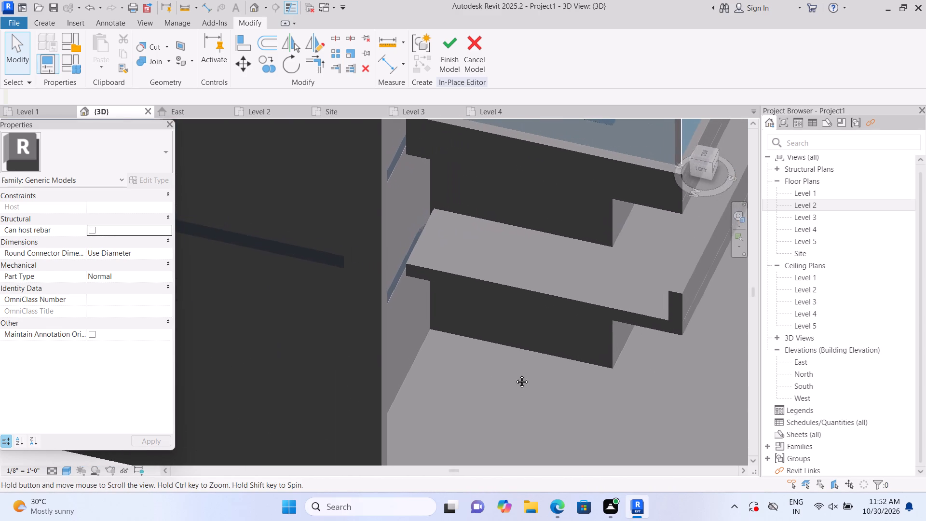
pyautogui.moveTo(515, 374); pyautogui.dragTo(530, 383, button='middle')
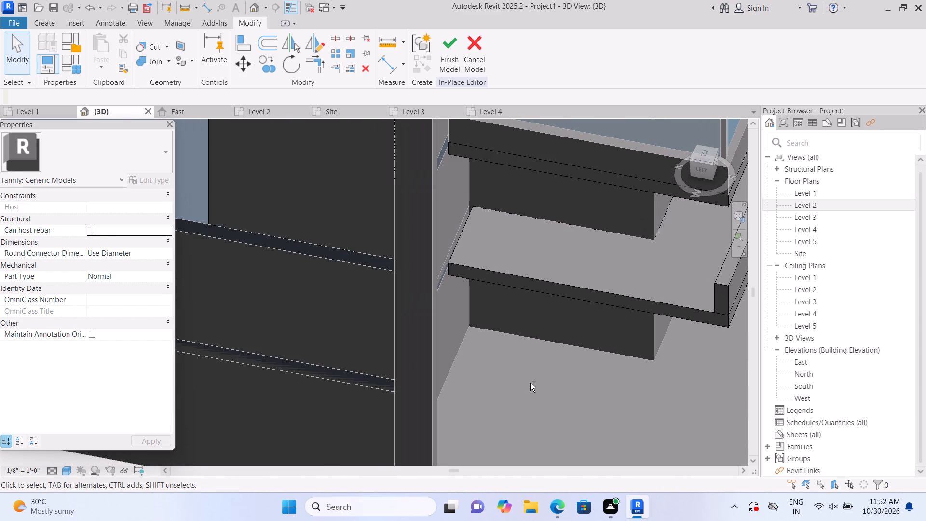
pyautogui.keyDown('shift'); pyautogui.moveTo(530, 383); pyautogui.dragTo(544, 392, button='middle'); pyautogui.keyUp('shift')
pyautogui.moveTo(587, 315); pyautogui.dragTo(473, 372, button='middle')
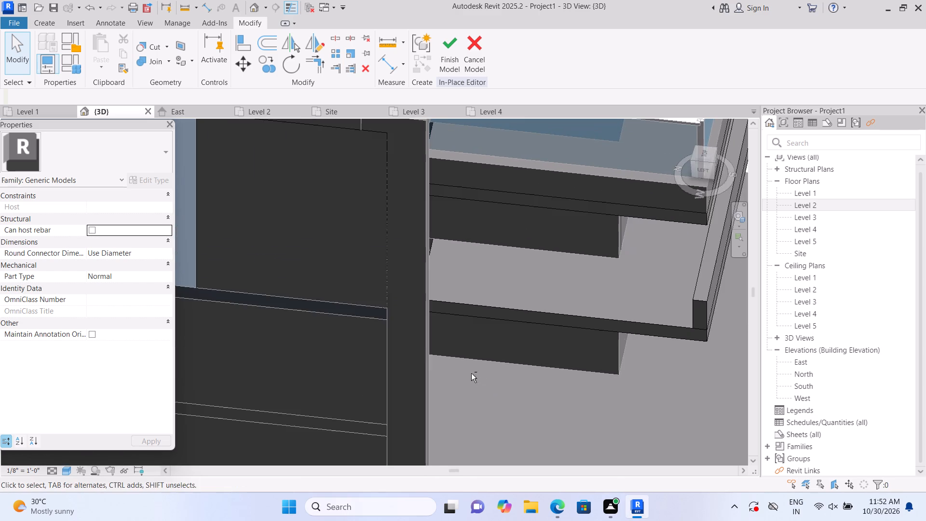
pyautogui.keyDown('shift'); pyautogui.moveTo(470, 374); pyautogui.dragTo(454, 372, button='middle'); pyautogui.keyUp('shift')
pyautogui.keyDown('shift'); pyautogui.scroll(1, 470, 374); pyautogui.keyUp('shift')
pyautogui.scroll(2, 325, 356)
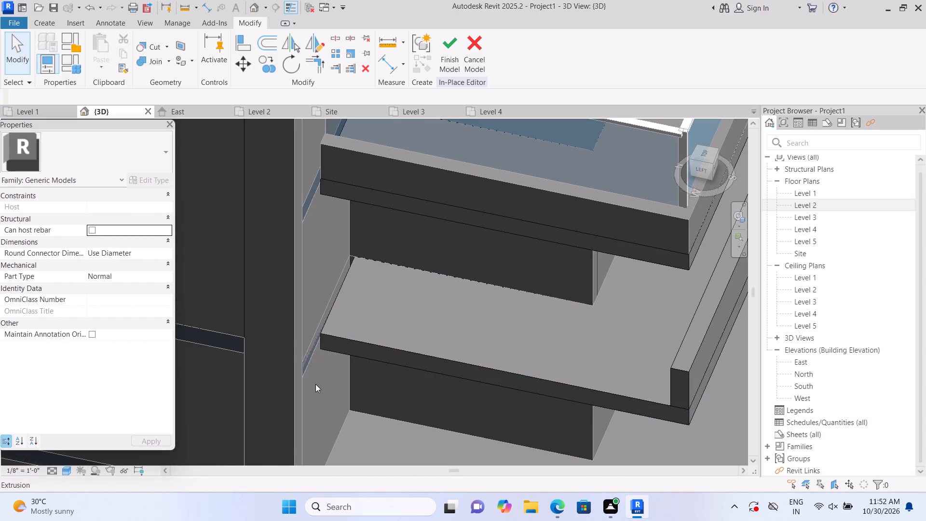
pyautogui.click(346, 348)
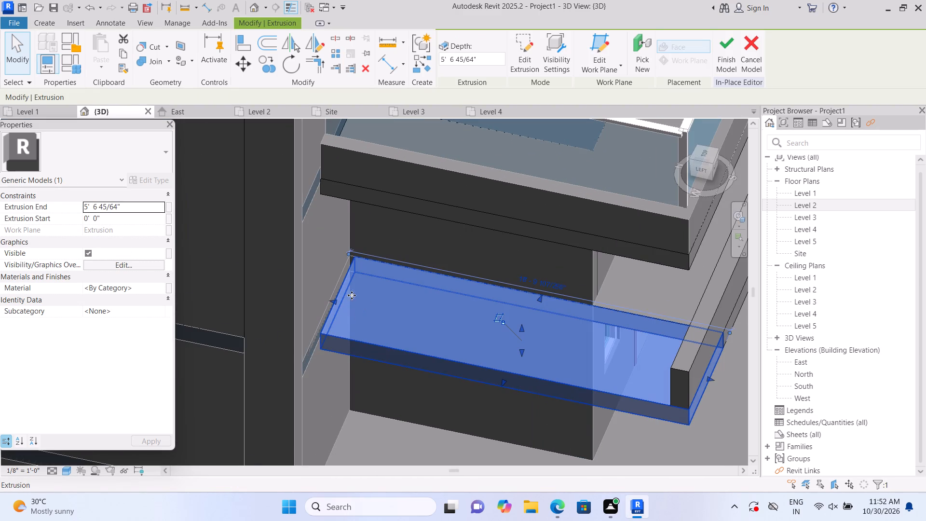
pyautogui.click(333, 299)
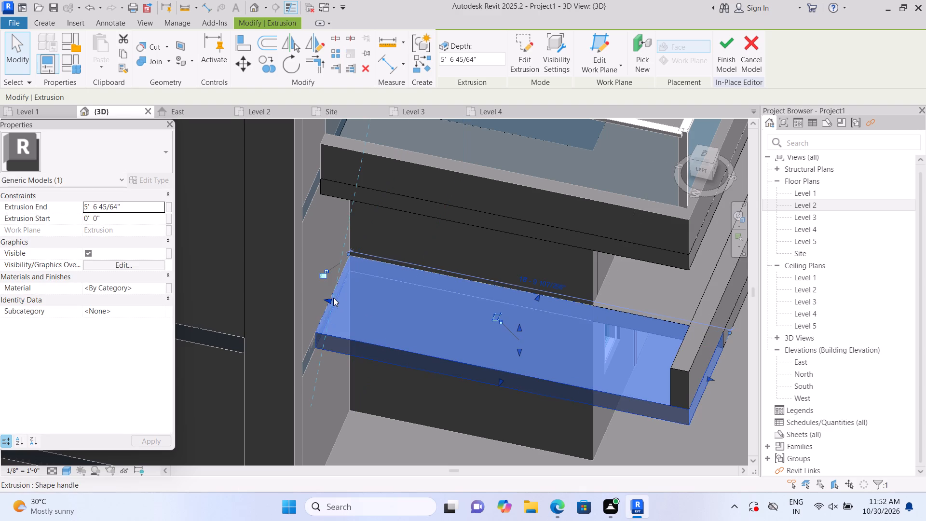
pyautogui.press('Escape')
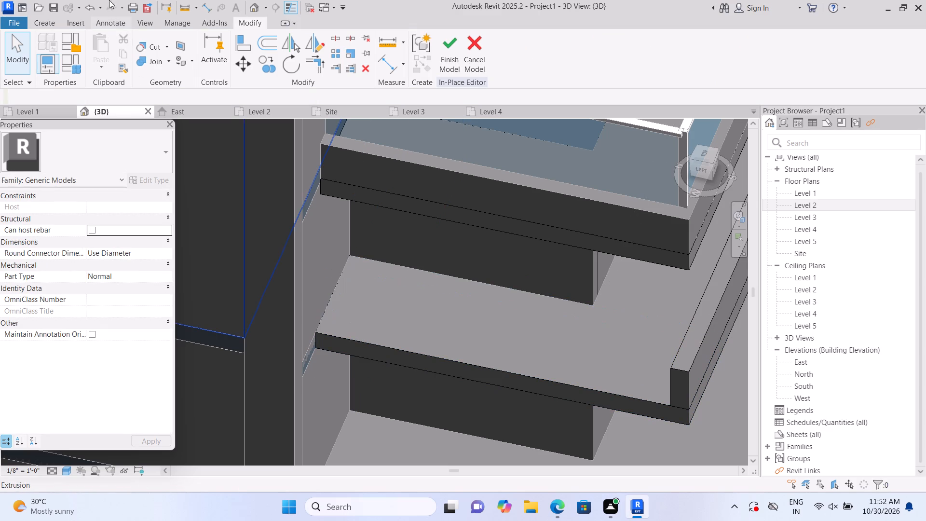
# Extrude a narrow rectangle about 17' 11" long by 1' 5" high along the side edge of the lower balcony slab's top face.
pyautogui.click(50, 24)
pyautogui.click(109, 40)
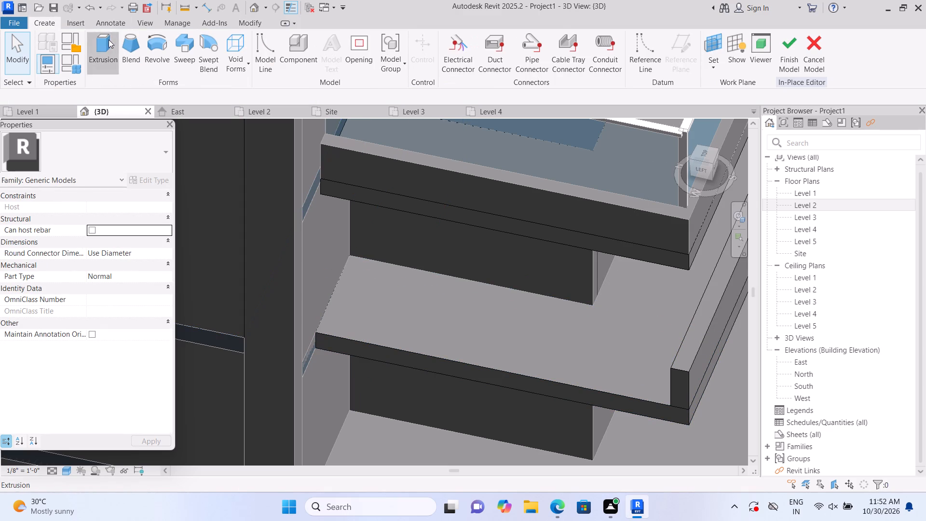
pyautogui.click(628, 70)
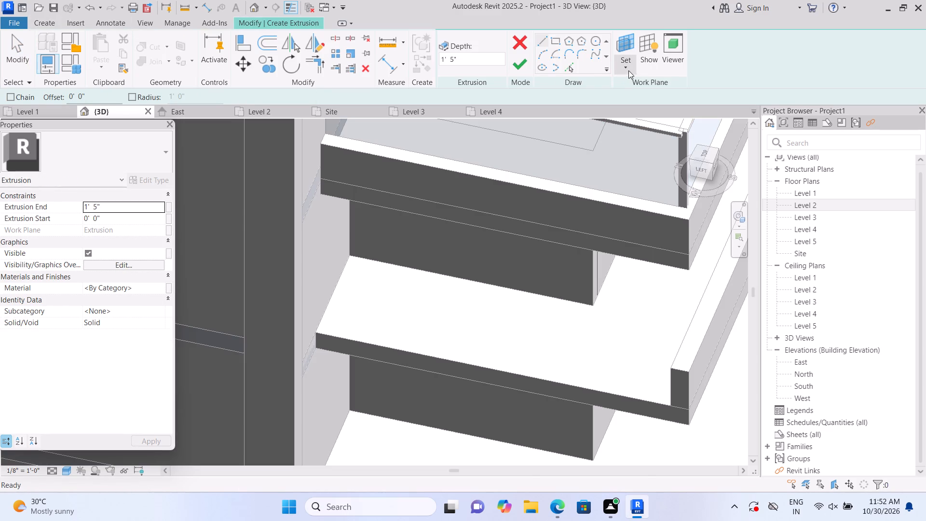
pyautogui.click(636, 116)
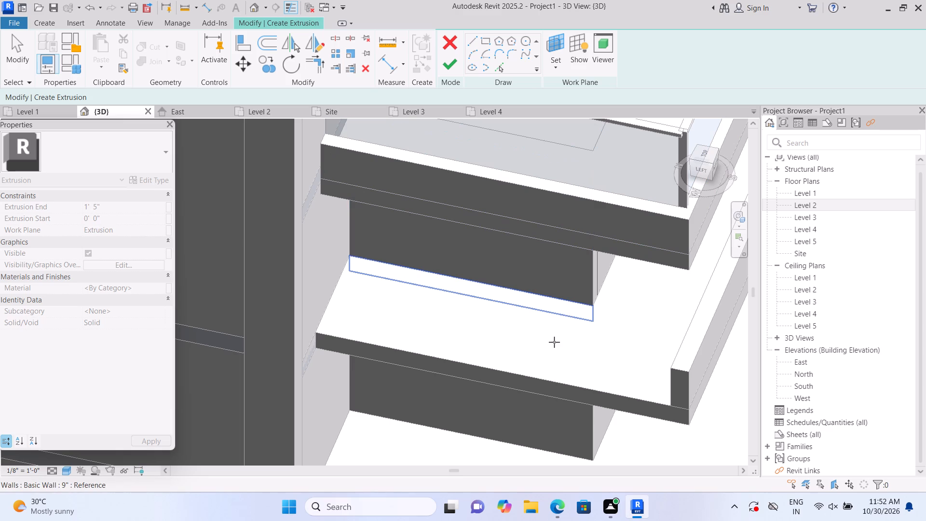
pyautogui.click(552, 347)
pyautogui.click(551, 42)
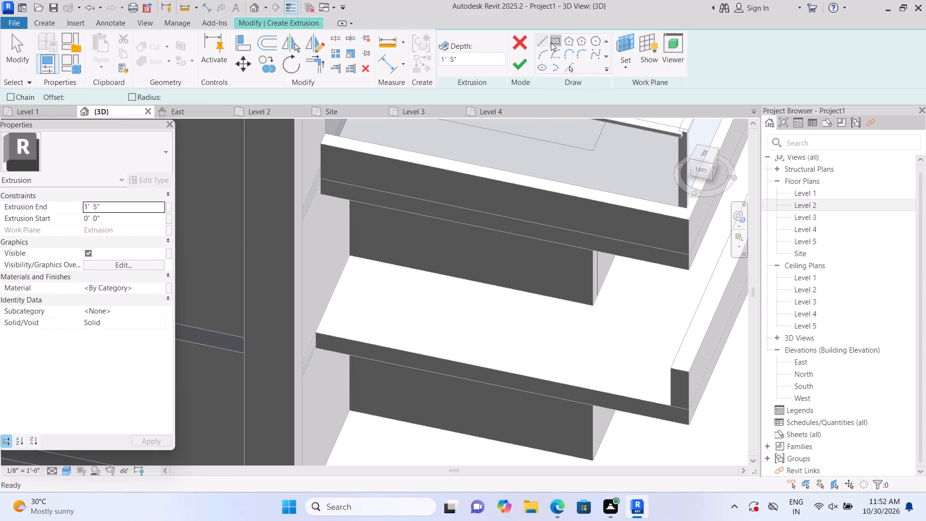
pyautogui.keyDown('shift'); pyautogui.moveTo(375, 293); pyautogui.dragTo(394, 316, button='middle'); pyautogui.keyUp('shift')
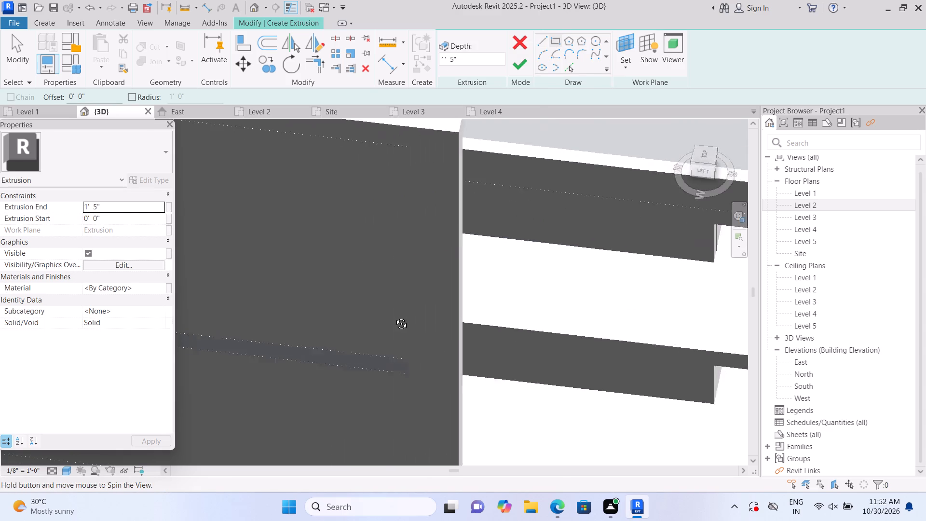
pyautogui.keyDown('shift'); pyautogui.moveTo(394, 316); pyautogui.dragTo(397, 316, button='middle'); pyautogui.keyUp('shift')
pyautogui.moveTo(666, 260); pyautogui.dragTo(391, 302, button='middle')
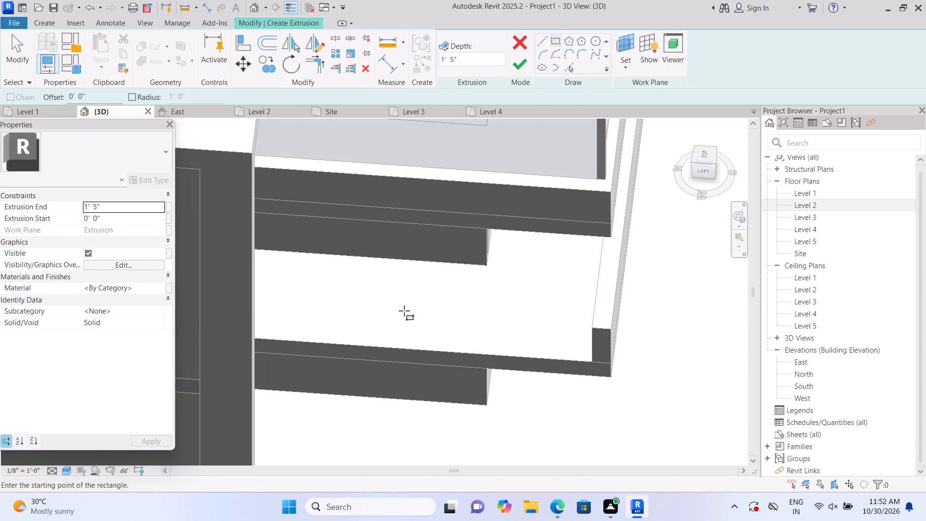
pyautogui.keyDown('shift'); pyautogui.moveTo(404, 311); pyautogui.dragTo(431, 316, button='middle'); pyautogui.keyUp('shift')
pyautogui.moveTo(546, 193); pyautogui.dragTo(434, 377, button='middle')
pyautogui.scroll(1, 437, 376)
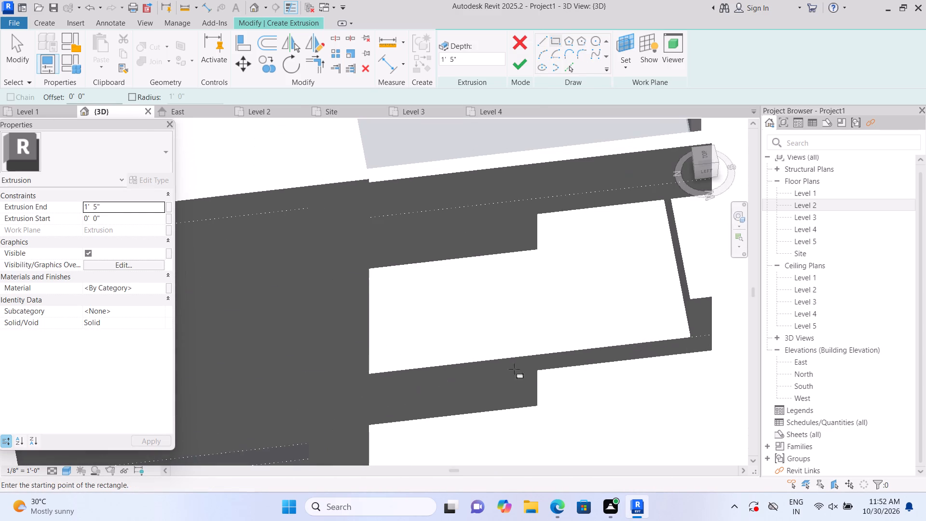
pyautogui.scroll(5, 719, 313)
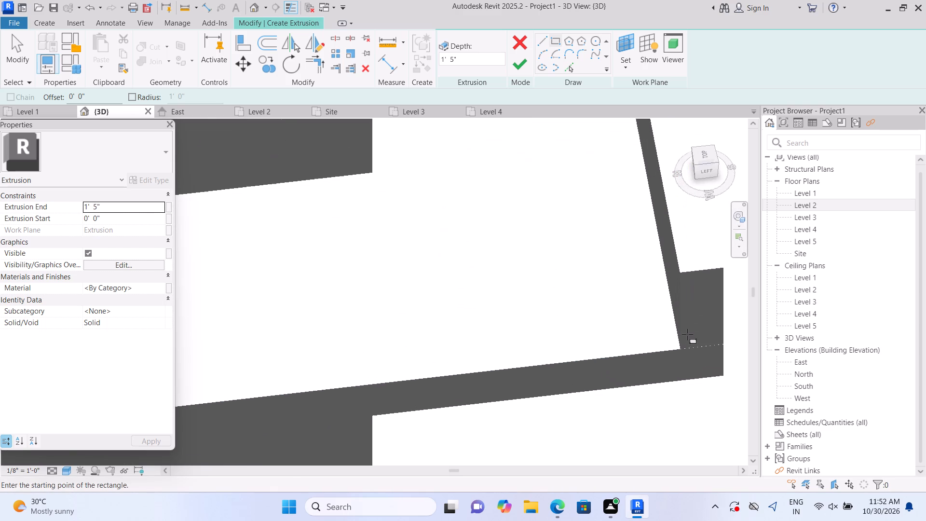
pyautogui.click(675, 349)
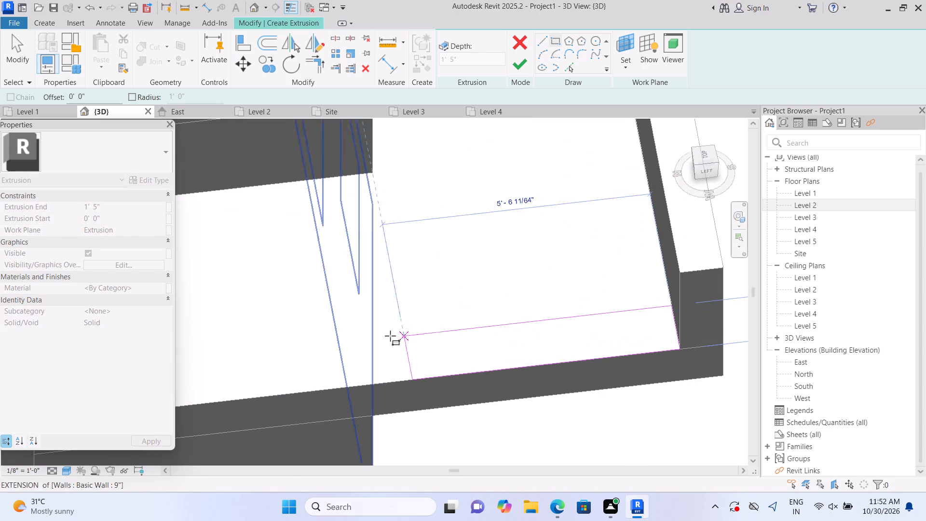
pyautogui.keyDown('shift'); pyautogui.moveTo(260, 352); pyautogui.dragTo(209, 339, button='middle'); pyautogui.keyUp('shift')
pyautogui.scroll(-2, 209, 339)
pyautogui.scroll(-4, 251, 327)
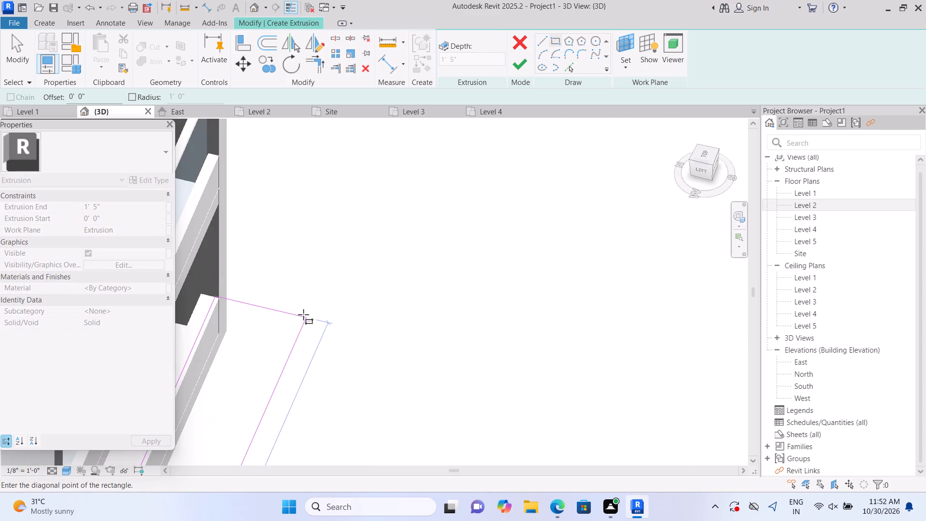
pyautogui.scroll(-8, 301, 316)
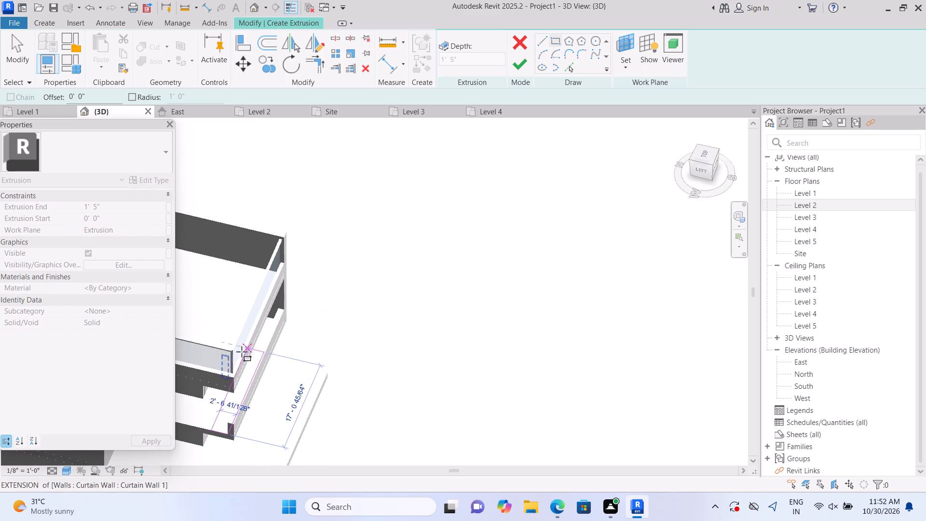
pyautogui.moveTo(197, 397); pyautogui.dragTo(461, 413, button='middle')
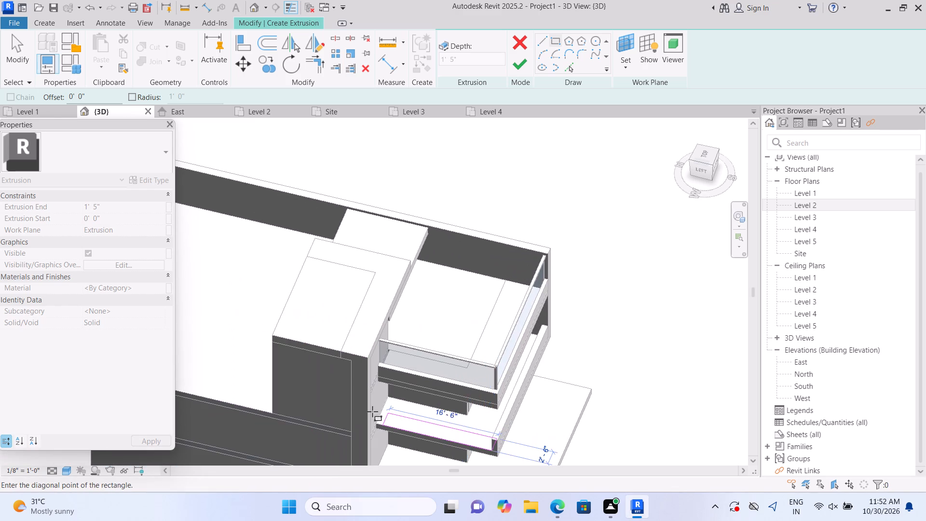
pyautogui.scroll(6, 371, 406)
pyautogui.moveTo(385, 404); pyautogui.dragTo(405, 363, button='middle')
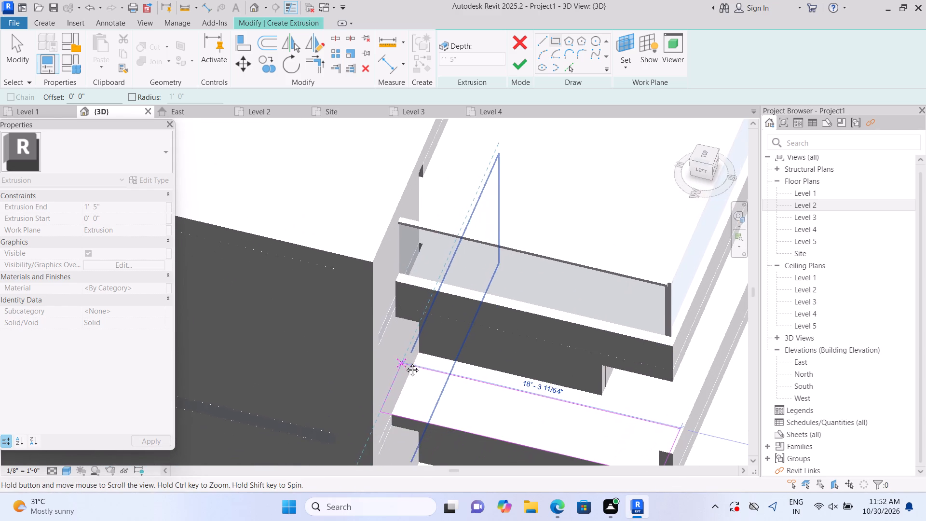
pyautogui.moveTo(405, 363); pyautogui.dragTo(406, 363, button='middle')
pyautogui.moveTo(444, 372); pyautogui.dragTo(474, 247, button='middle')
pyautogui.scroll(3, 474, 247)
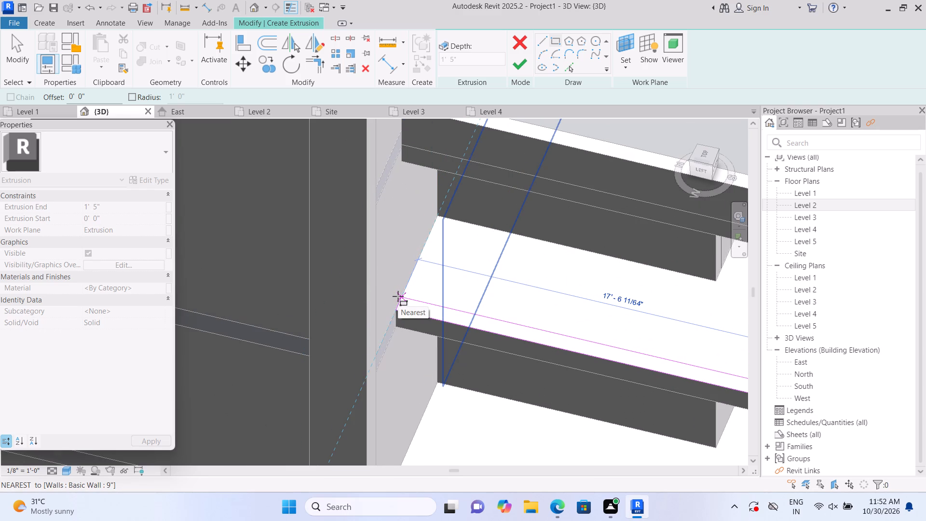
pyautogui.click(398, 296)
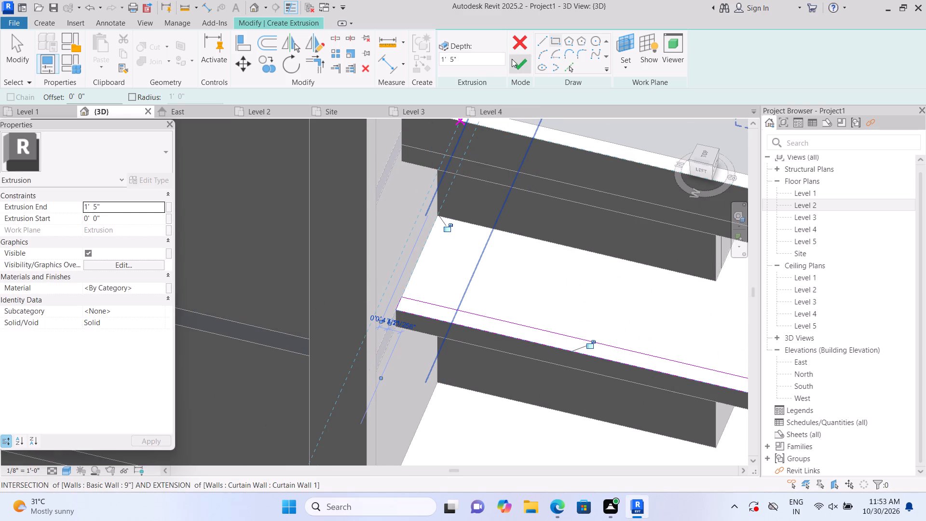
pyautogui.click(513, 59)
# Set the front parapet's extrusion end to 2' 5".
pyautogui.scroll(-2, 535, 234)
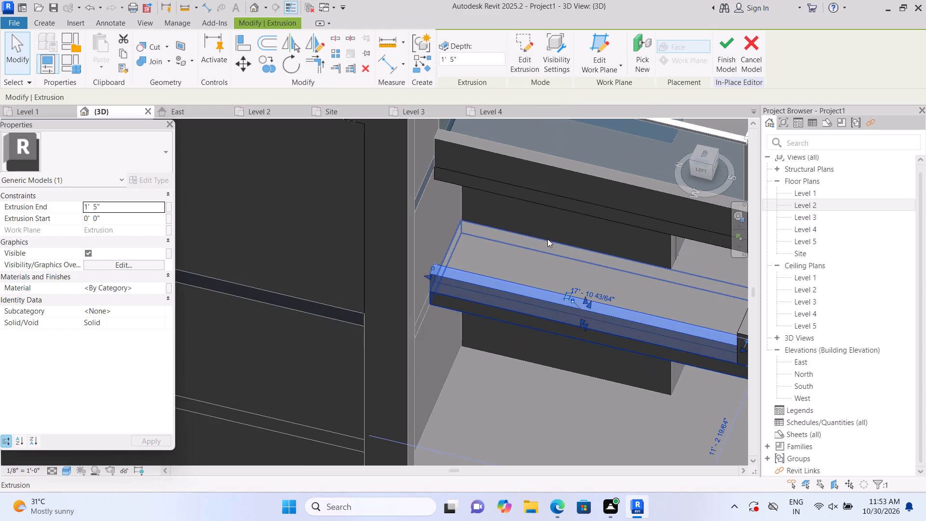
pyautogui.moveTo(522, 233); pyautogui.dragTo(373, 216, button='middle')
pyautogui.click(607, 282)
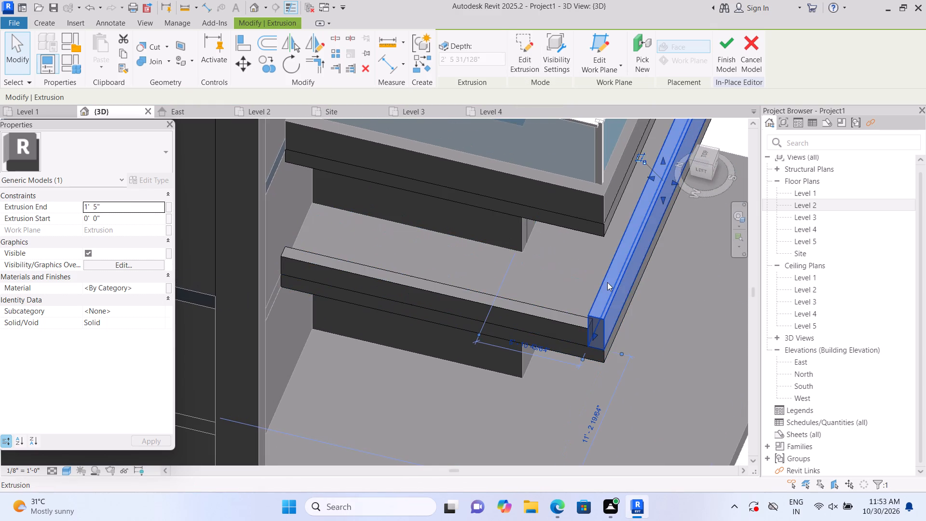
pyautogui.click(151, 199)
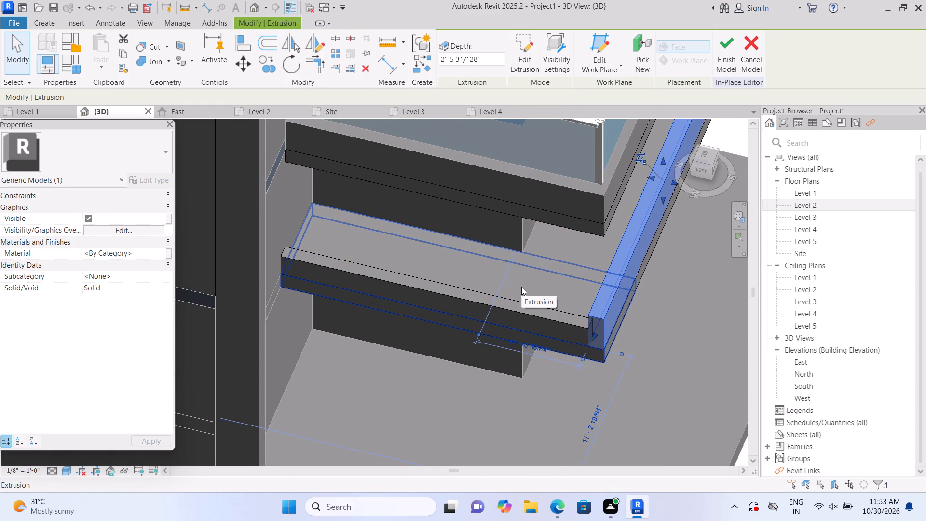
pyautogui.press('Escape')
pyautogui.click(613, 302)
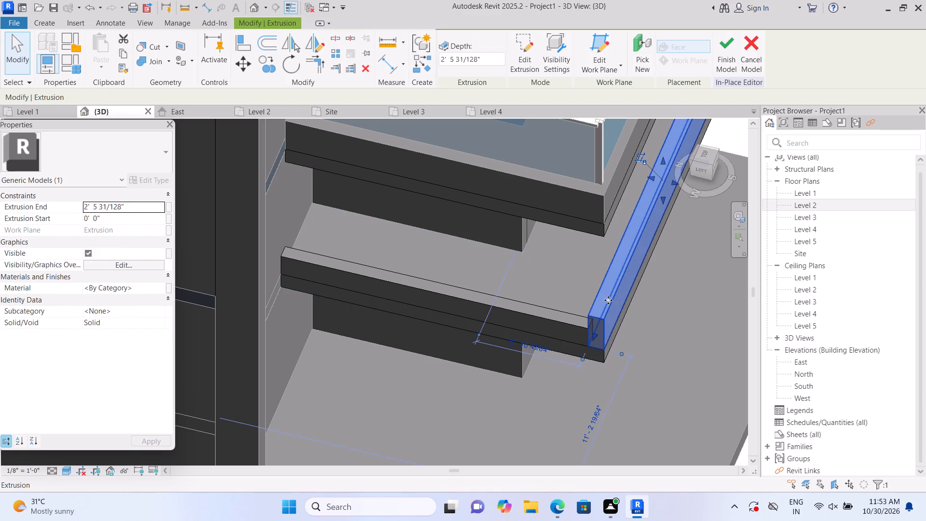
pyautogui.click(134, 204)
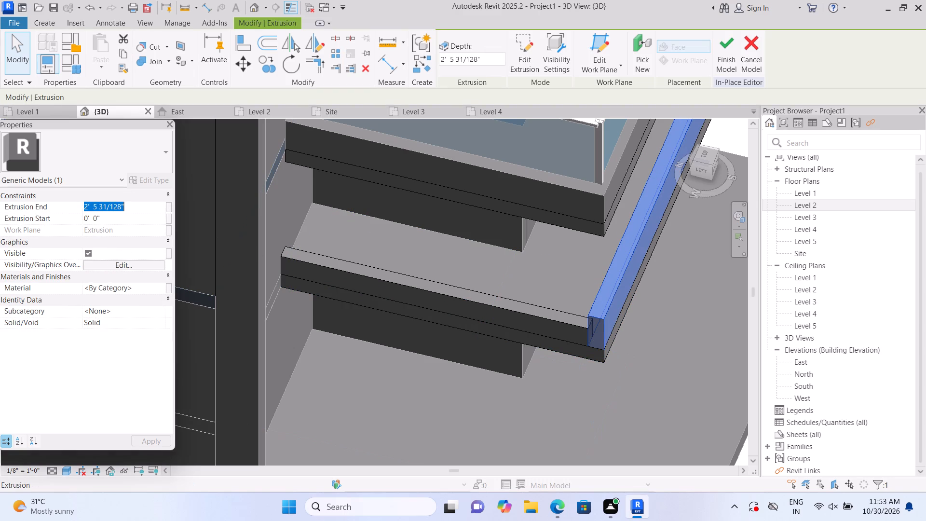
pyautogui.press('BackSpace')
pyautogui.write("2'")
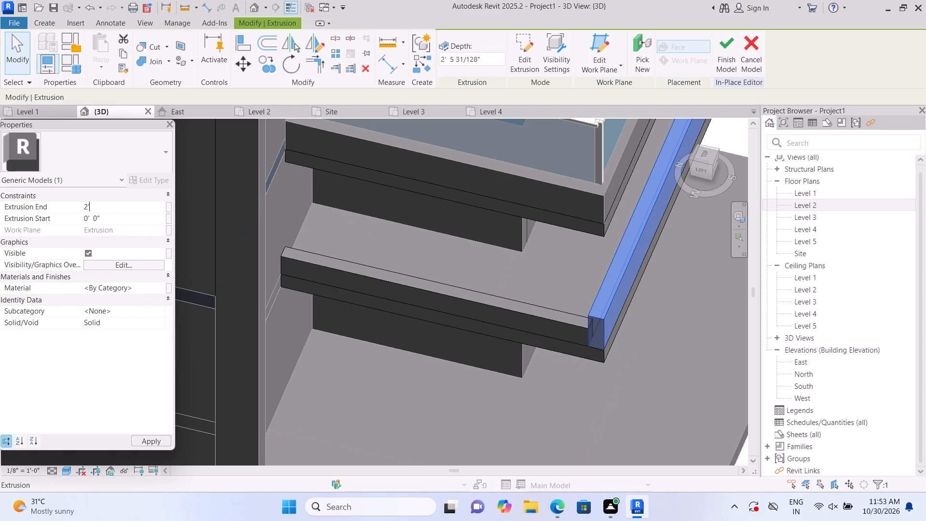
pyautogui.write('5"')
pyautogui.press('Return')
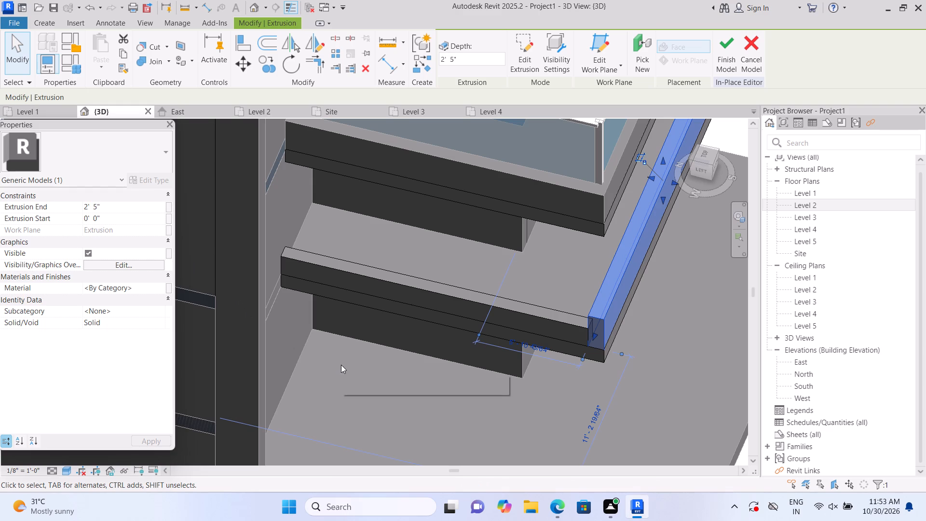
# Set the extrusion end of the lower balcony's side parapet to 2' 5" to match the front parapet.
pyautogui.press('Escape')
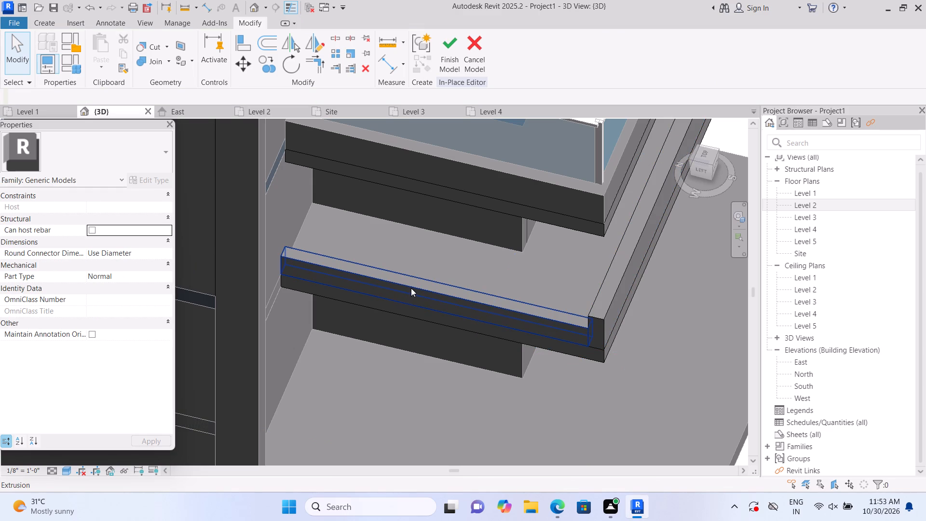
pyautogui.click(411, 288)
pyautogui.click(138, 203)
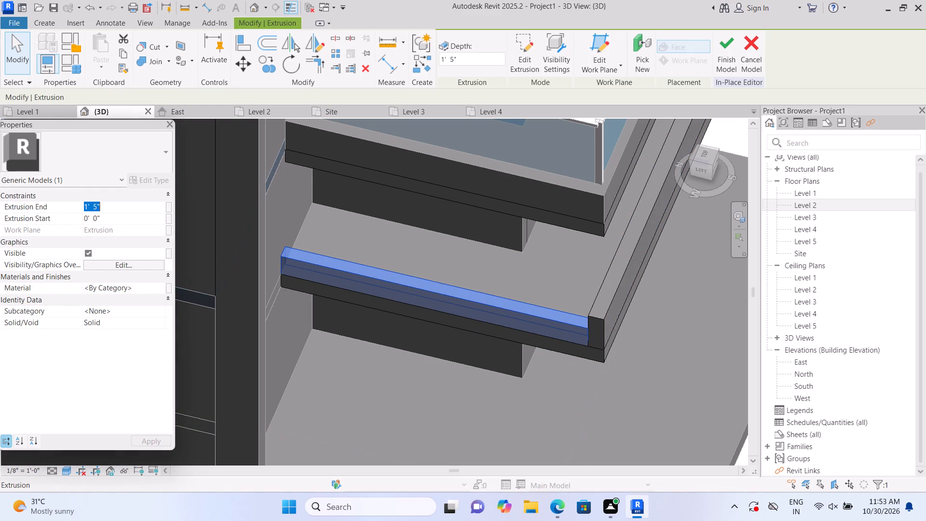
pyautogui.press('BackSpace')
pyautogui.write('2\'5"')
pyautogui.press('Return')
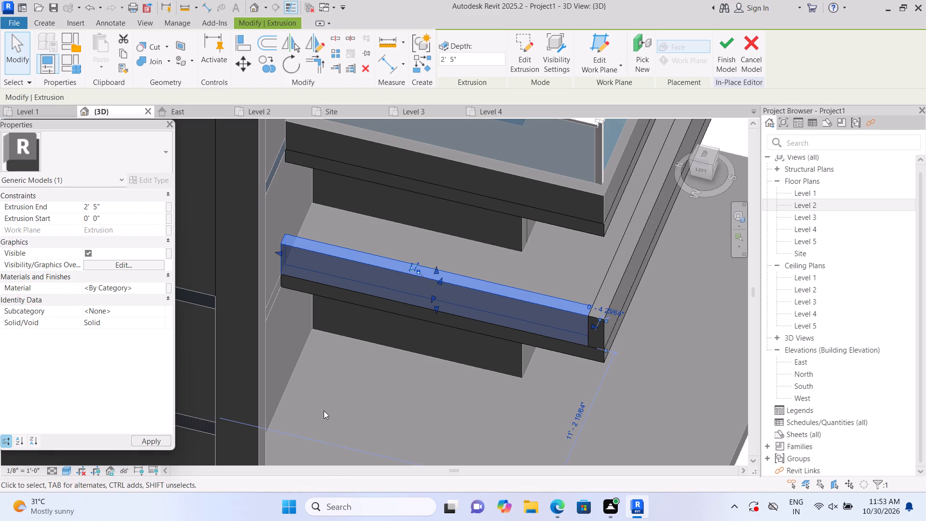
pyautogui.press('Escape')
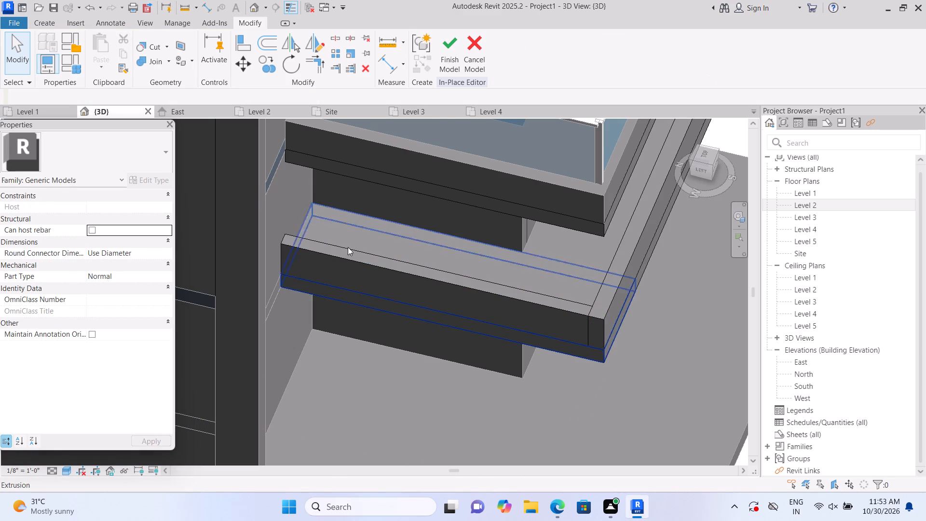
# Join the geometry of the lower balcony's front and side parapets at their shared corner.
pyautogui.click(172, 63)
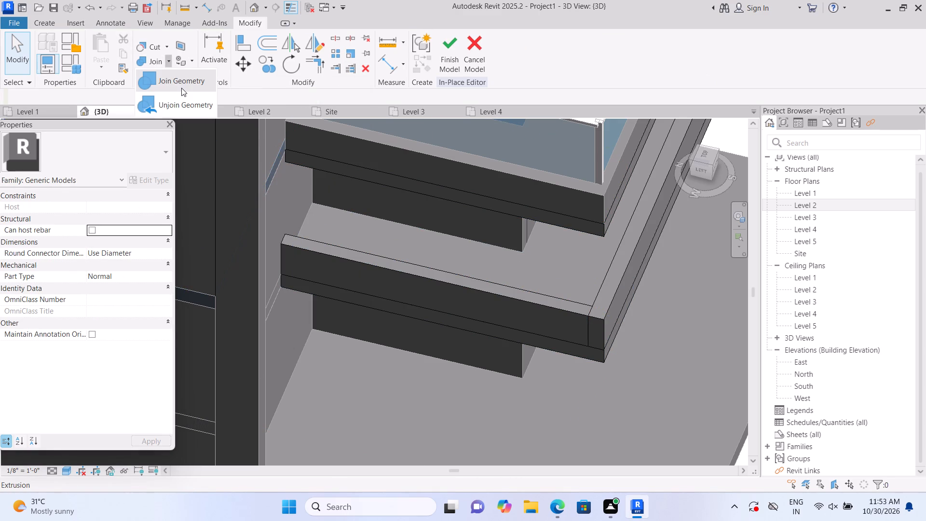
pyautogui.click(183, 88)
pyautogui.click(524, 329)
pyautogui.click(618, 270)
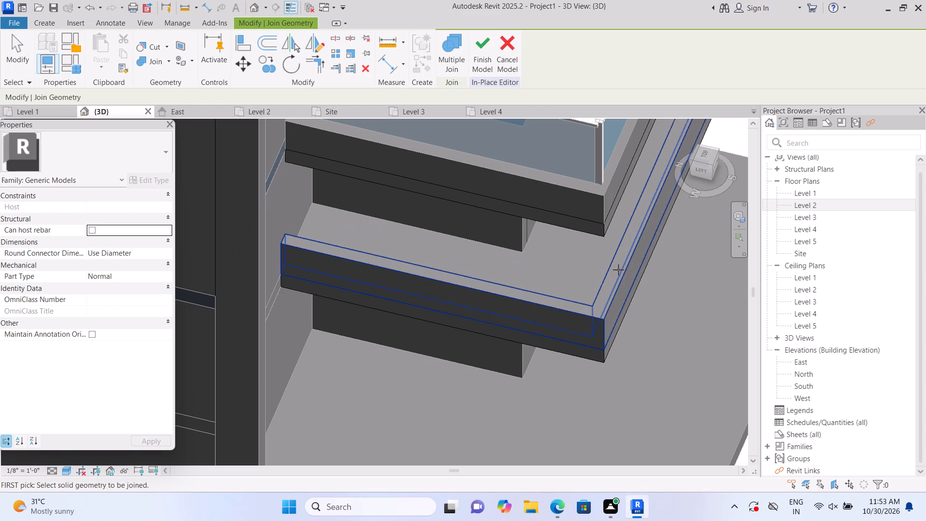
pyautogui.press('Escape')
# Examine the lower balcony parapets and the overall massing from the opposite front corner of the house.
pyautogui.scroll(-6, 636, 272)
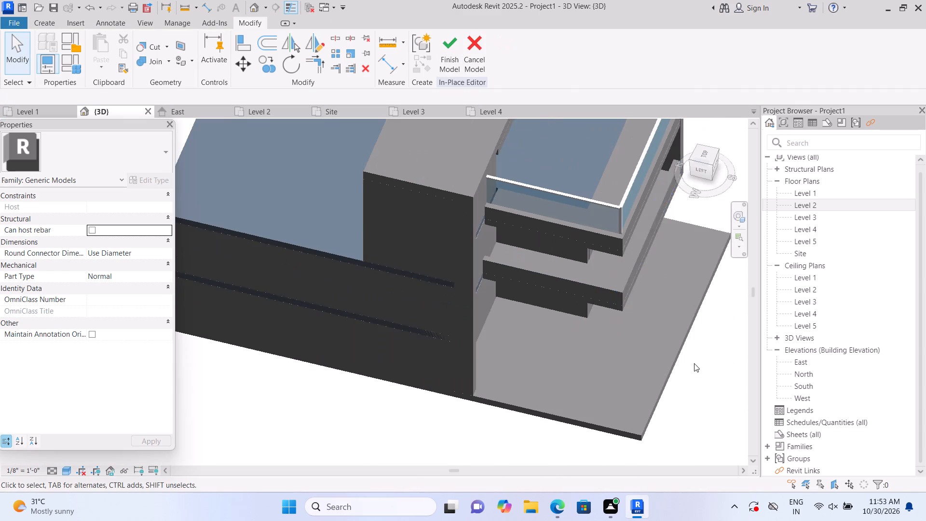
pyautogui.click(682, 125)
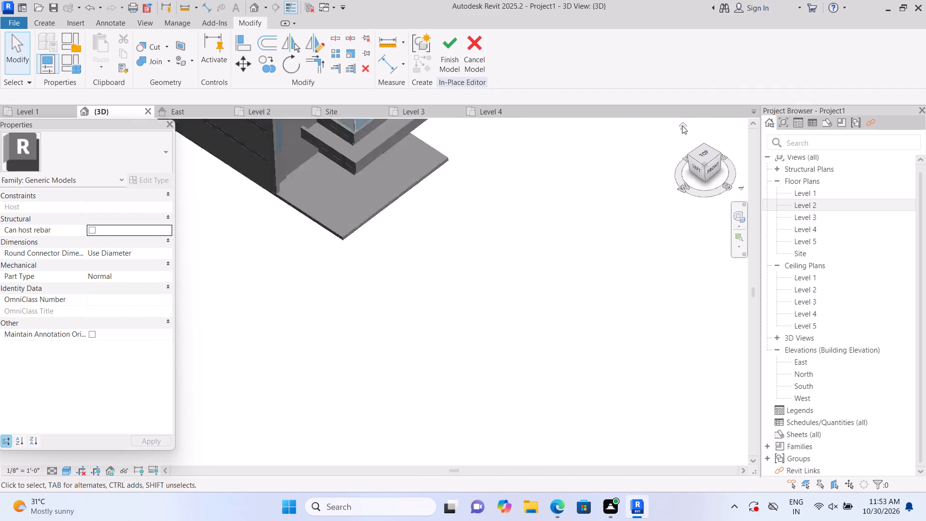
pyautogui.scroll(4, 247, 321)
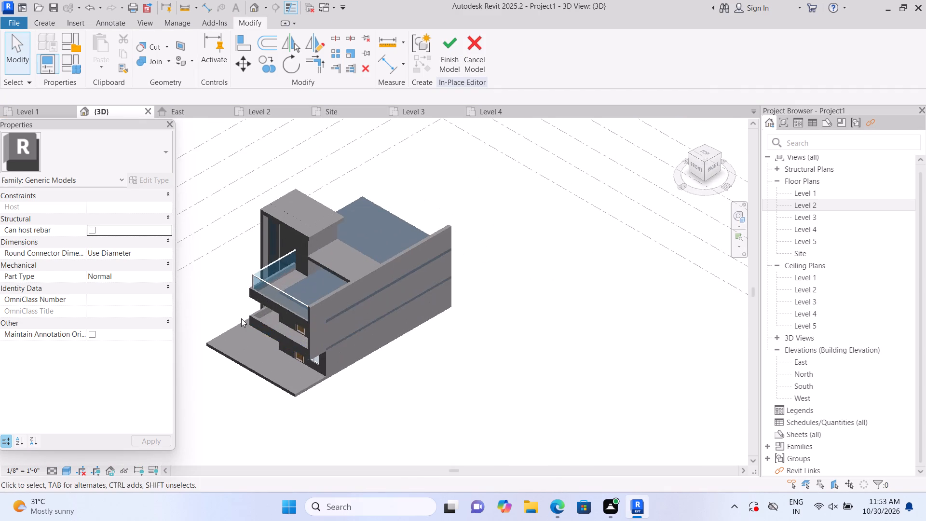
pyautogui.scroll(2, 241, 318)
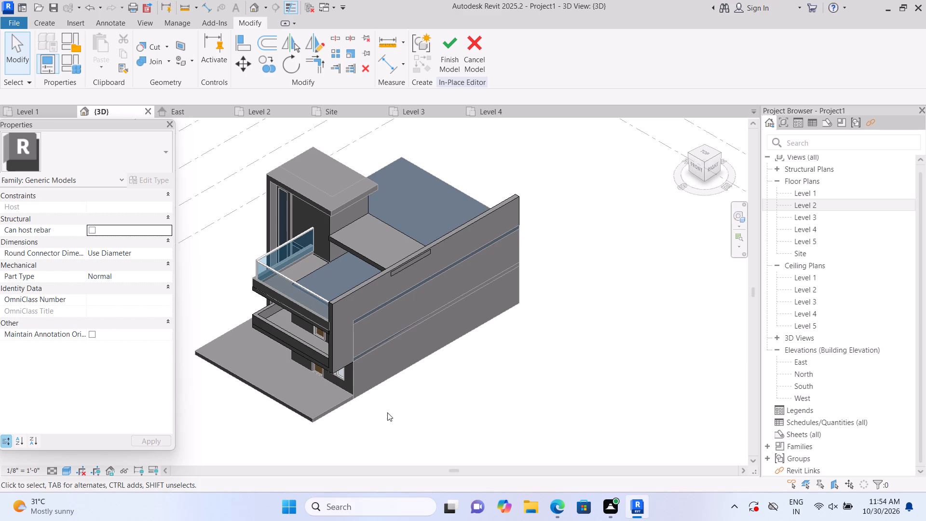
pyautogui.moveTo(398, 415); pyautogui.dragTo(505, 428, button='middle')
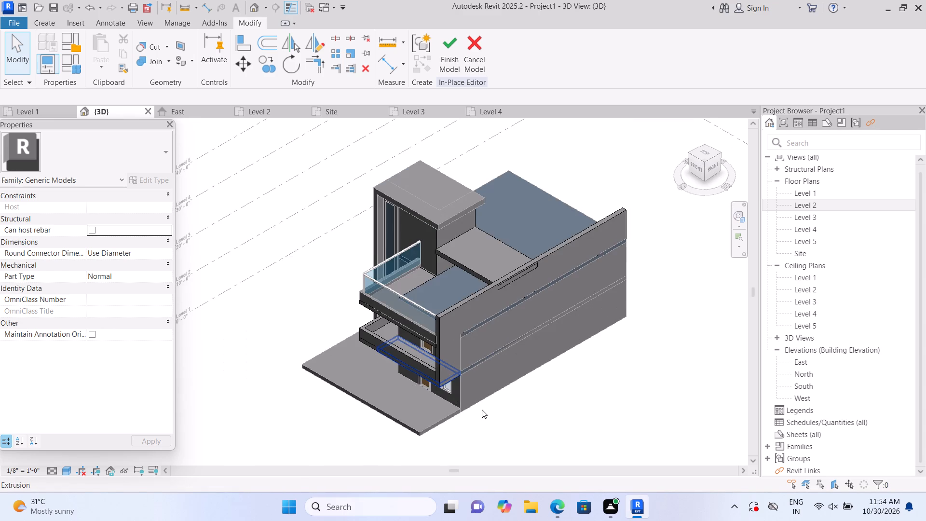
pyautogui.scroll(3, 485, 411)
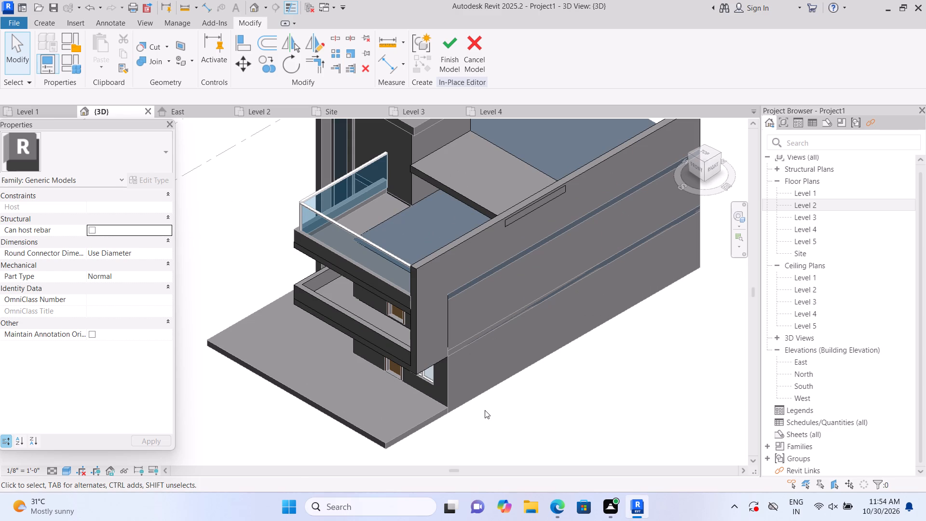
pyautogui.scroll(1, 593, 335)
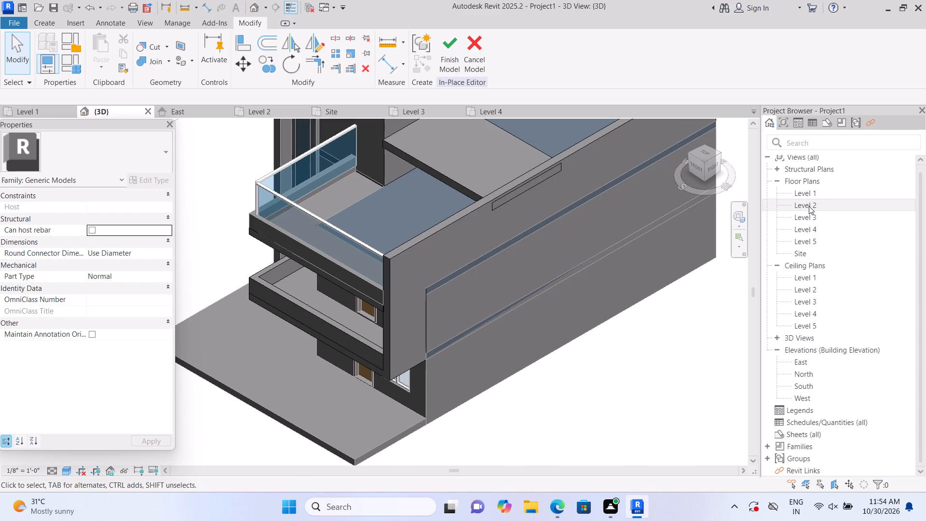
# Open the Level 2 floor plan and finish the in-place generic model.
pyautogui.tripleClick(809, 206)
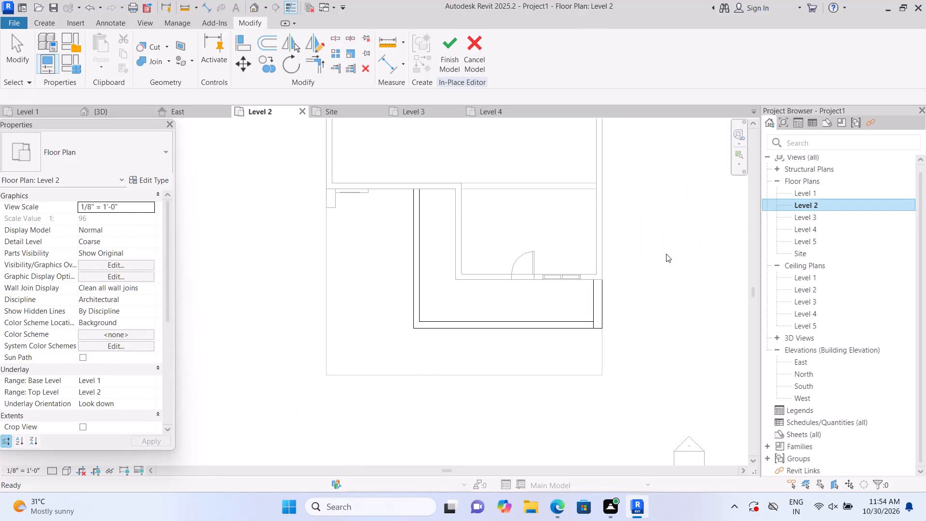
pyautogui.moveTo(656, 252); pyautogui.dragTo(593, 234, button='middle')
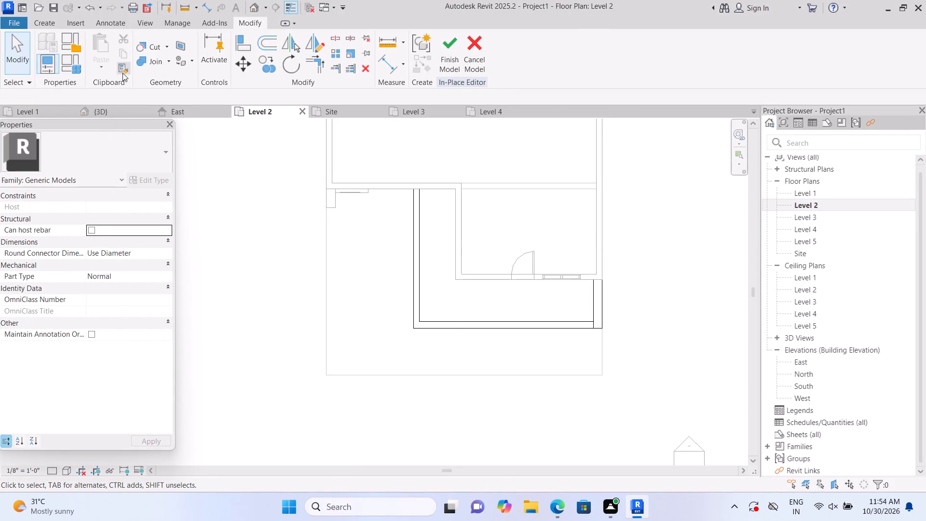
pyautogui.click(448, 59)
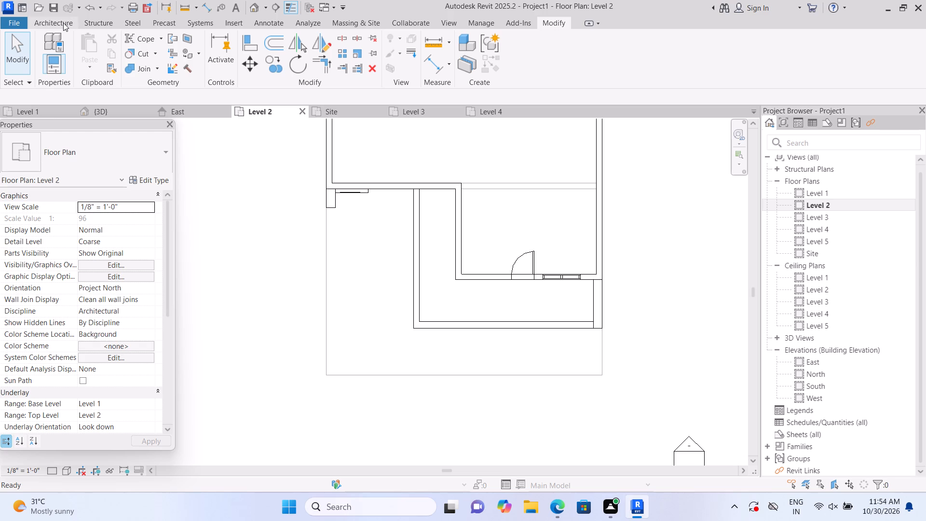
# Draw a Curtain Wall 1 on Level 2 about 17' 6" long along the side parapet's inner edge, from the house wall to the corner.
pyautogui.click(63, 23)
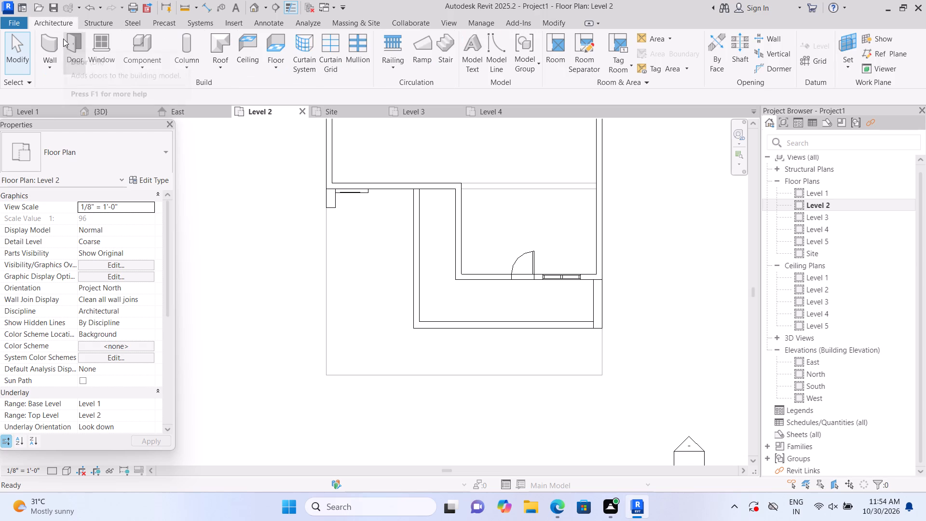
pyautogui.click(54, 43)
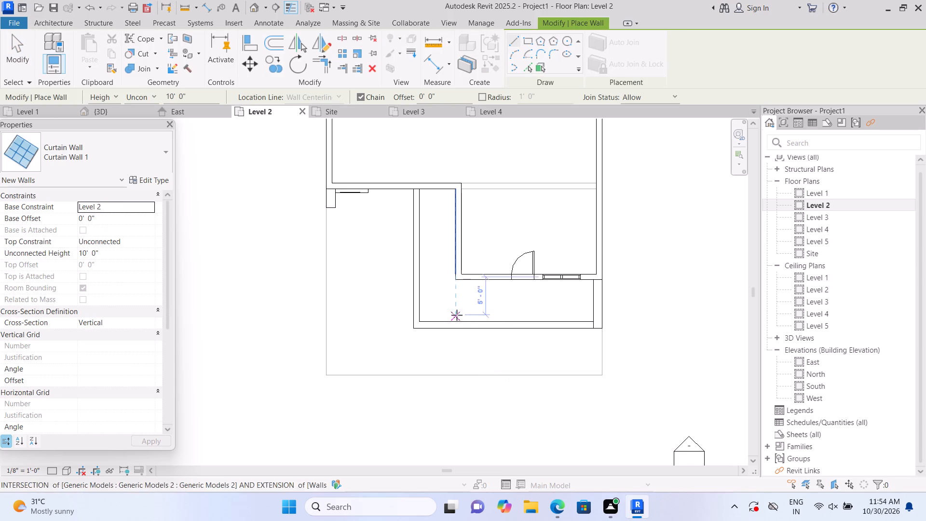
pyautogui.scroll(5, 424, 208)
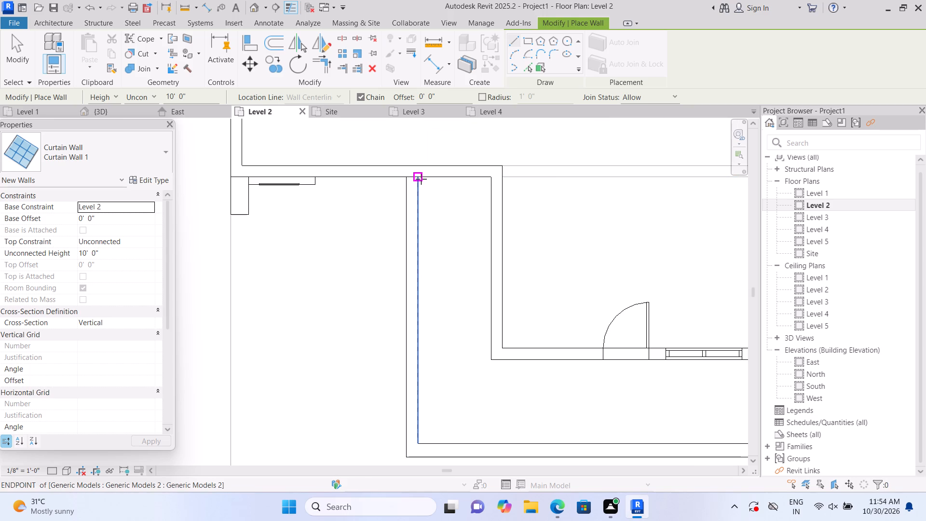
pyautogui.click(422, 177)
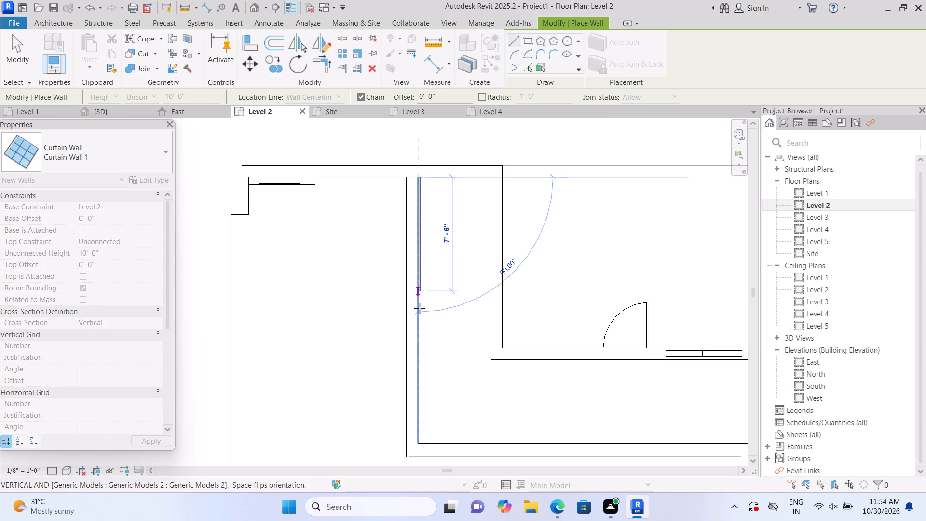
pyautogui.moveTo(411, 320); pyautogui.dragTo(426, 255, button='middle')
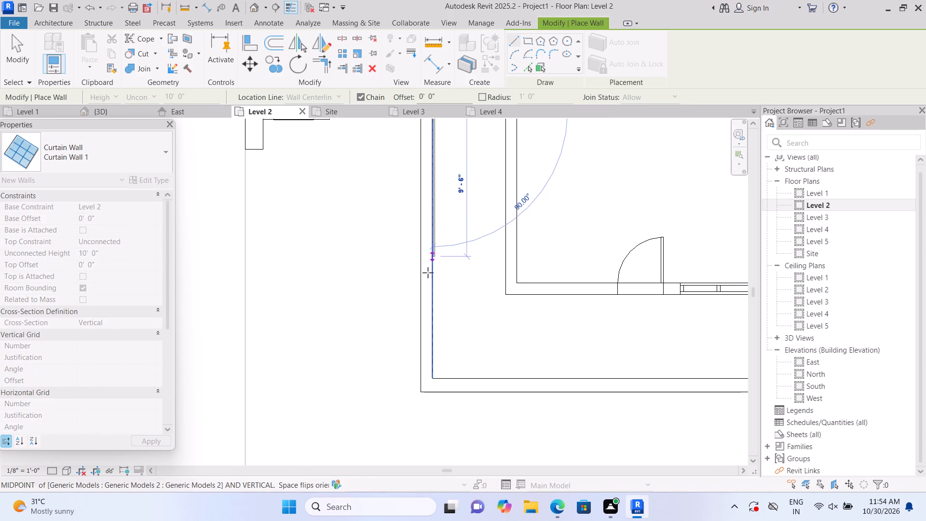
pyautogui.doubleClick(435, 376)
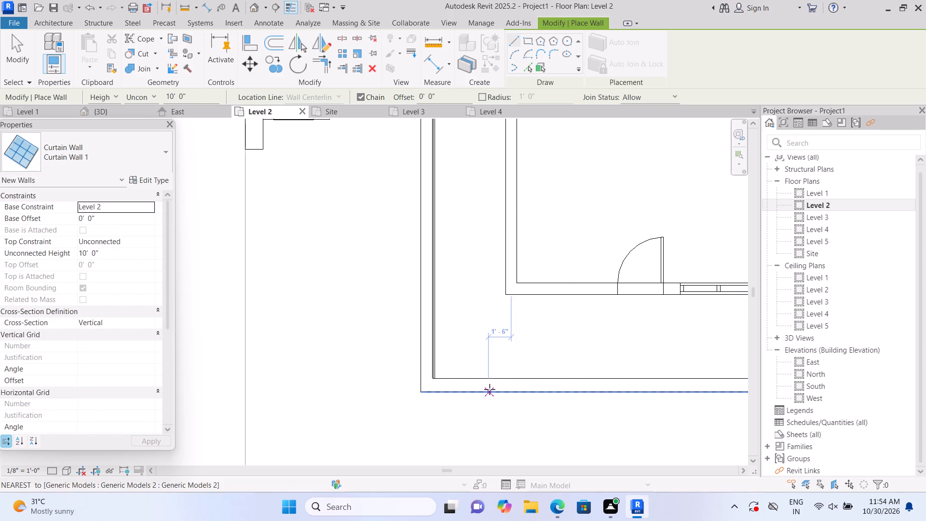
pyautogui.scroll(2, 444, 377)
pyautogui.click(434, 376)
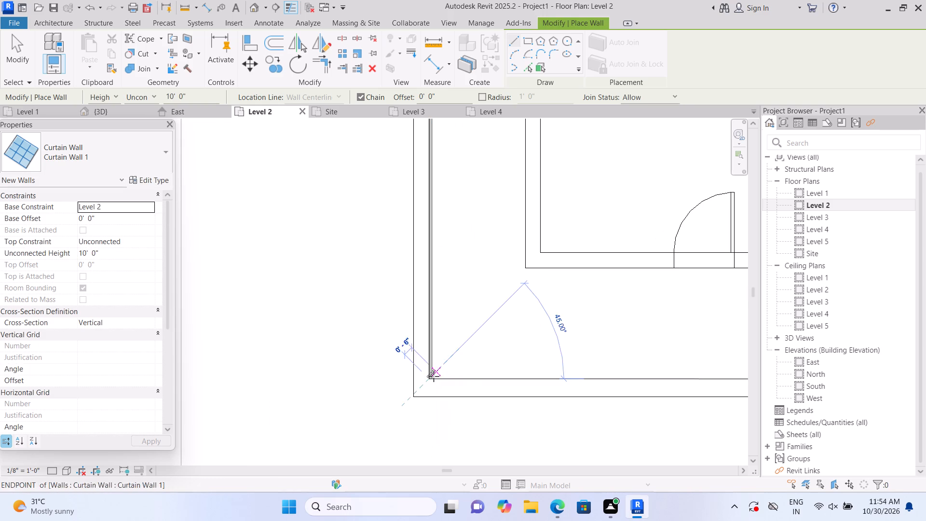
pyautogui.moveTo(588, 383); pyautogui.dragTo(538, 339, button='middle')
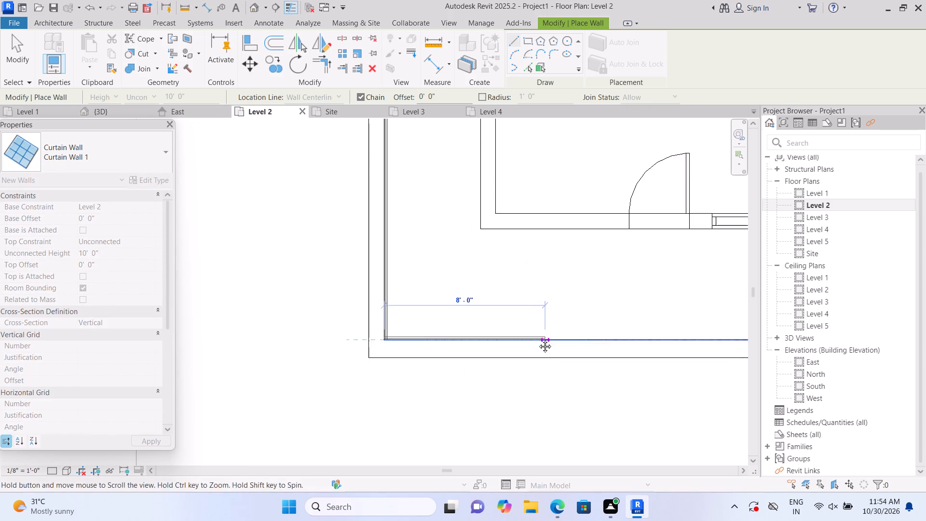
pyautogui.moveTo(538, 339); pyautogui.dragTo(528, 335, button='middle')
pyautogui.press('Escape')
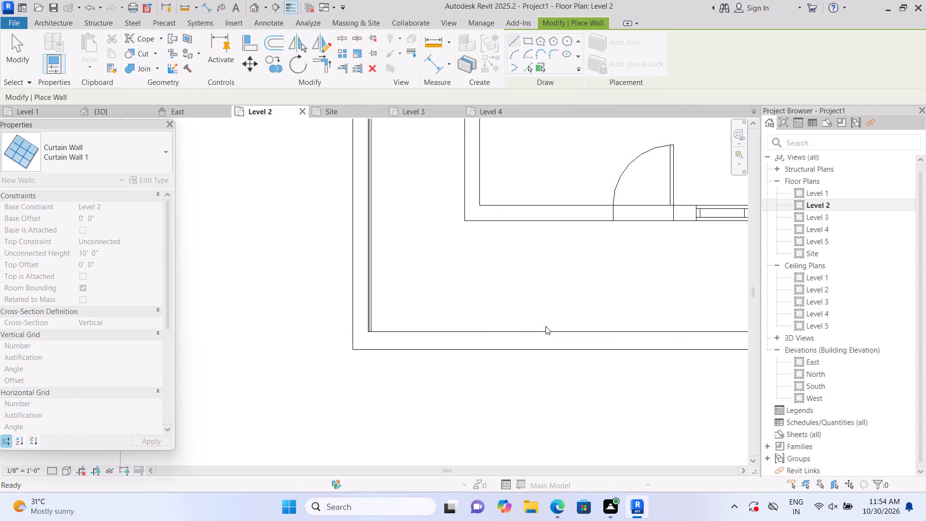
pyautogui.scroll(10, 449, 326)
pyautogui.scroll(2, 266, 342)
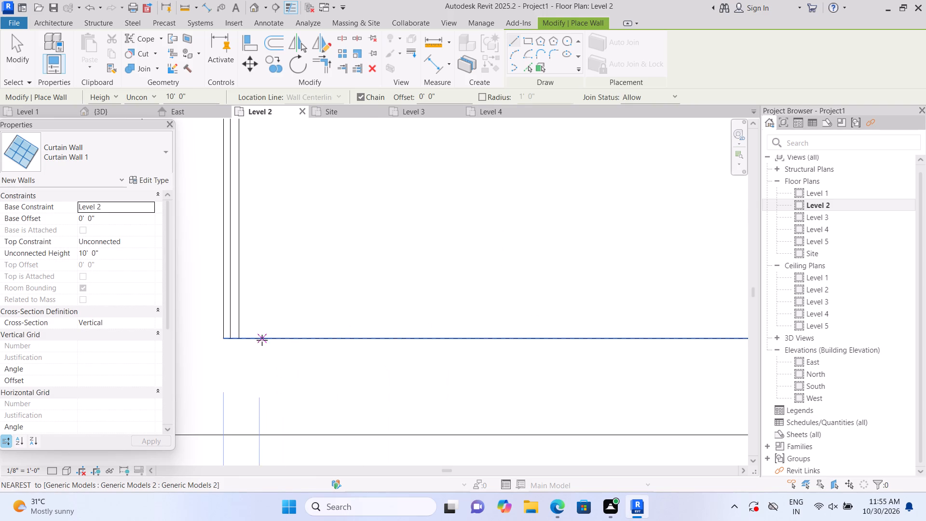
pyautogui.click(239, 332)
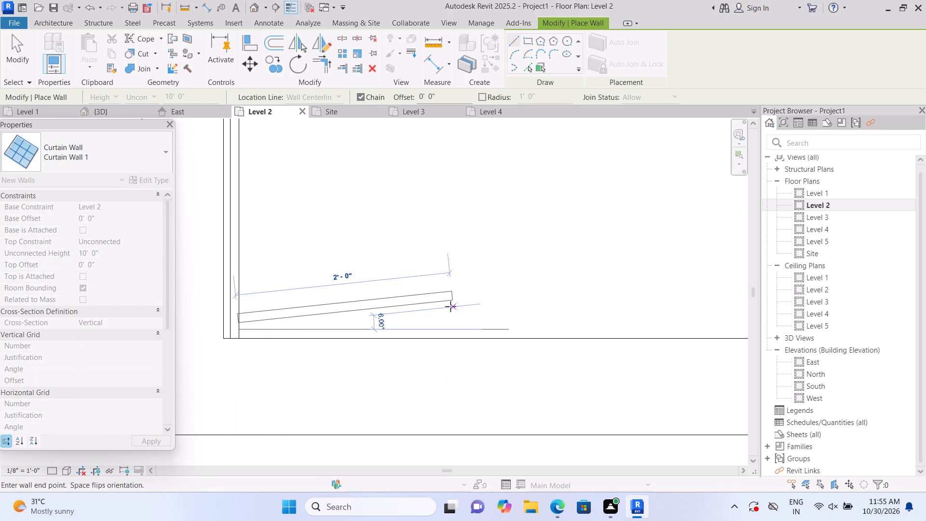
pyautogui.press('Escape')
# Draw a second Curtain Wall 1 about 16' 2" long along the front parapet's inner edge, from the balcony corner to the window jamb line.
pyautogui.scroll(-4, 371, 318)
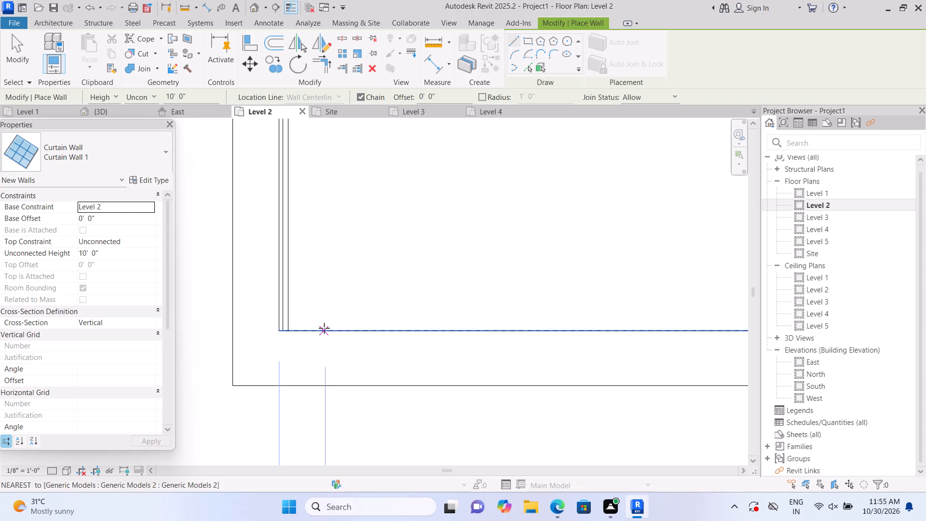
pyautogui.scroll(-3, 309, 323)
pyautogui.click(296, 325)
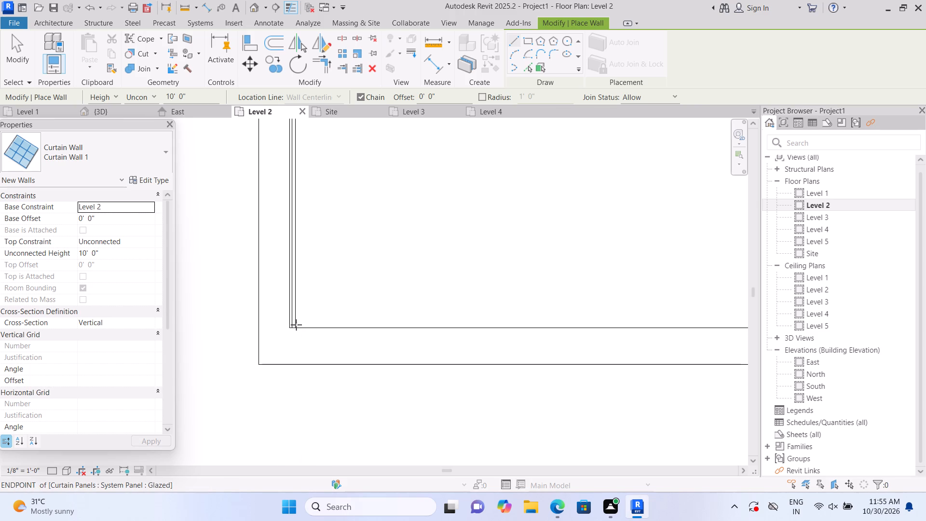
pyautogui.moveTo(513, 330); pyautogui.dragTo(256, 325, button='middle')
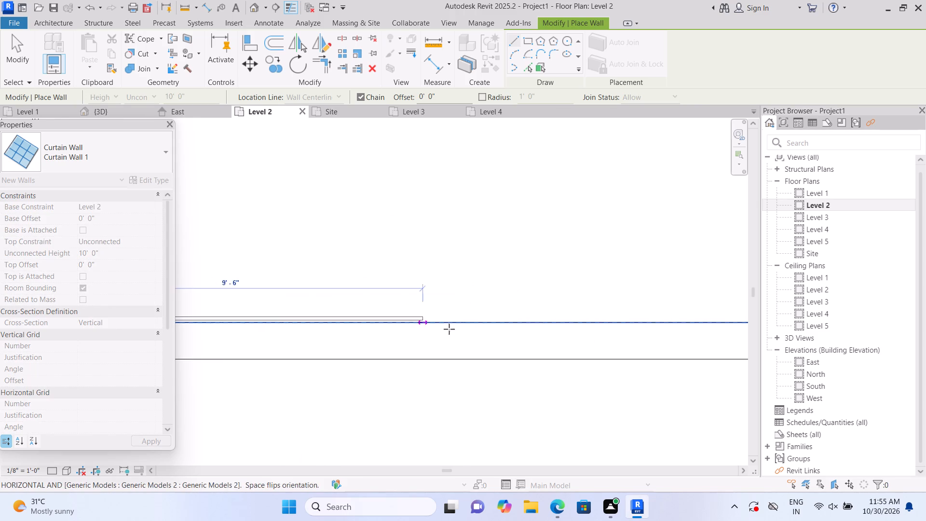
pyautogui.scroll(-8, 458, 331)
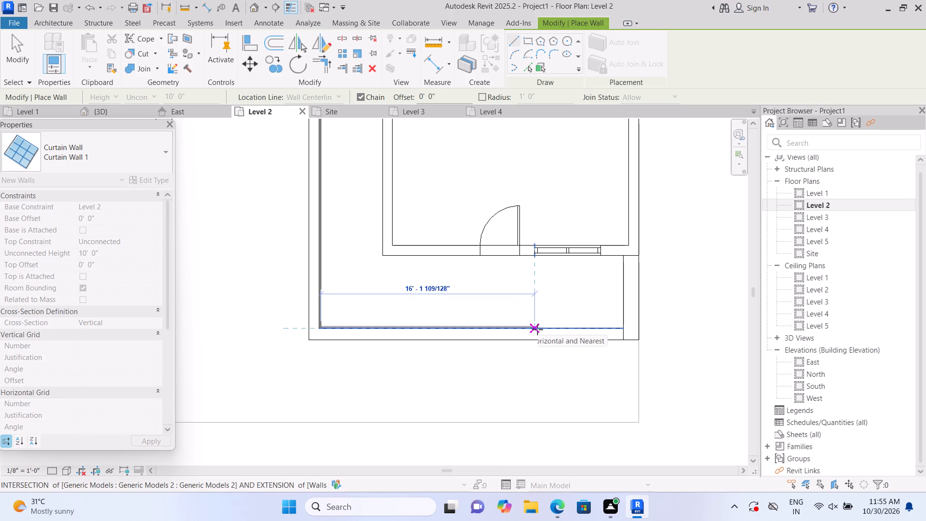
pyautogui.doubleClick(537, 329)
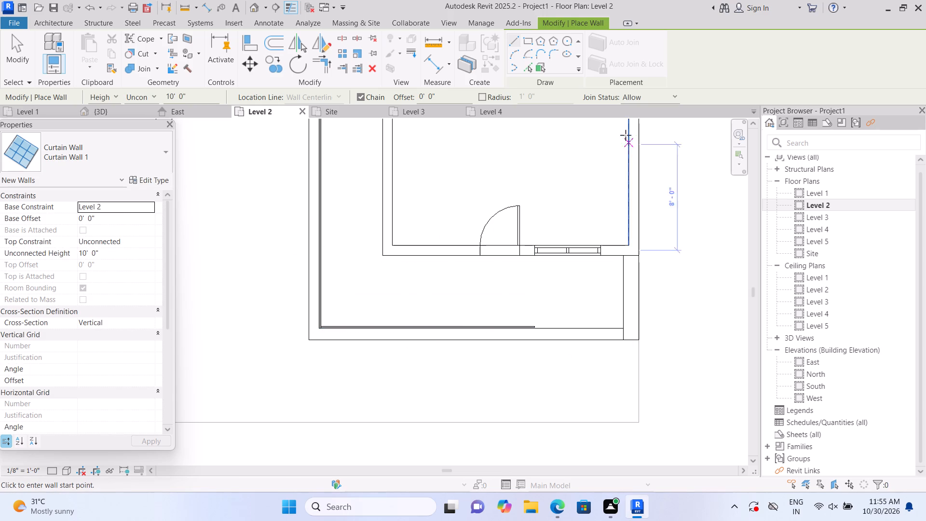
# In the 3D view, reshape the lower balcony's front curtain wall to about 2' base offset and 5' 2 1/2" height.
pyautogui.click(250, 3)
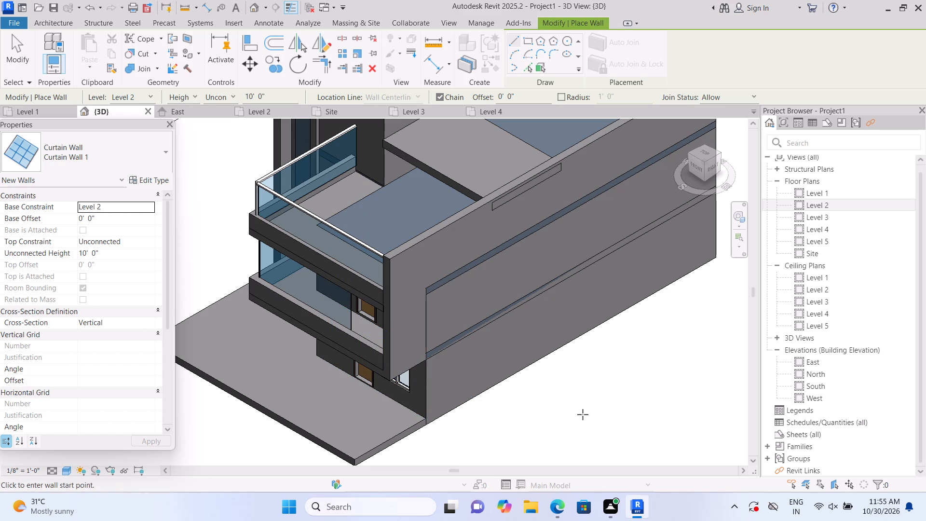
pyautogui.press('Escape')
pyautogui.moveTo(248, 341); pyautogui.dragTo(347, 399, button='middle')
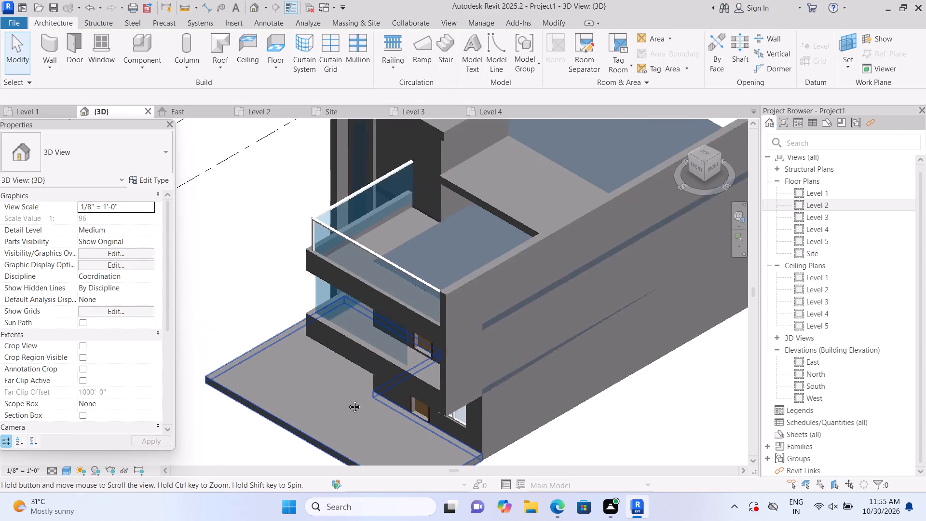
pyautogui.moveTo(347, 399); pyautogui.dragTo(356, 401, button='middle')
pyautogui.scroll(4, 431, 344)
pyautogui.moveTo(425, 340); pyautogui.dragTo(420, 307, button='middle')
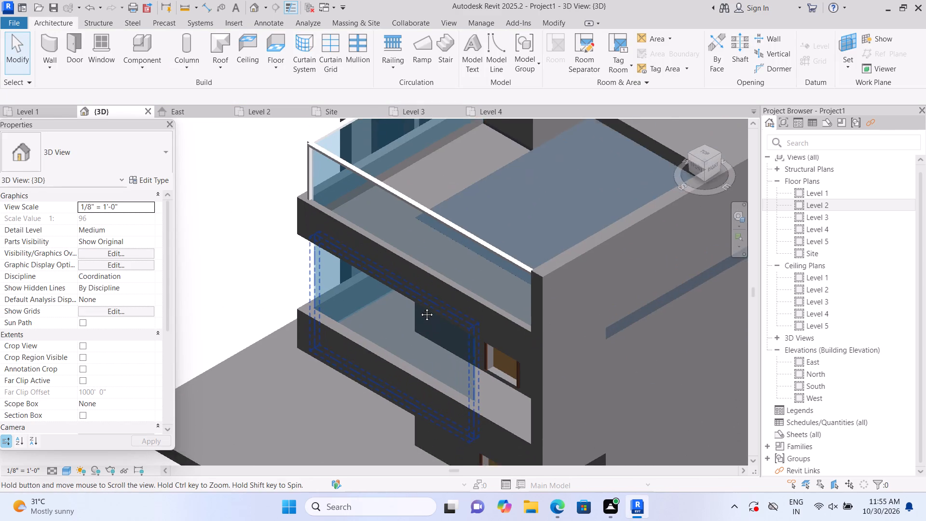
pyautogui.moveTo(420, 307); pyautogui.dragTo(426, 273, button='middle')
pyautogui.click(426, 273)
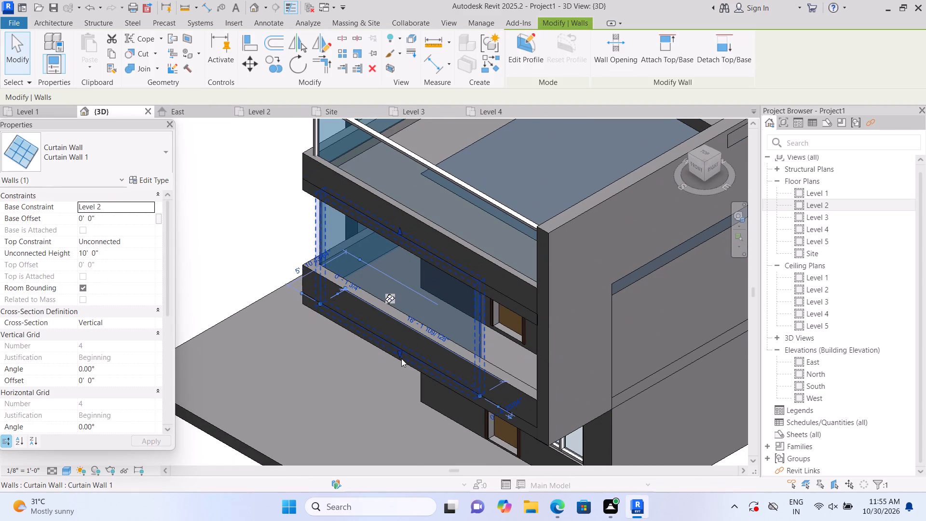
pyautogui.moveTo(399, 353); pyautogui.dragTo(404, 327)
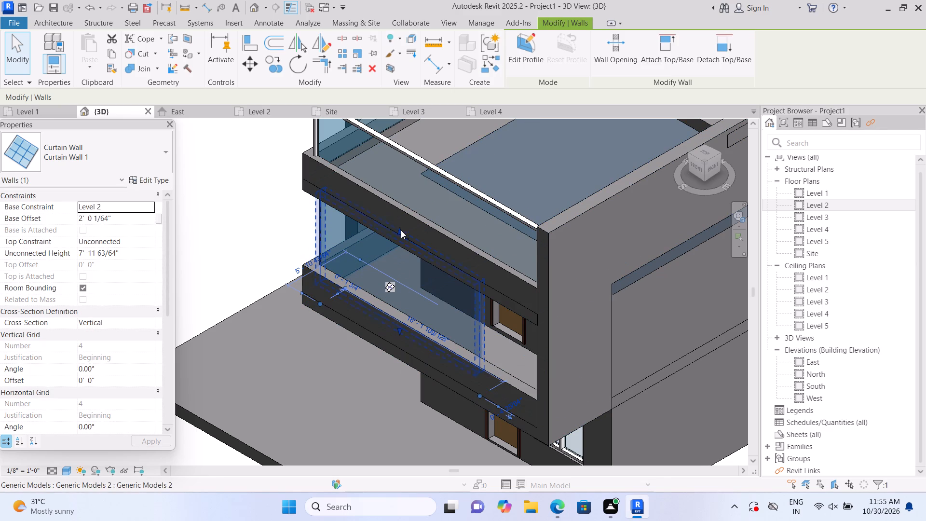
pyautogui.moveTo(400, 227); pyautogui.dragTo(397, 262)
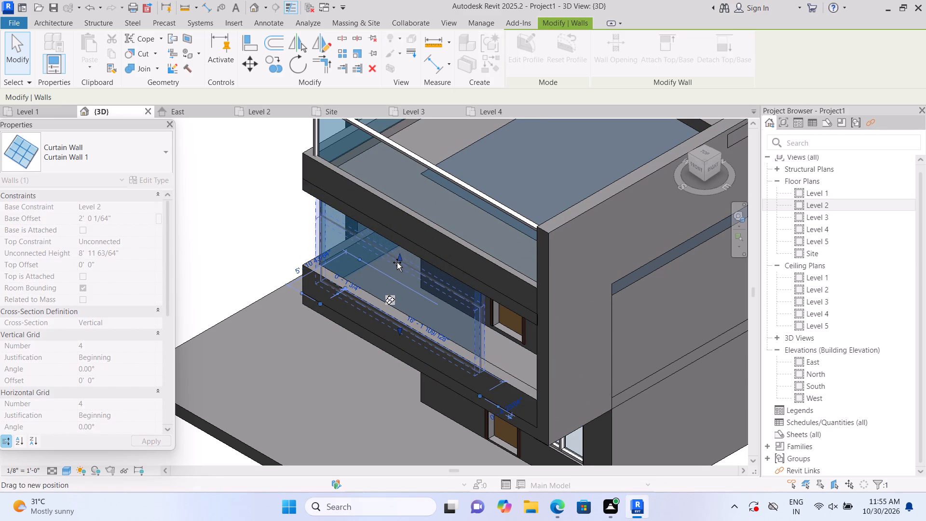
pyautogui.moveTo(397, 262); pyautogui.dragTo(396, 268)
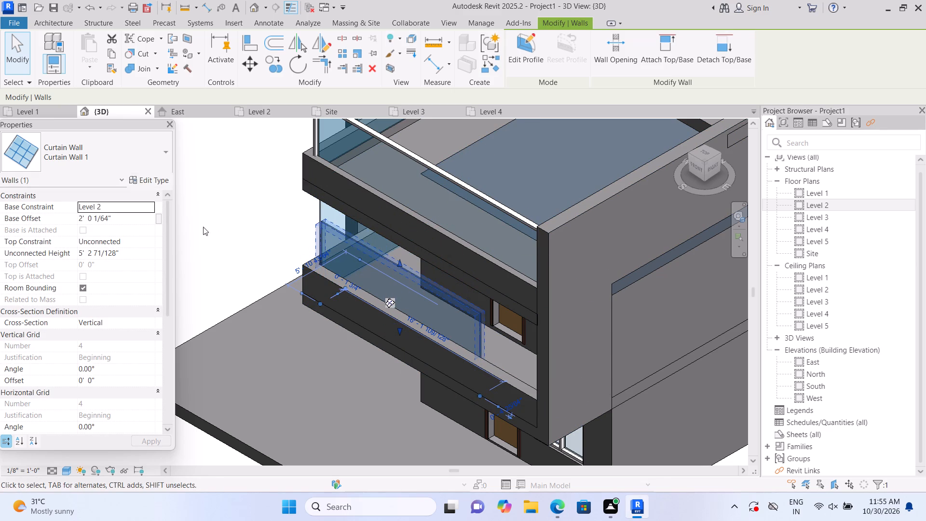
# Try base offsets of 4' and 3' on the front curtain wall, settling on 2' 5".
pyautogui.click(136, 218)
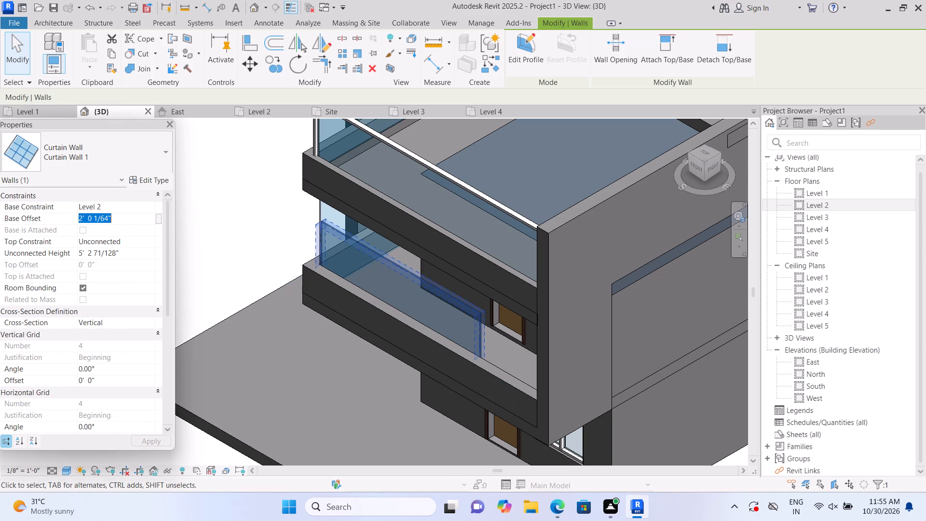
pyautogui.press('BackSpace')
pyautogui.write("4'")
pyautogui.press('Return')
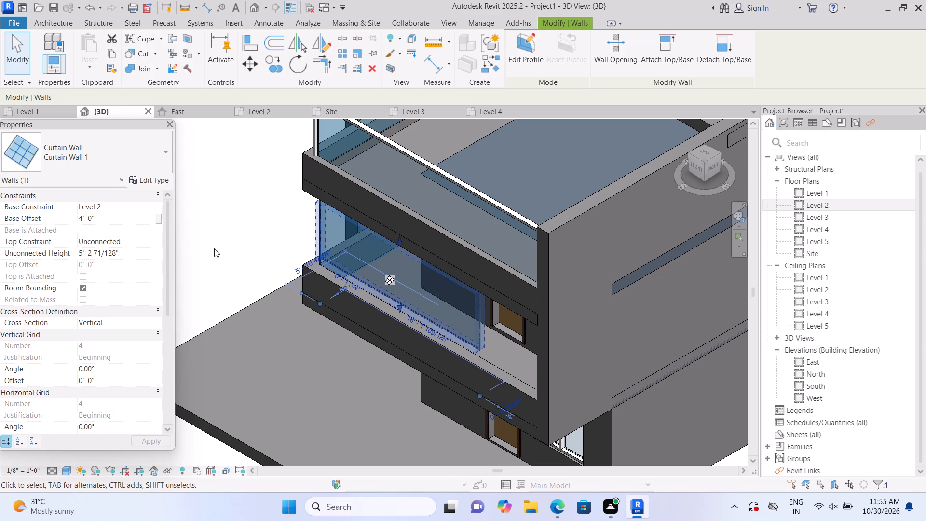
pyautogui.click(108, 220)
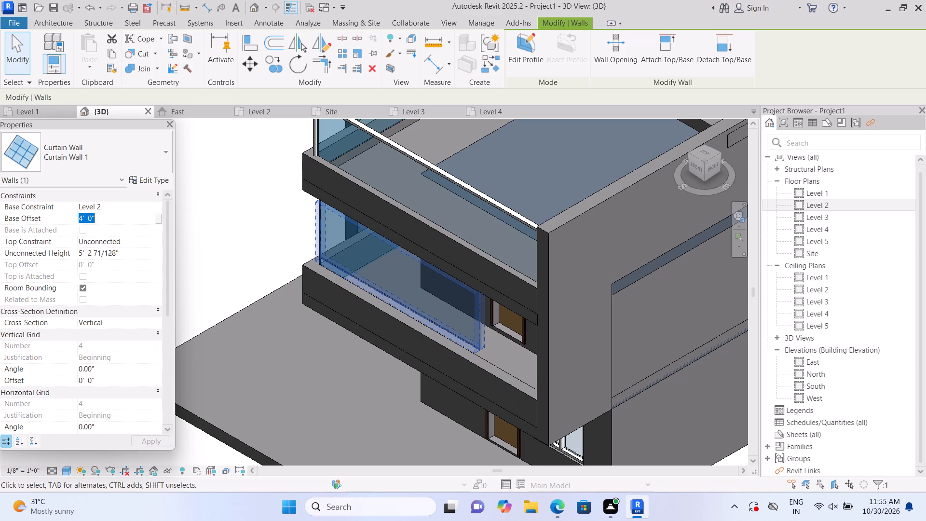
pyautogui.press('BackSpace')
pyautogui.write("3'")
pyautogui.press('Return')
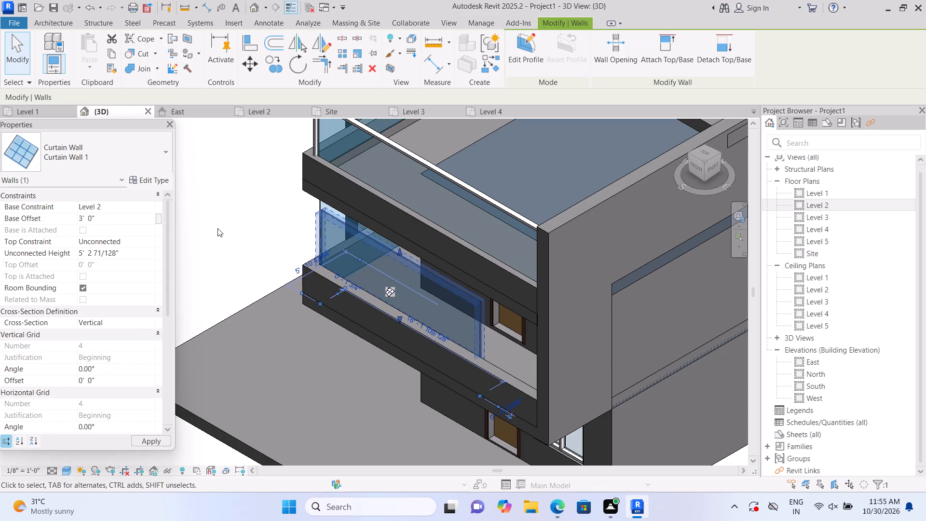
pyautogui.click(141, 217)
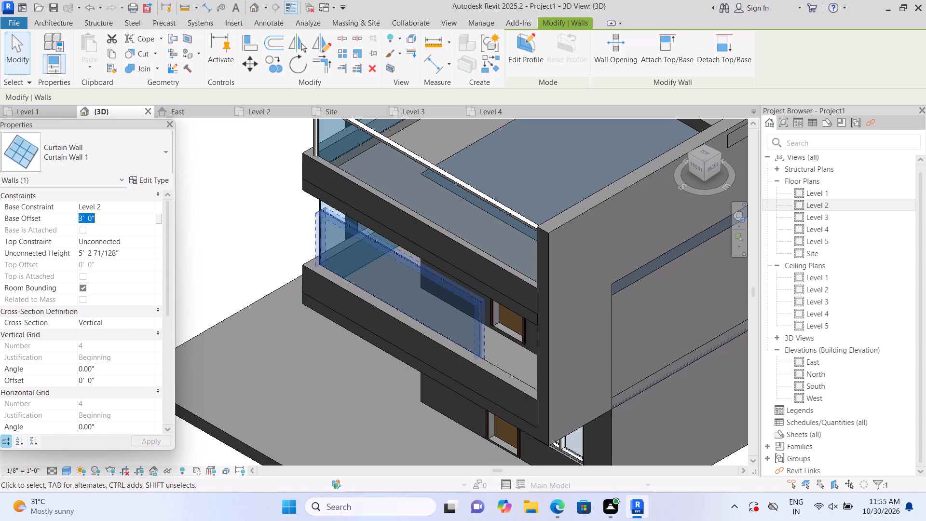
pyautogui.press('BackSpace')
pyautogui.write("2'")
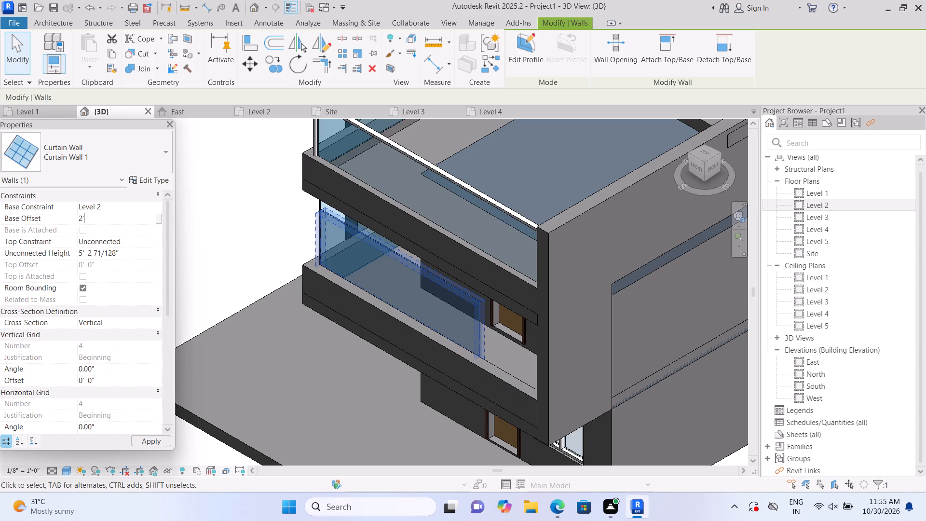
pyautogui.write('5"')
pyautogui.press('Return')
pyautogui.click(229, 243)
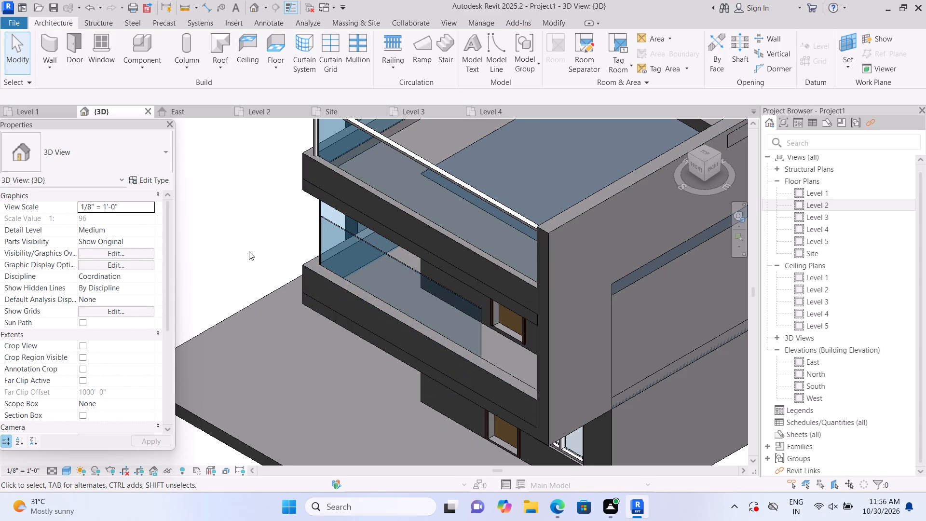
# Examine the lower balcony's front glass against the upper balcony railing and the parapet's end at the side wall.
pyautogui.keyDown('shift'); pyautogui.moveTo(251, 250); pyautogui.dragTo(270, 234, button='middle'); pyautogui.keyUp('shift')
pyautogui.keyDown('shift'); pyautogui.moveTo(270, 242); pyautogui.dragTo(268, 264, button='middle'); pyautogui.keyUp('shift')
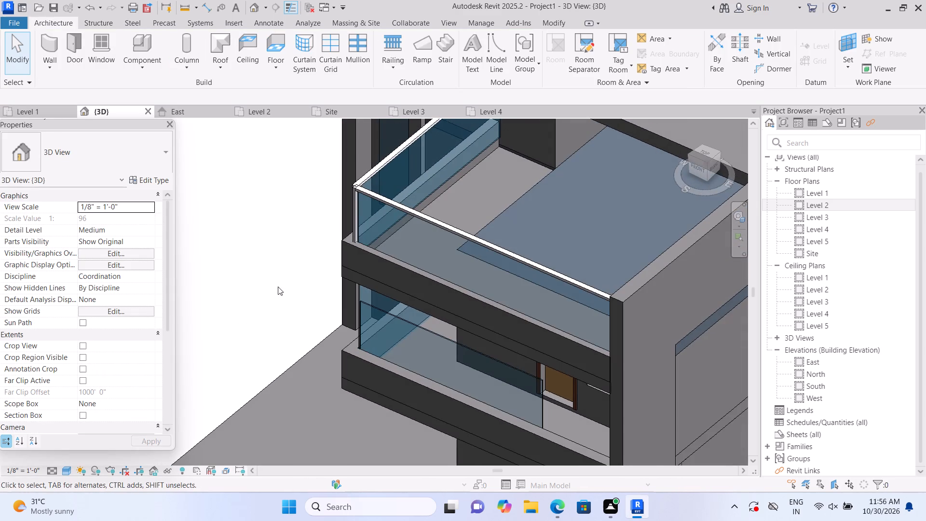
pyautogui.moveTo(280, 288); pyautogui.dragTo(260, 306, button='middle')
pyautogui.scroll(-2, 272, 275)
pyautogui.moveTo(274, 270); pyautogui.dragTo(309, 222, button='middle')
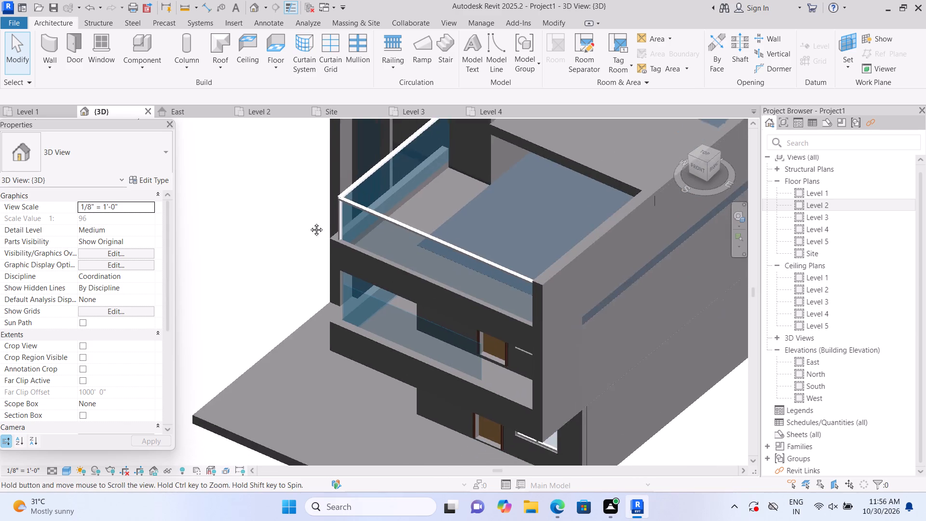
pyautogui.moveTo(309, 222); pyautogui.dragTo(321, 203, button='middle')
pyautogui.scroll(2, 422, 299)
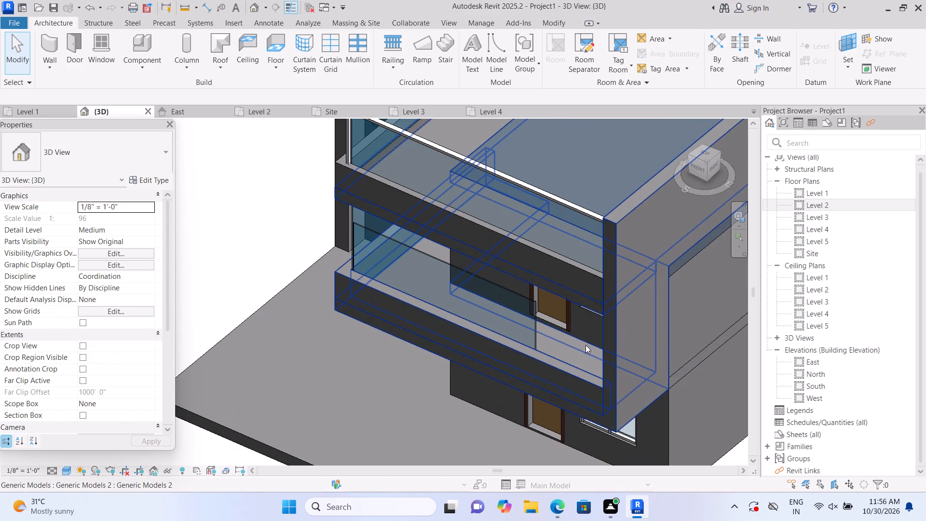
pyautogui.moveTo(584, 344); pyautogui.dragTo(526, 331, button='middle')
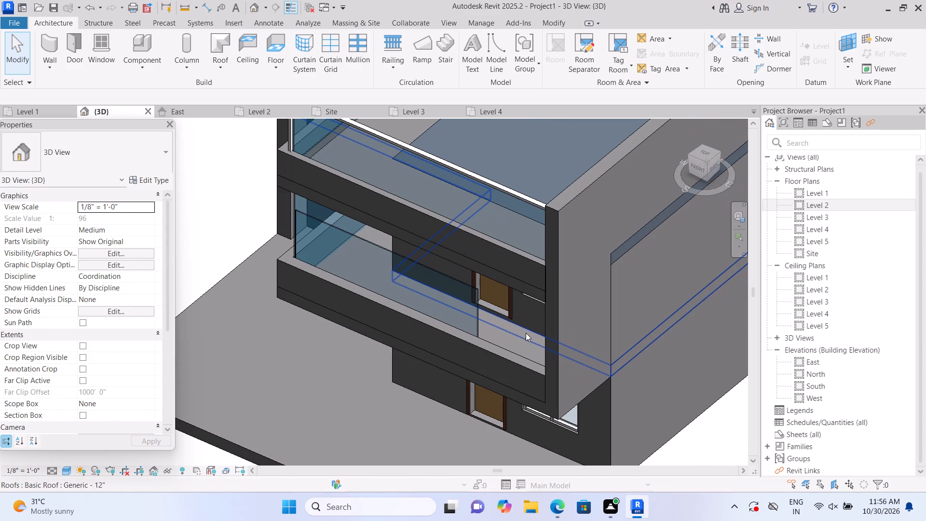
pyautogui.scroll(1, 526, 333)
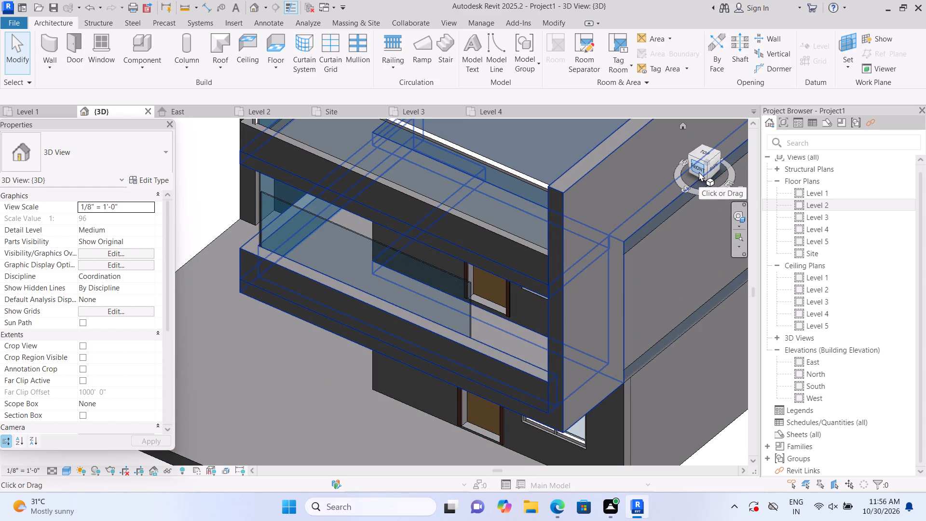
# Delete the front curtain wall from the lower balcony.
pyautogui.click(458, 283)
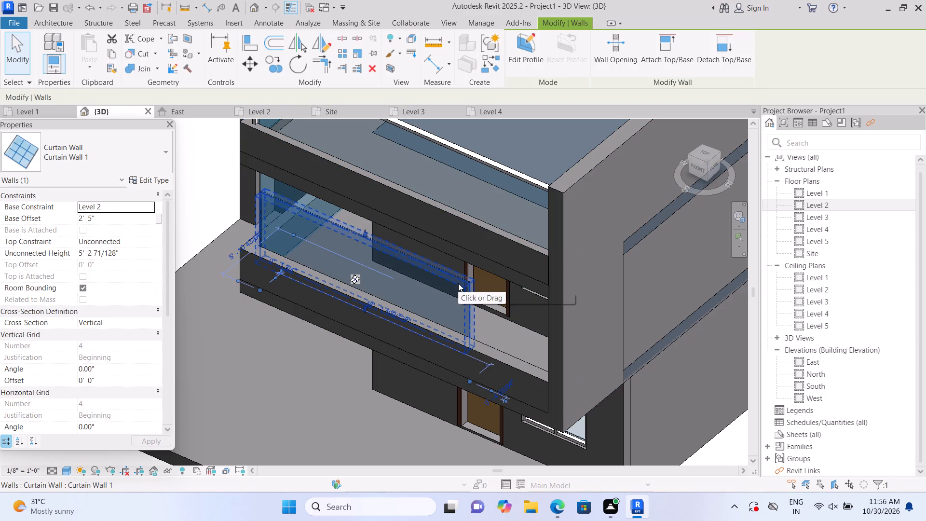
pyautogui.press('Delete')
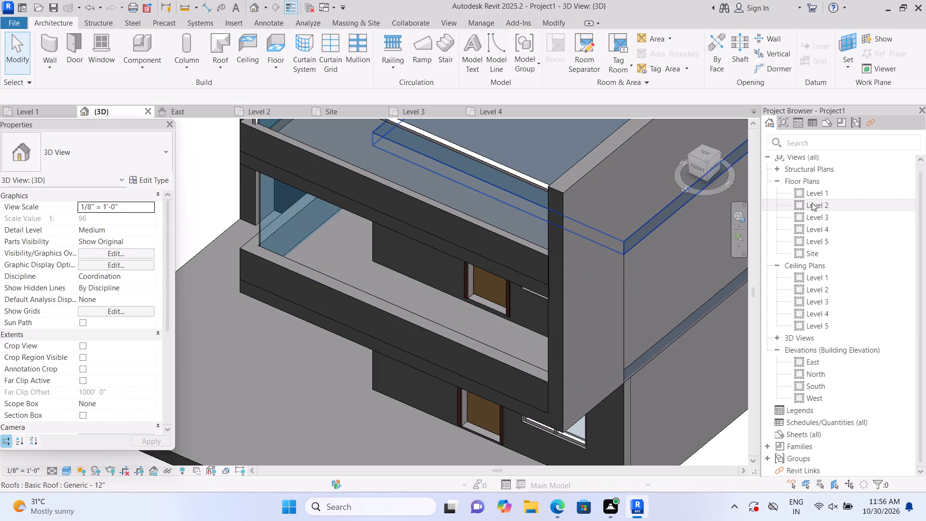
# Open the Level 2 floor plan and create an in-place model in the Generic Models category.
pyautogui.tripleClick(800, 204)
pyautogui.click(800, 204)
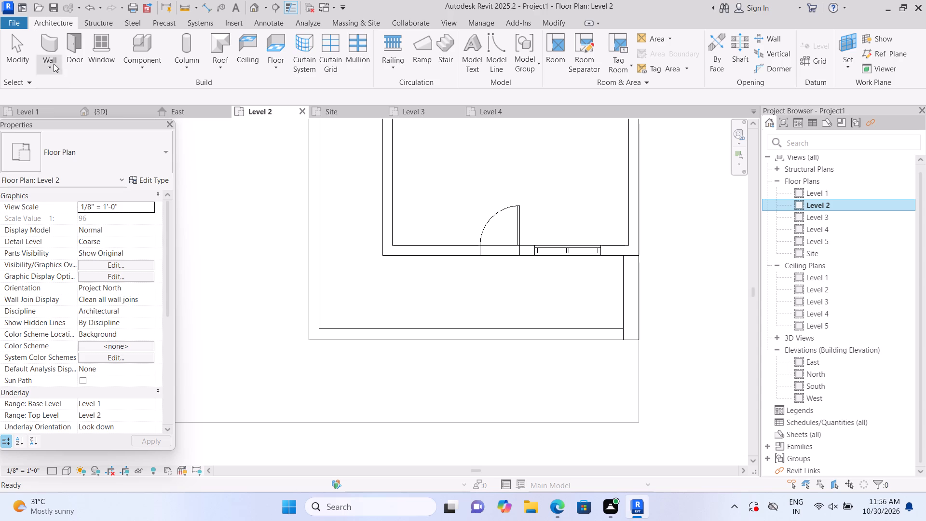
pyautogui.click(154, 70)
pyautogui.doubleClick(163, 110)
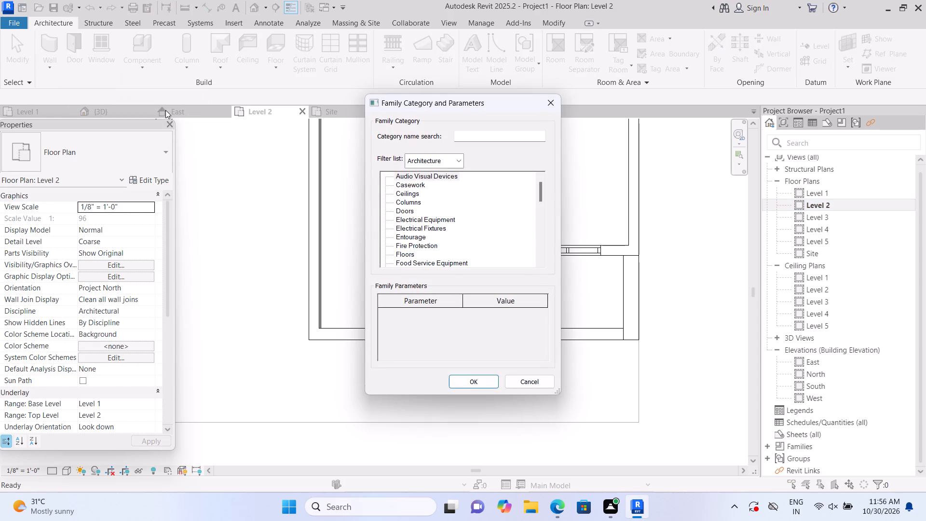
pyautogui.scroll(-5, 458, 200)
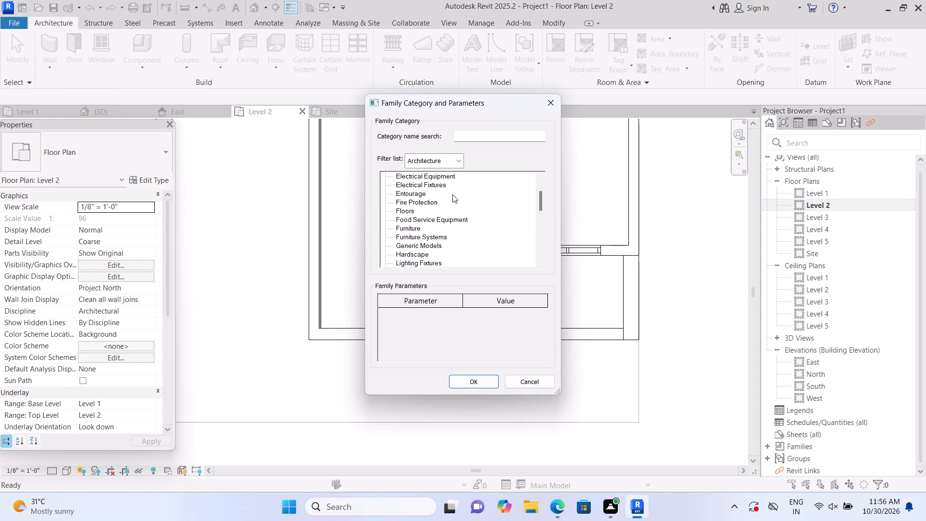
pyautogui.click(432, 245)
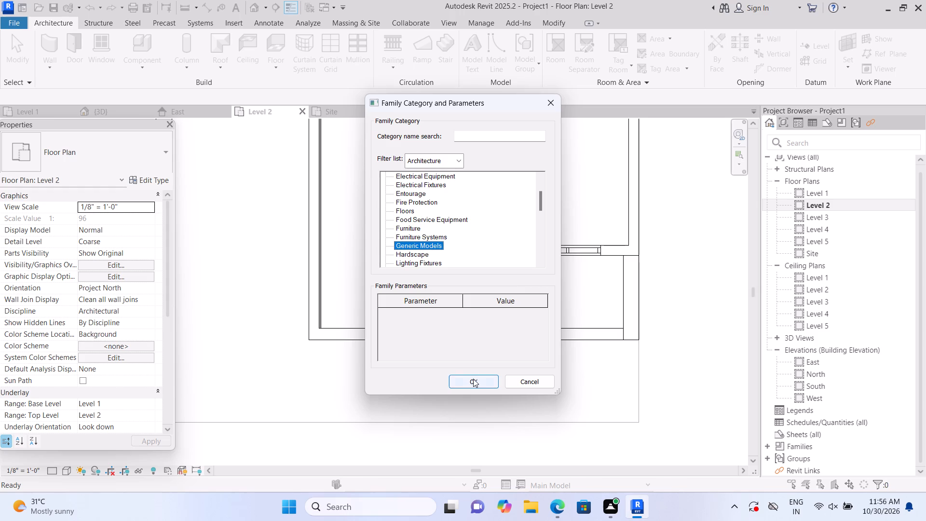
pyautogui.click(473, 379)
pyautogui.click(478, 273)
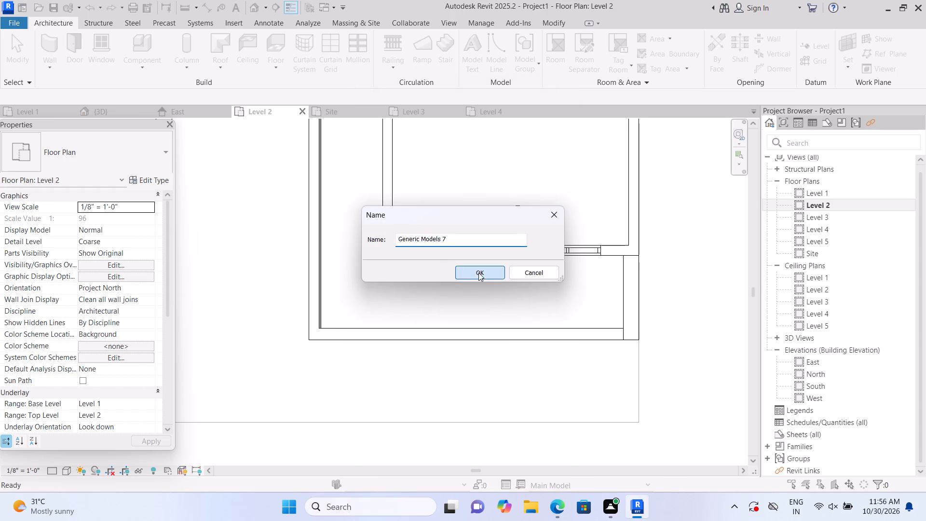
# Extrude a rectangle about 5' 4" by 10 3/4" to 1' 5" depth on the front parapet's top face, against the side wall.
pyautogui.doubleClick(110, 41)
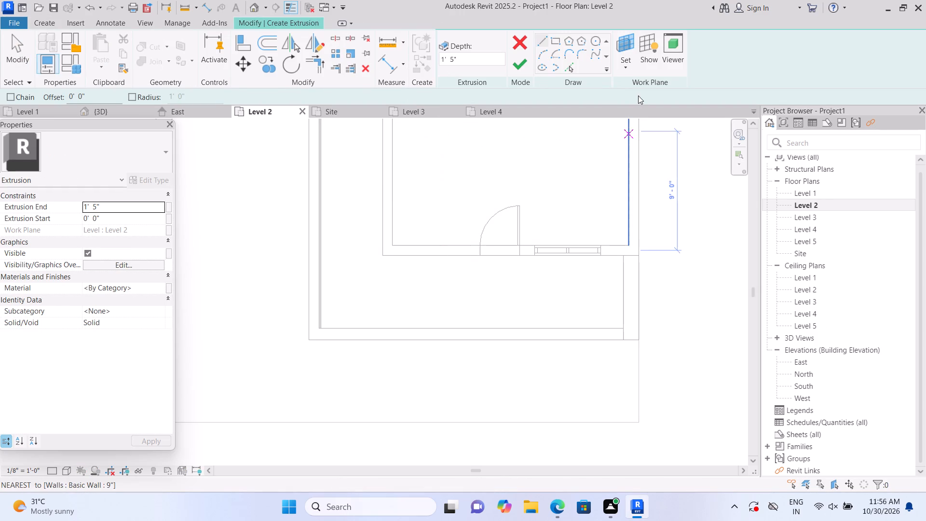
pyautogui.click(627, 66)
pyautogui.click(642, 119)
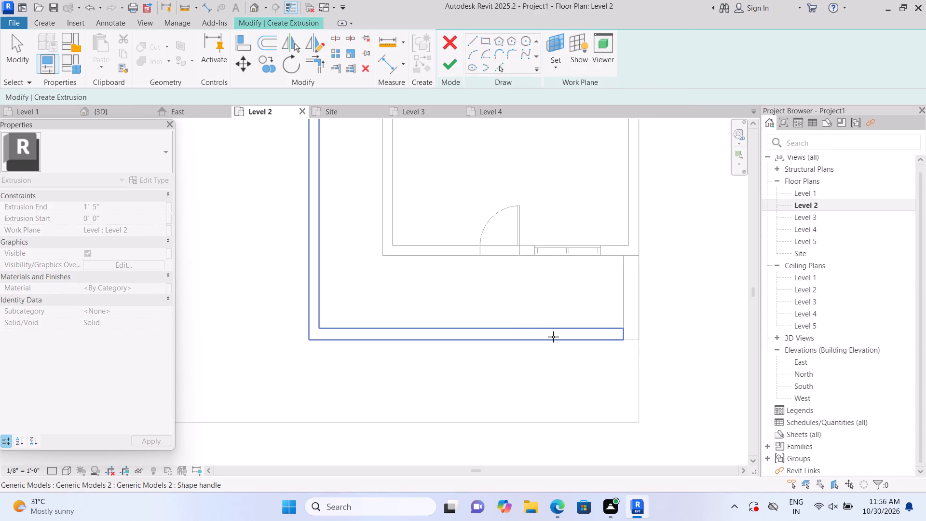
pyautogui.click(610, 334)
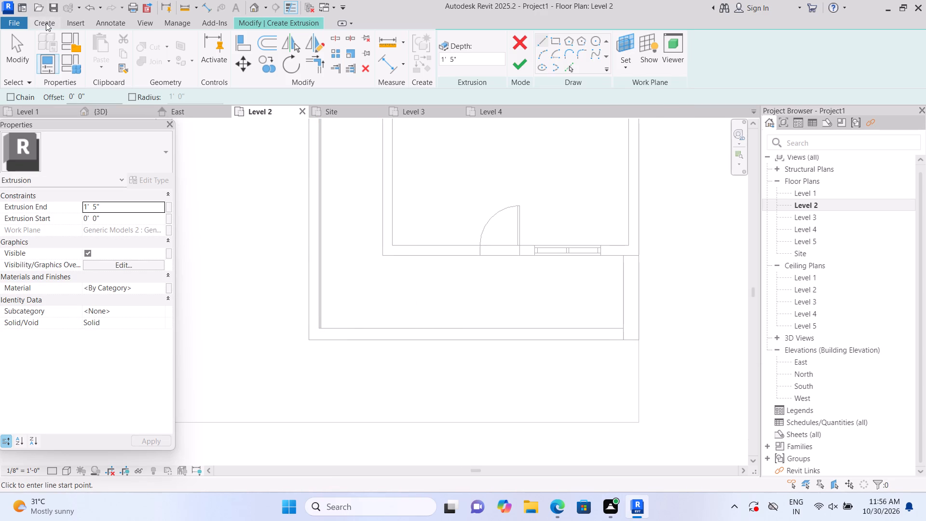
pyautogui.click(557, 41)
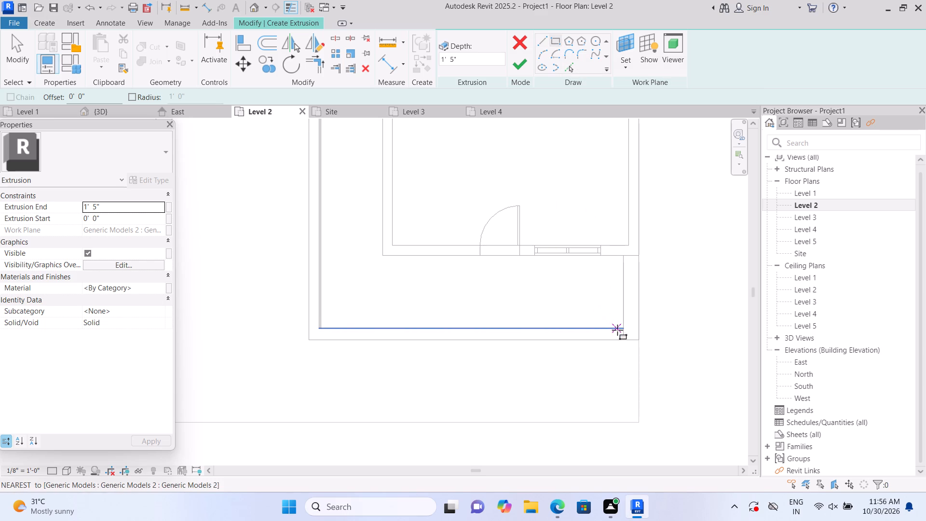
pyautogui.click(621, 328)
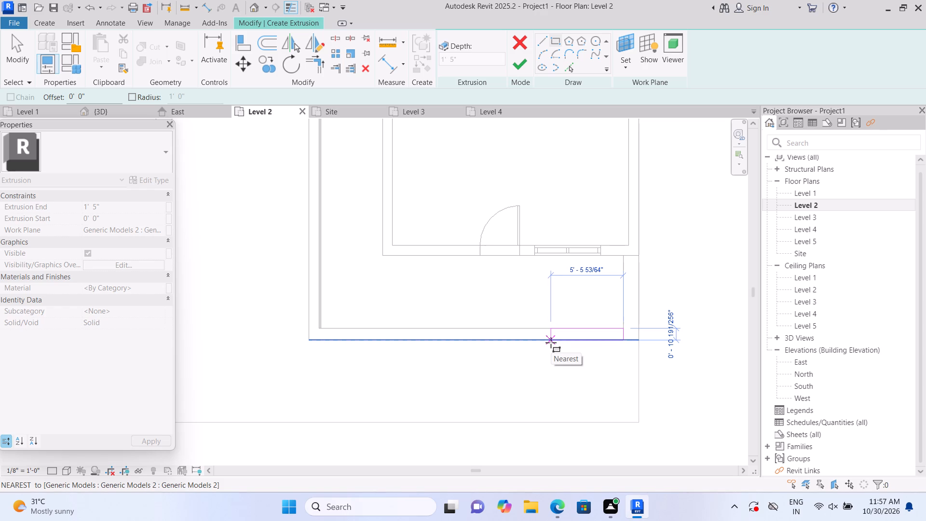
pyautogui.click(553, 342)
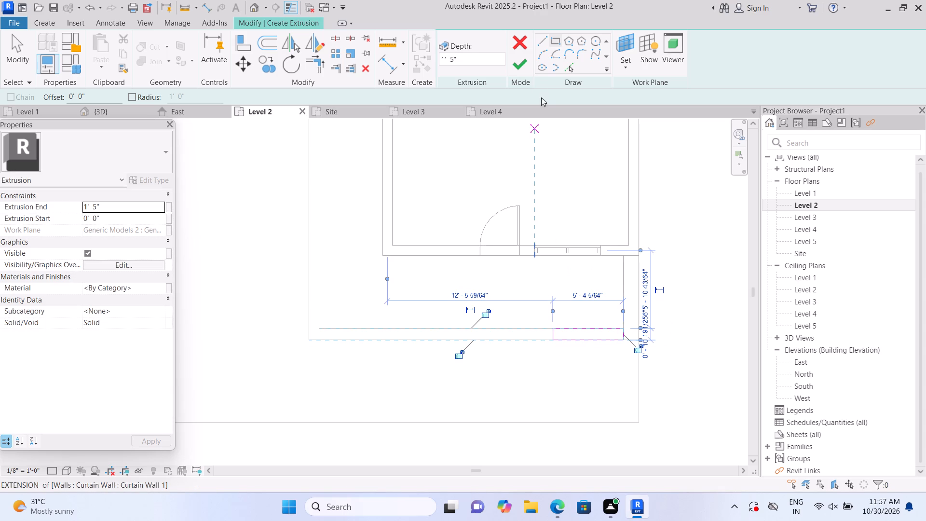
pyautogui.click(517, 68)
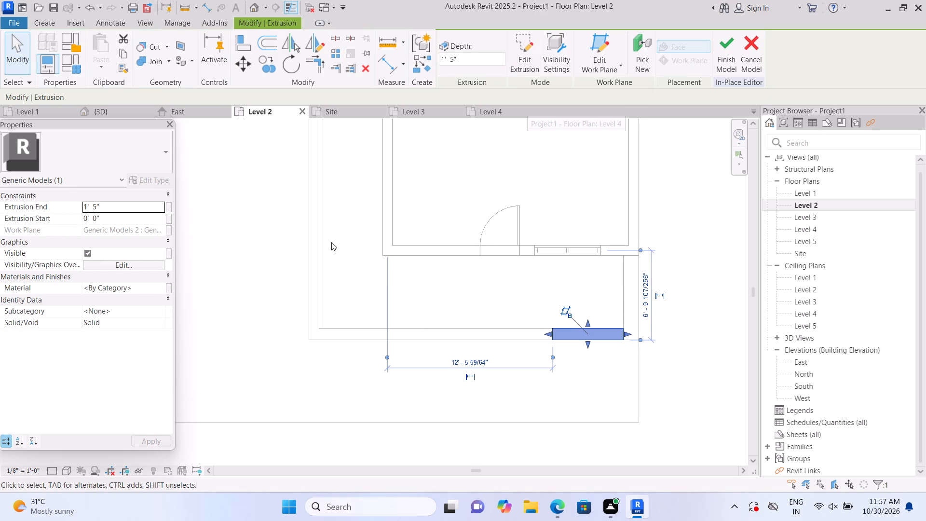
pyautogui.press('Escape')
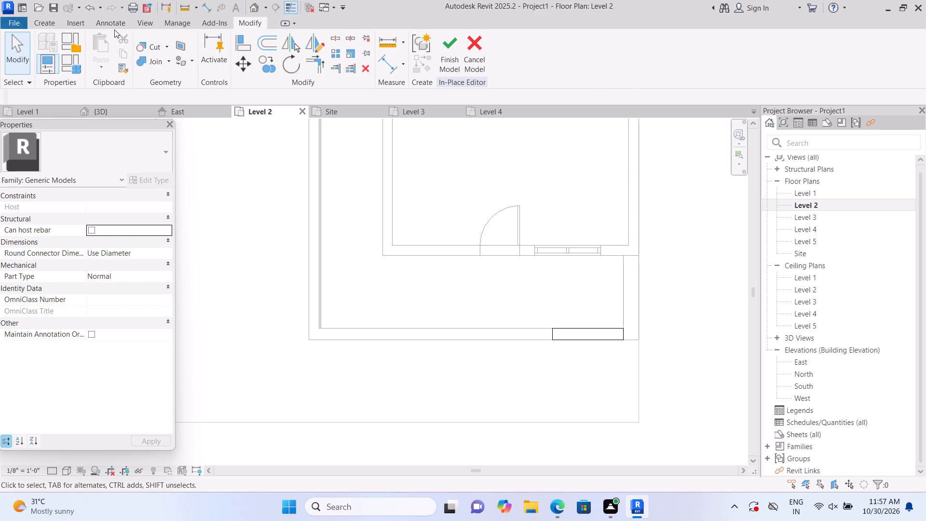
# Finish the in-place model of the raised end block.
pyautogui.click(458, 57)
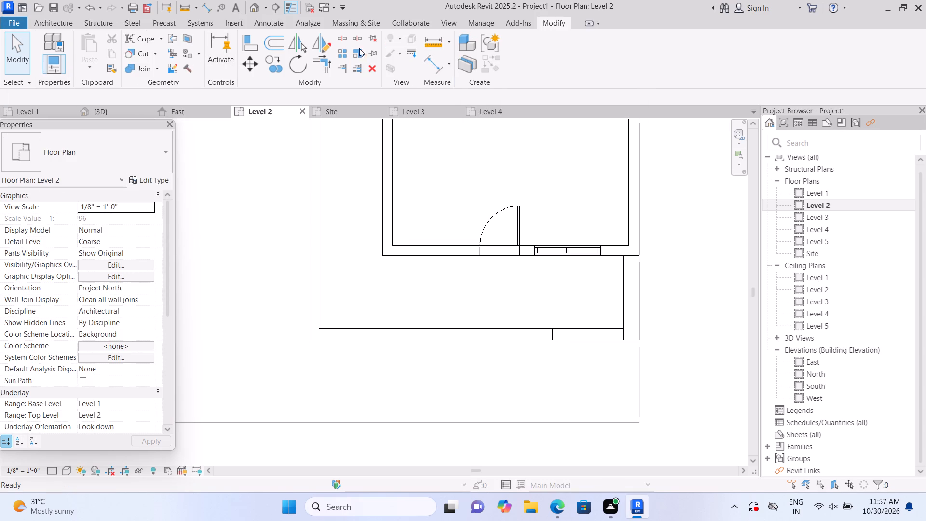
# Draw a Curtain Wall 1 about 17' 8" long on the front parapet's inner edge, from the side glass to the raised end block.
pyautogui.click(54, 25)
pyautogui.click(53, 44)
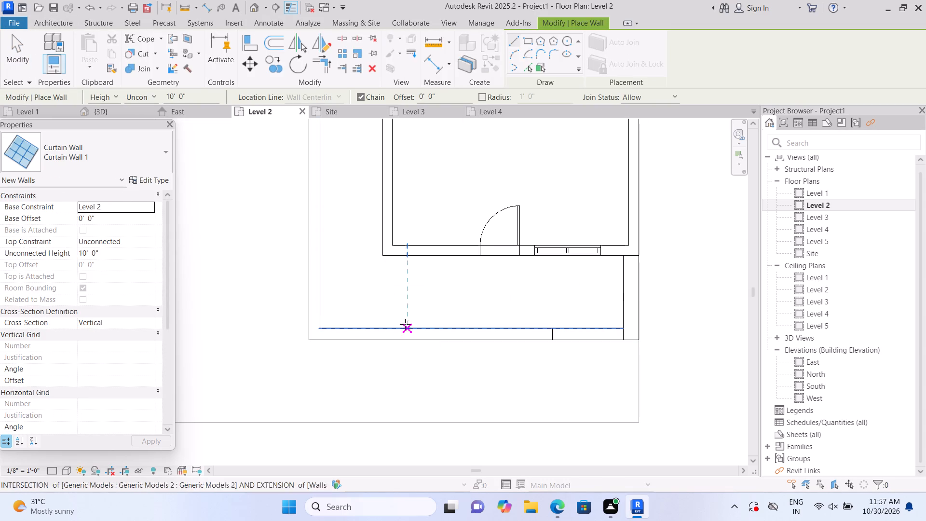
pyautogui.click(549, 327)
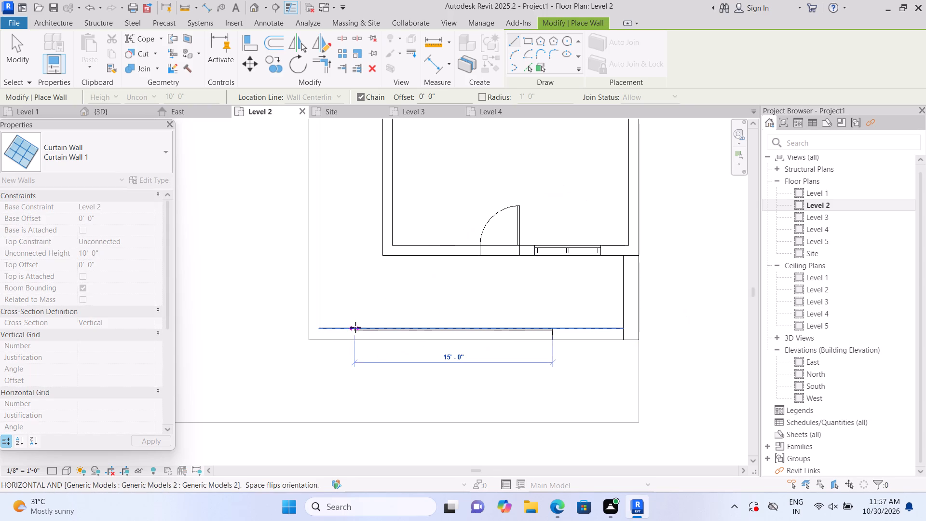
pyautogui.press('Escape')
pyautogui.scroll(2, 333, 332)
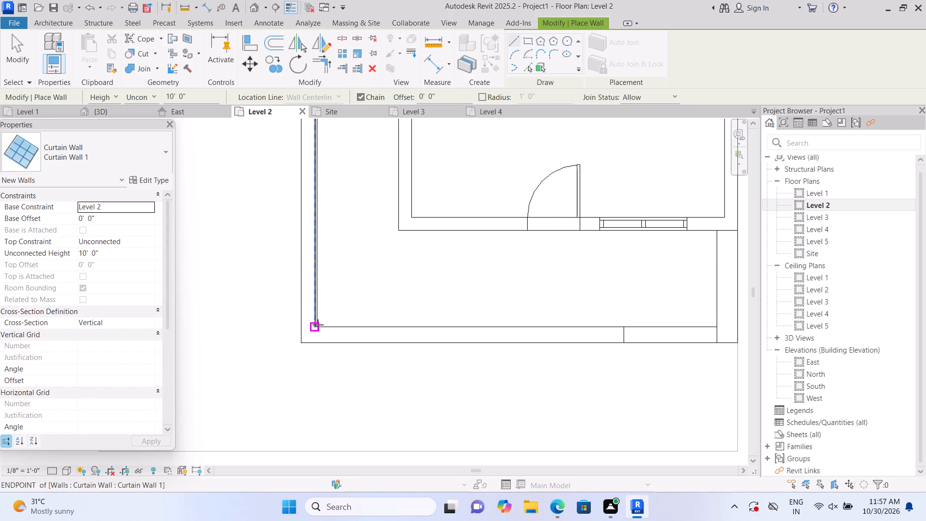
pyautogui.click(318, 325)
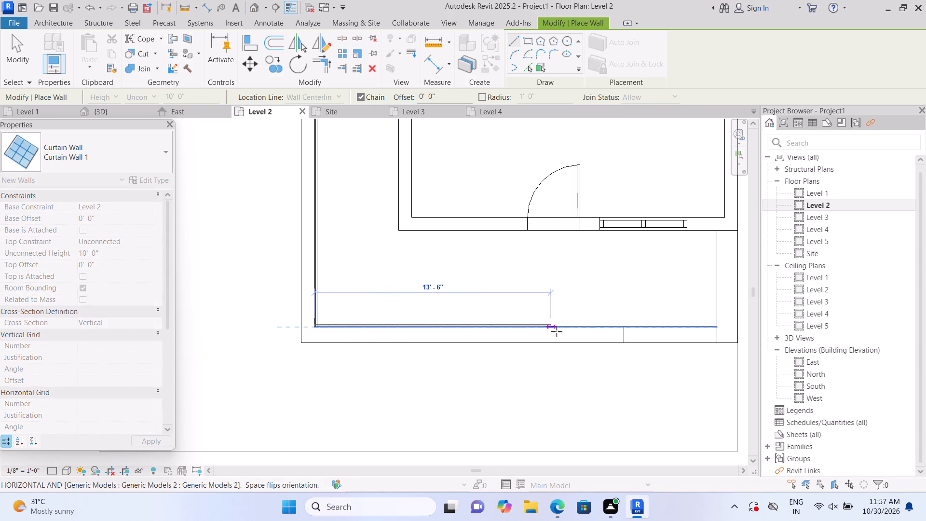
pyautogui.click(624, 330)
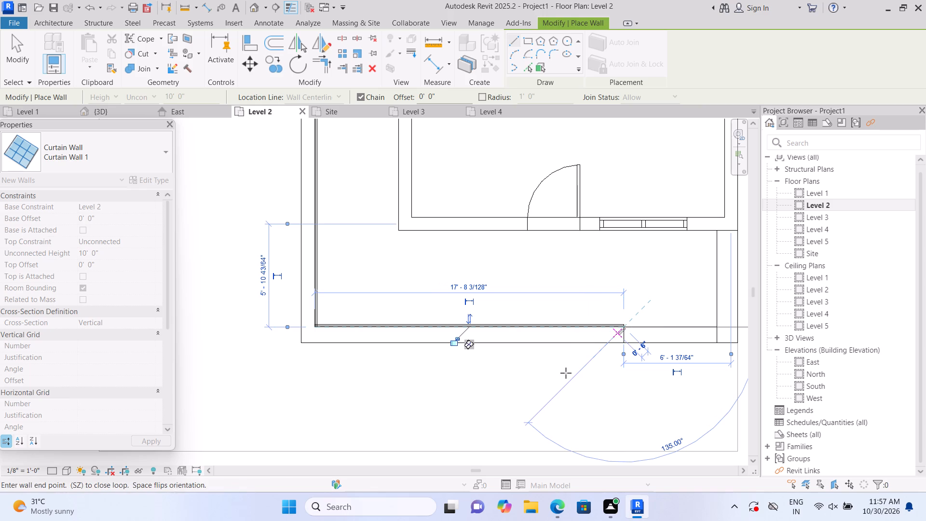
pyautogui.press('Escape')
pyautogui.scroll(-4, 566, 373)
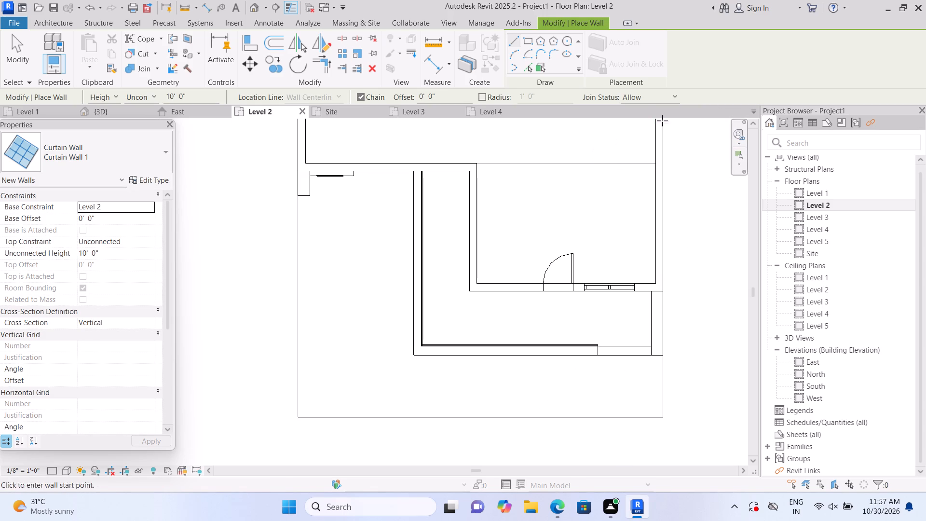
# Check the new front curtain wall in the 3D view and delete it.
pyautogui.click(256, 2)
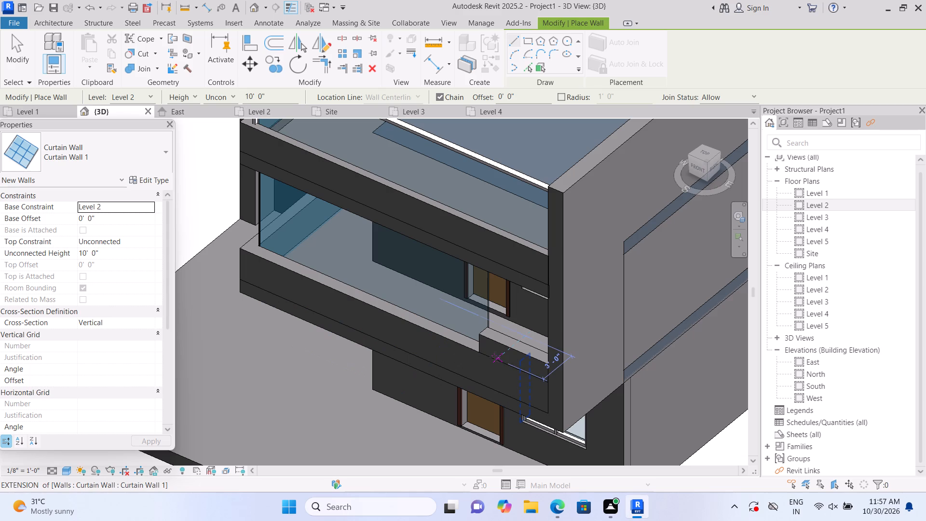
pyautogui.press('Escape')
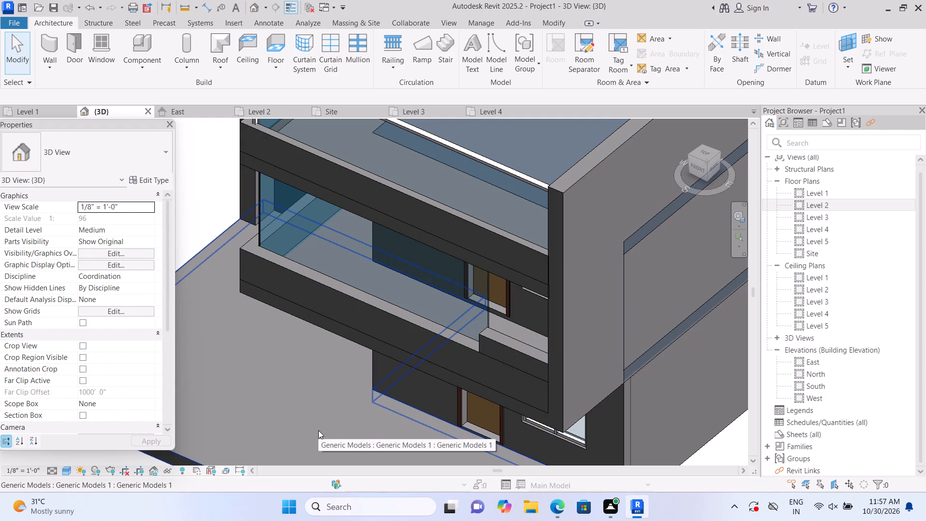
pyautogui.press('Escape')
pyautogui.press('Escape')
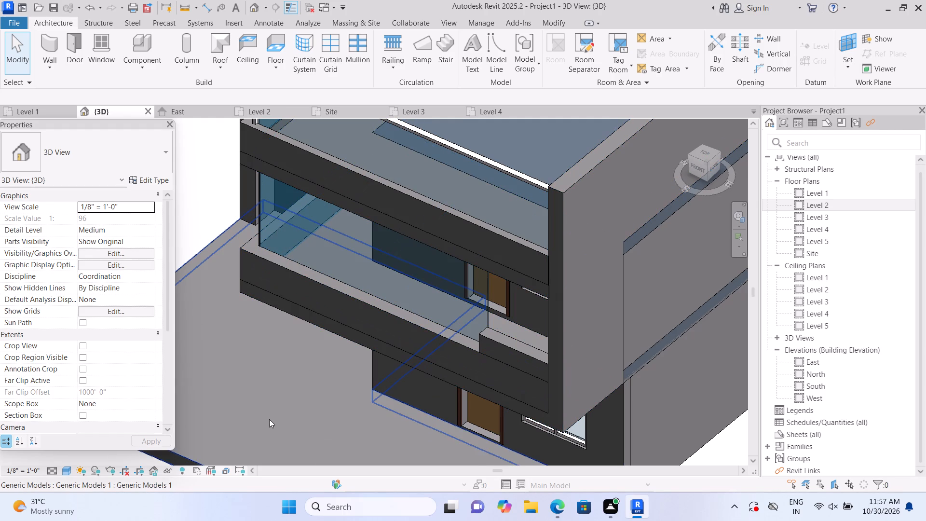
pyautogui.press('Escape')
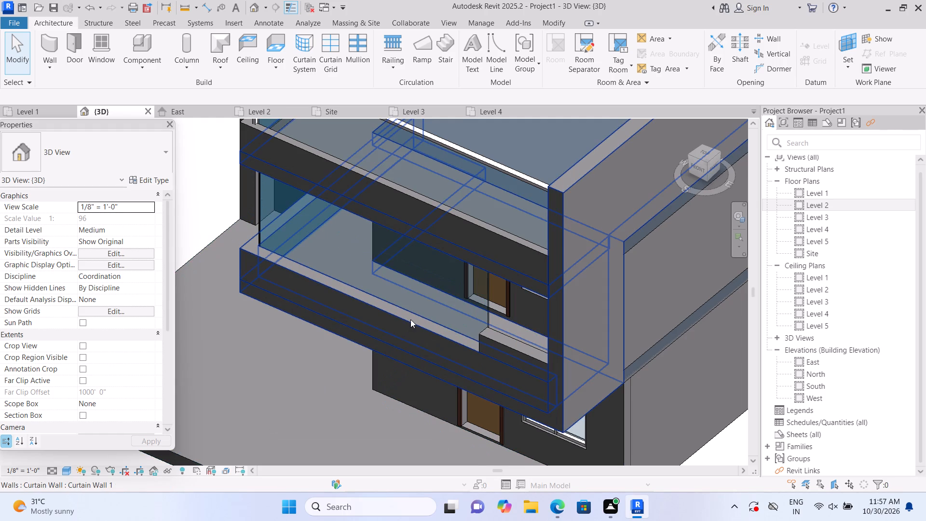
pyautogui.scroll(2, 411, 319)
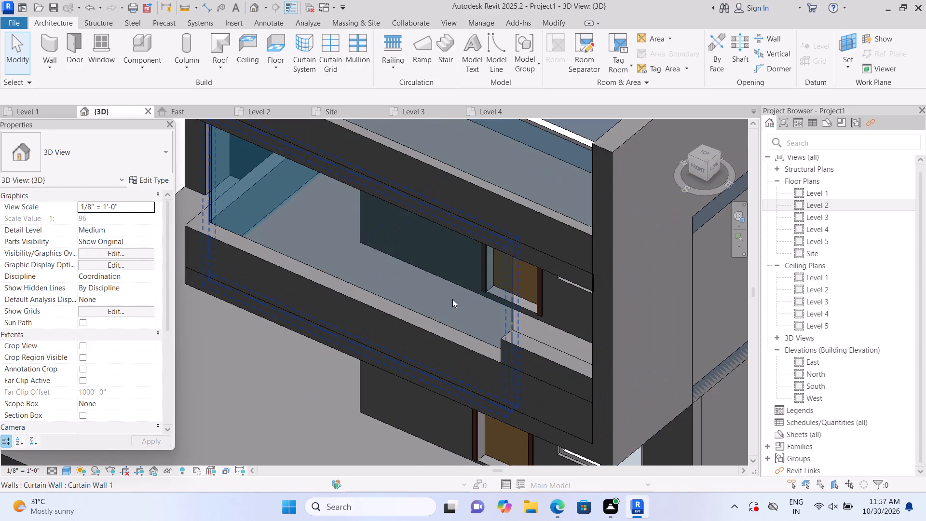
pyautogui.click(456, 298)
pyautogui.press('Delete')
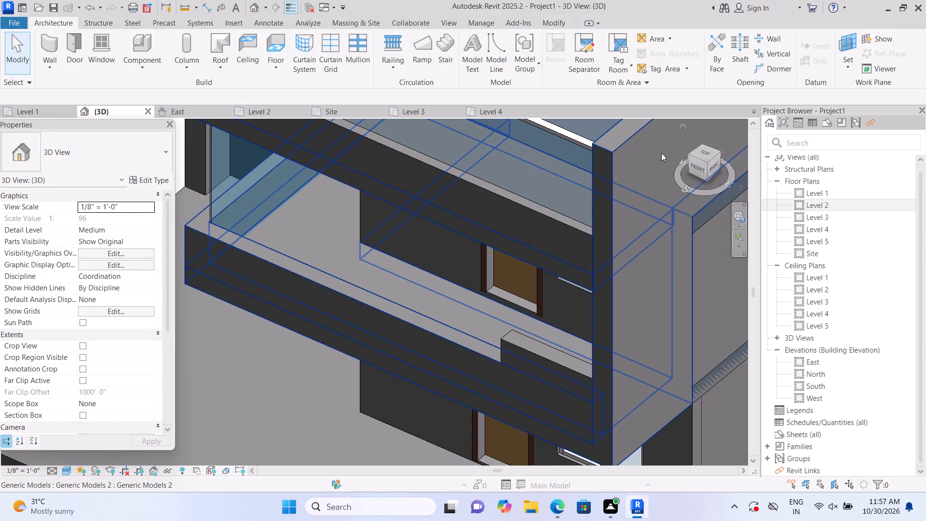
# In the Level 2 plan, draw a Curtain Wall 1 along the front parapet's centerline, from the end block's midpoint to the outer corner.
pyautogui.doubleClick(800, 204)
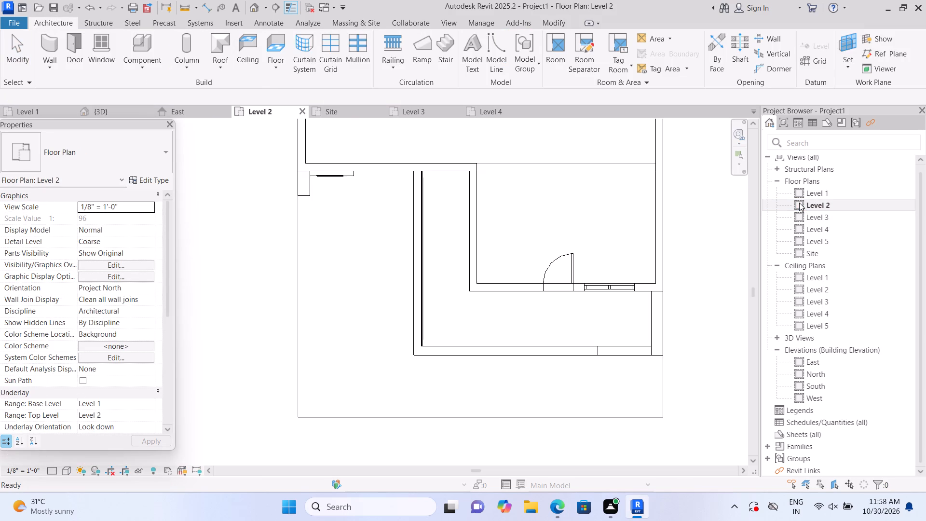
pyautogui.click(49, 44)
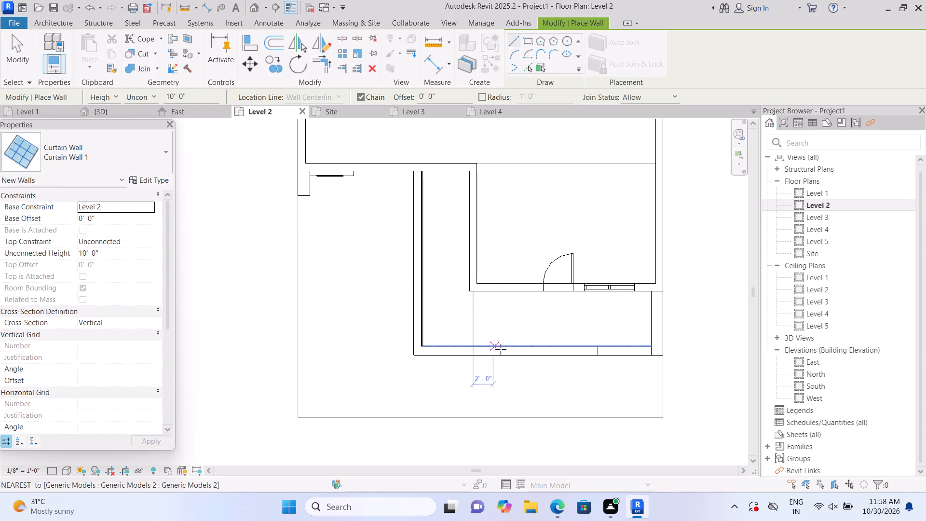
pyautogui.scroll(4, 605, 366)
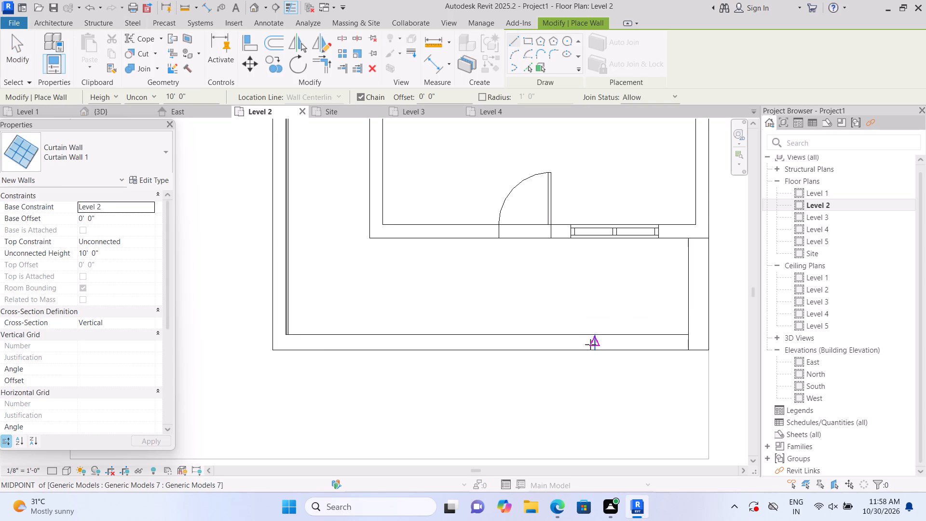
pyautogui.click(590, 344)
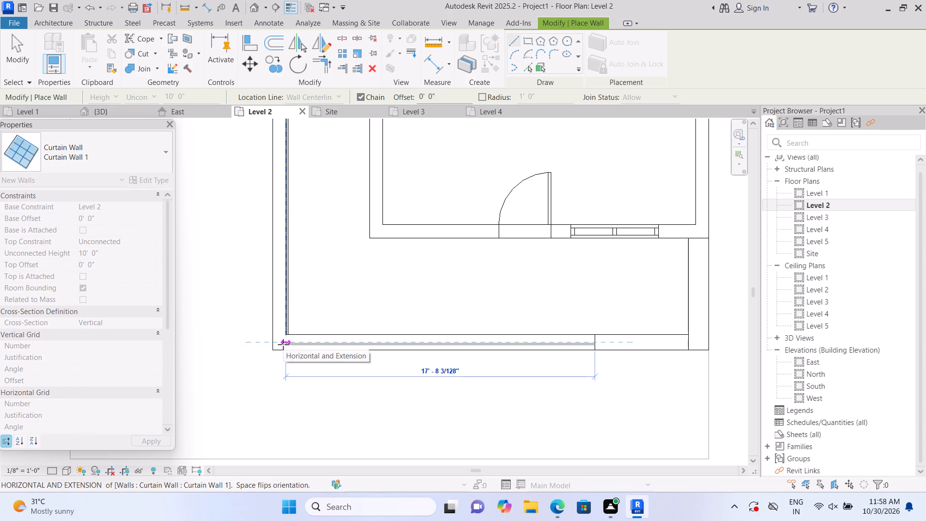
pyautogui.click(279, 343)
pyautogui.press('Escape')
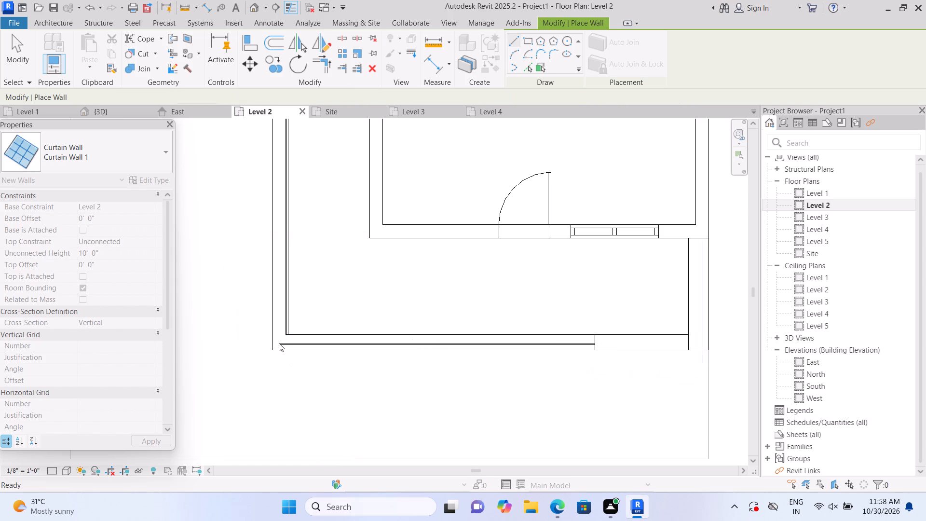
pyautogui.press('Escape')
# Delete the existing curtain wall along the balcony's side parapet.
pyautogui.click(286, 288)
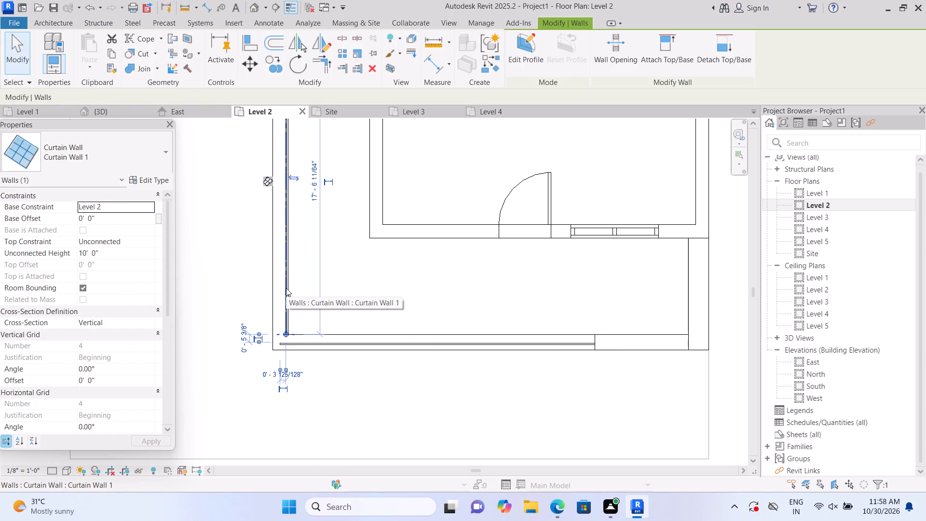
pyautogui.press('Delete')
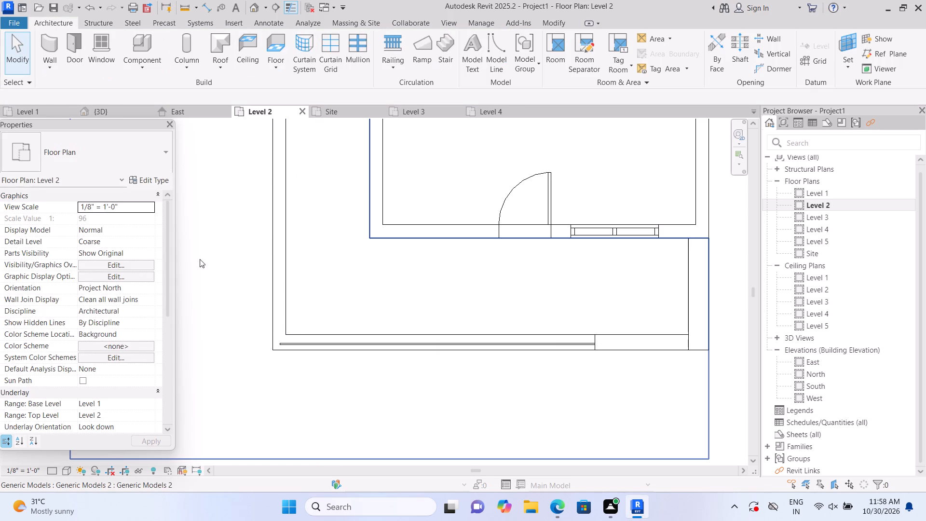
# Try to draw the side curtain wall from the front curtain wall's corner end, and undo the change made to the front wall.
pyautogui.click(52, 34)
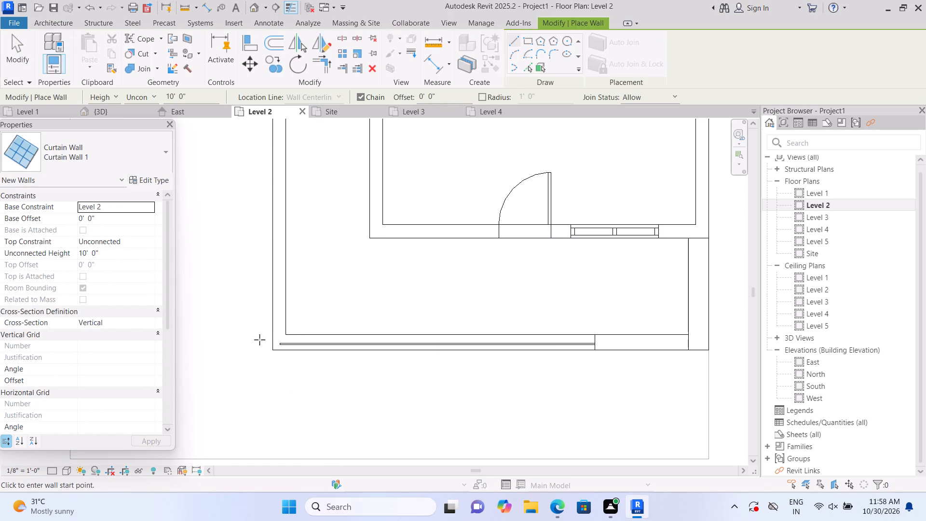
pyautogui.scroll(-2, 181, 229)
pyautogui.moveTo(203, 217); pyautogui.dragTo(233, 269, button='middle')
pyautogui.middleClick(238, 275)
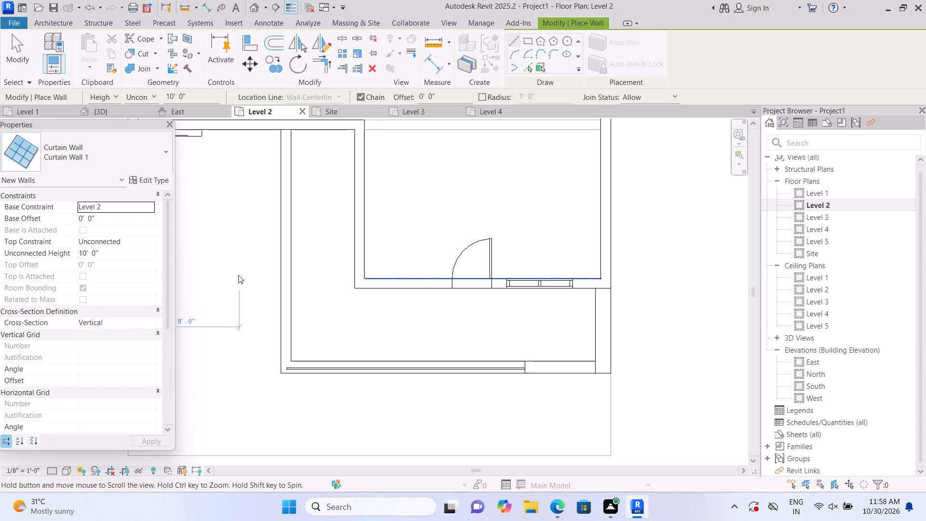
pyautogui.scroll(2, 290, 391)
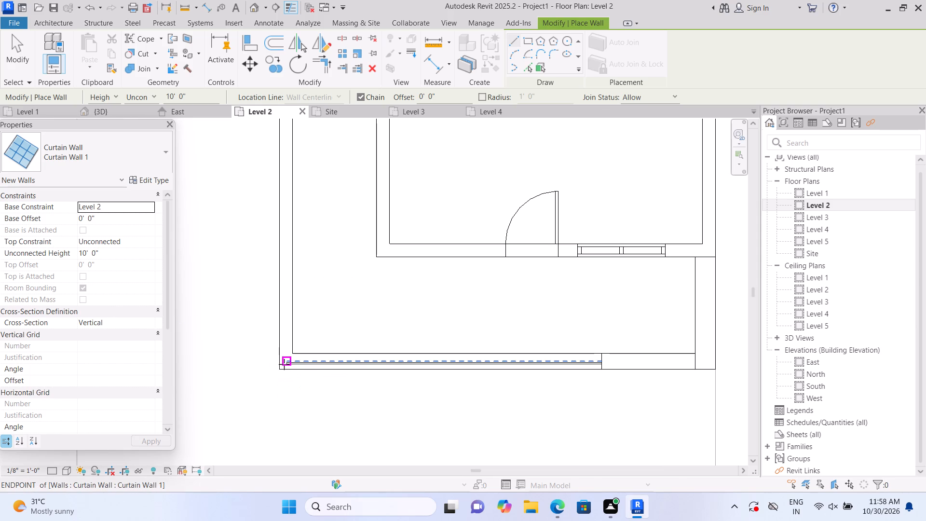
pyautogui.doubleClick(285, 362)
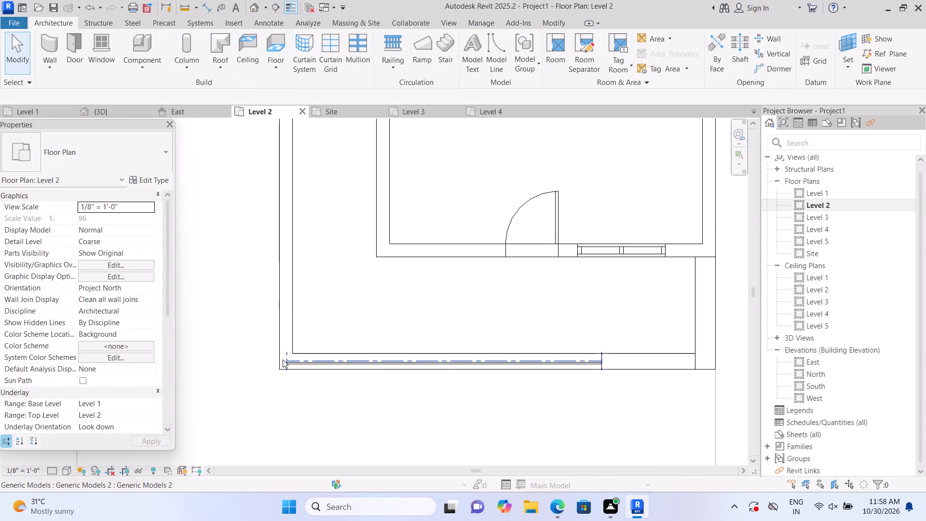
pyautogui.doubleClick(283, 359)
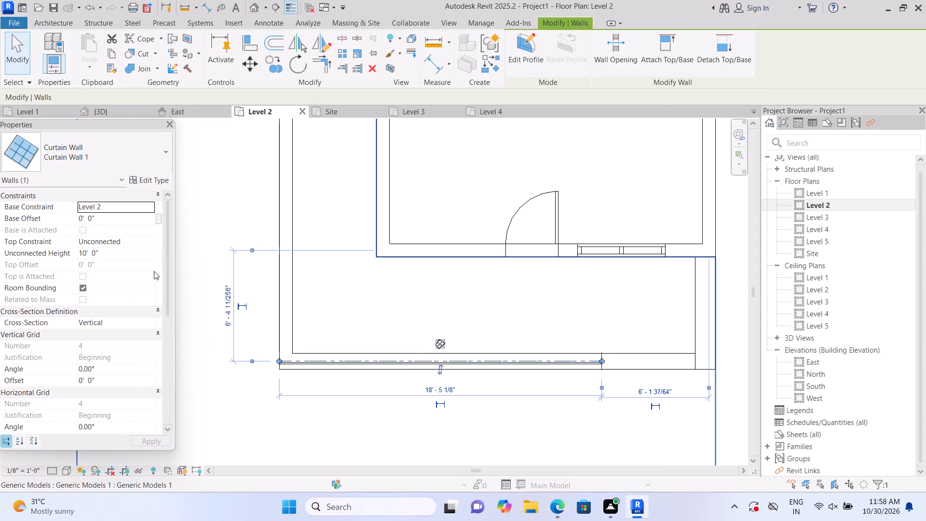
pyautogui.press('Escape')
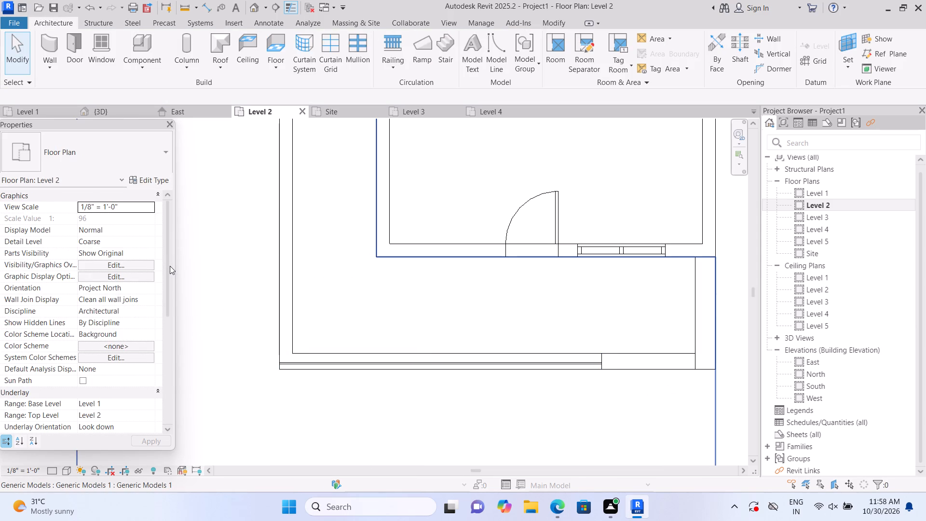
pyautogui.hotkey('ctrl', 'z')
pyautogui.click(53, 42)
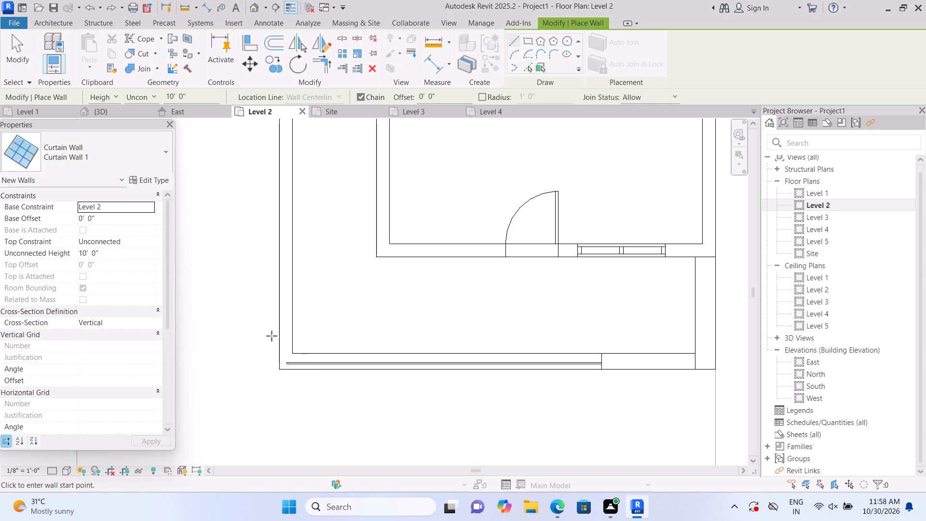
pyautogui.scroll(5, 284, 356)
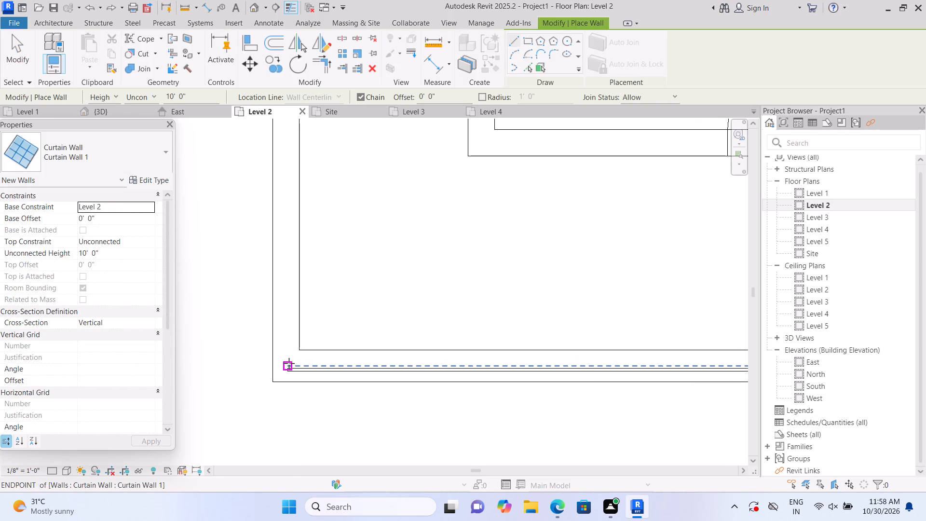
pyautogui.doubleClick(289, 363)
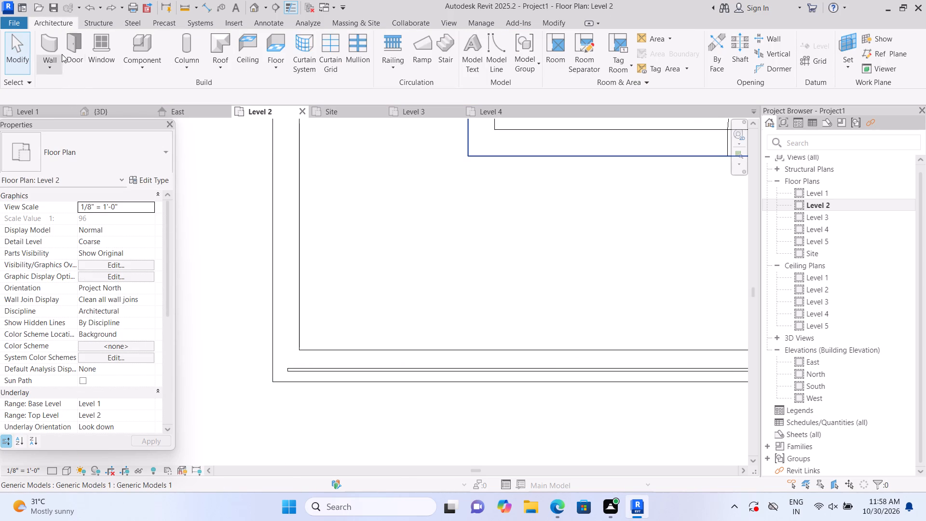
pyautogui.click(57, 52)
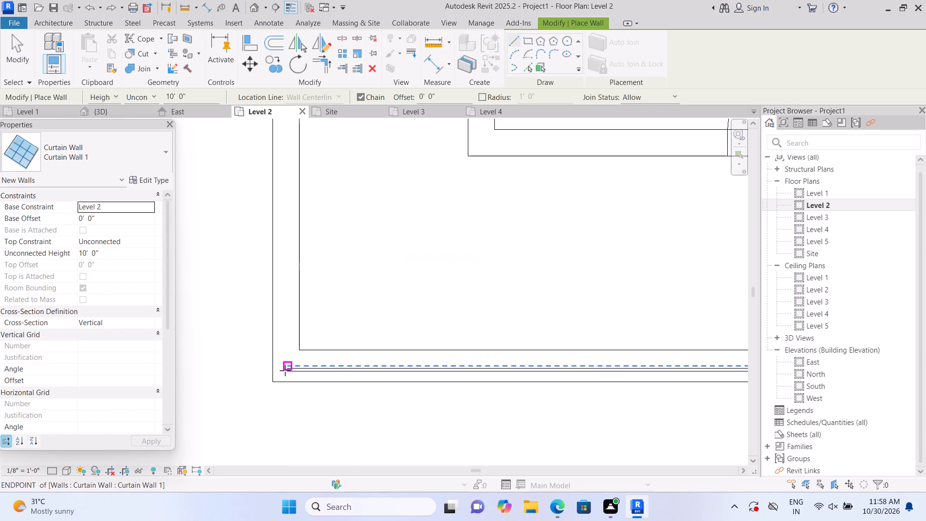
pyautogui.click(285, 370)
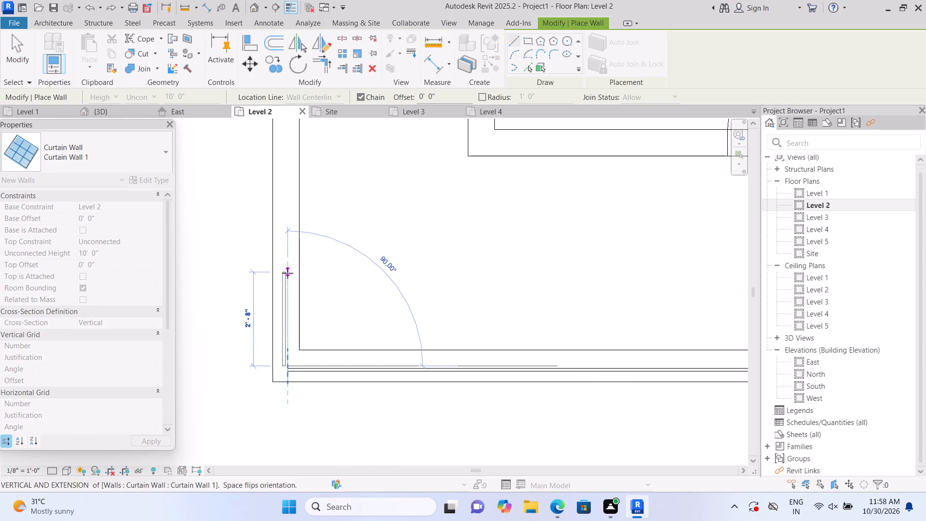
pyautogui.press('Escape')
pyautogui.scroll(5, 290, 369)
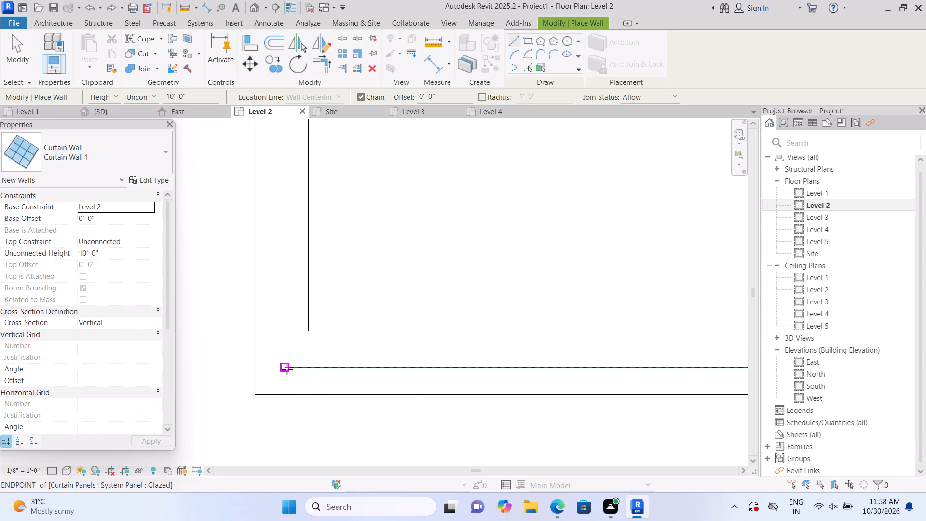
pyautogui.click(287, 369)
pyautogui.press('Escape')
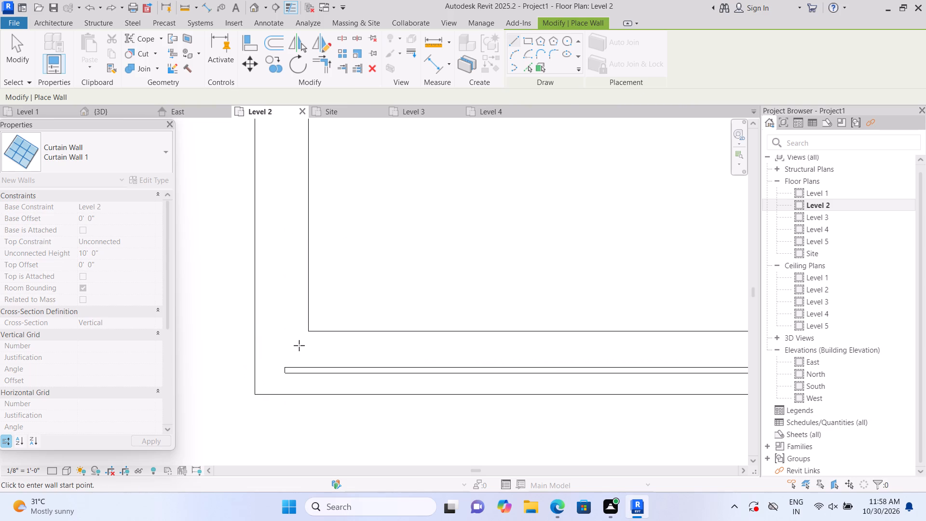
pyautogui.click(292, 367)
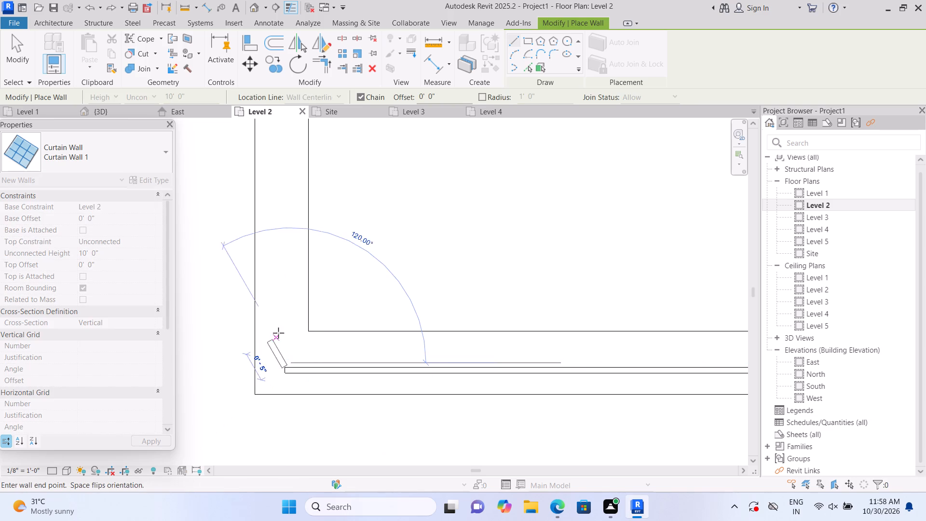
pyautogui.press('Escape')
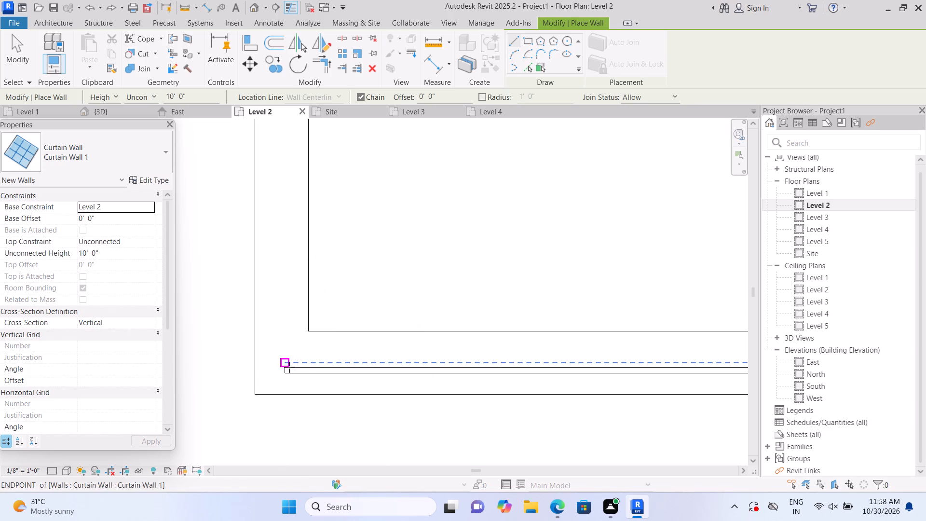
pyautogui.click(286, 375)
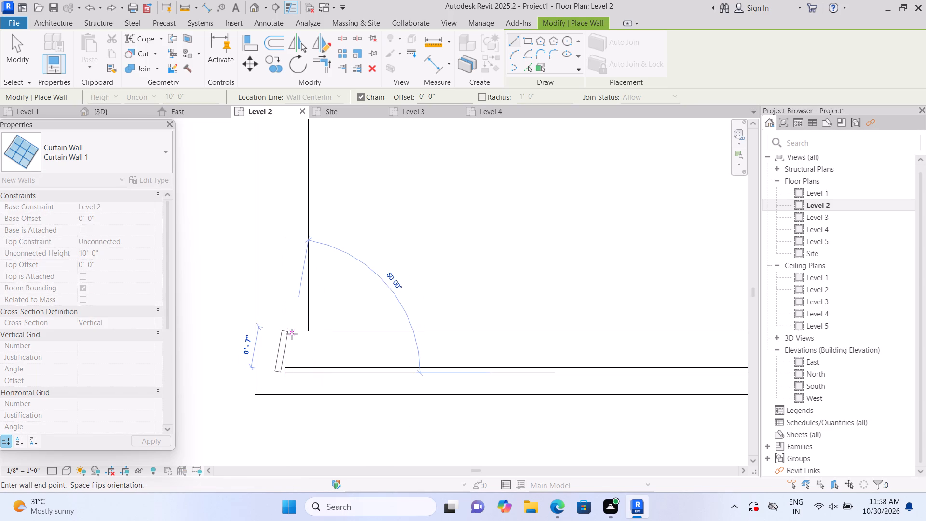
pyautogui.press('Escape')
# Draw a Curtain Wall 1 along the side parapet's centerline, from the front curtain wall's corner end straight back to the house wall.
pyautogui.click(293, 369)
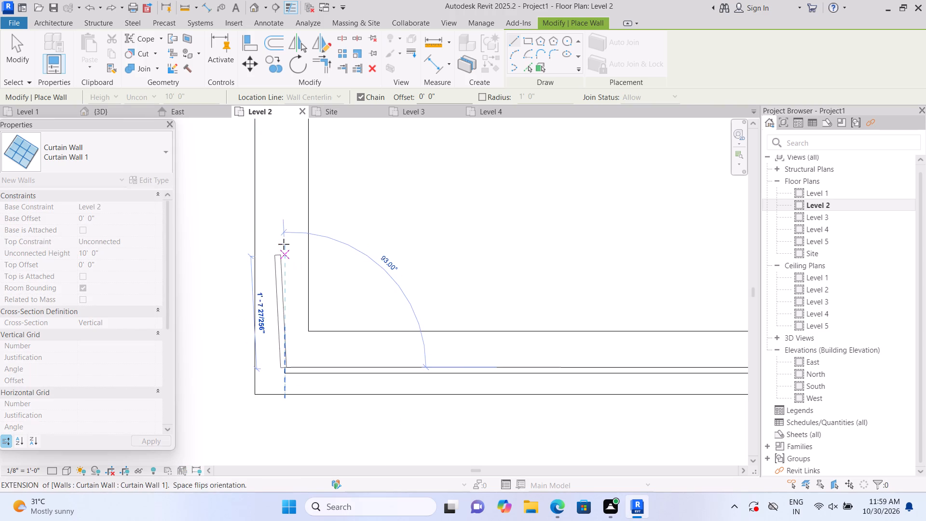
pyautogui.moveTo(292, 231); pyautogui.dragTo(292, 307, button='middle')
pyautogui.scroll(-6, 292, 309)
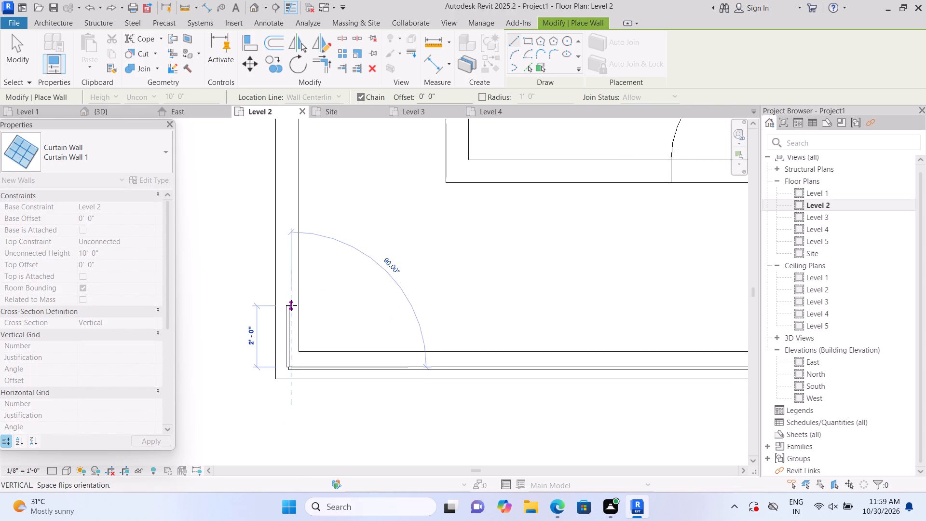
pyautogui.scroll(-3, 291, 305)
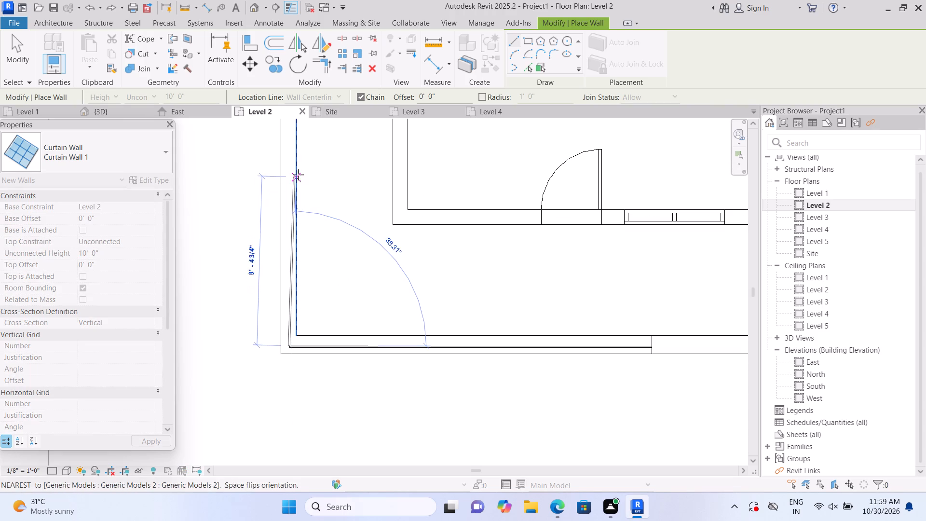
pyautogui.moveTo(293, 162); pyautogui.dragTo(271, 296, button='middle')
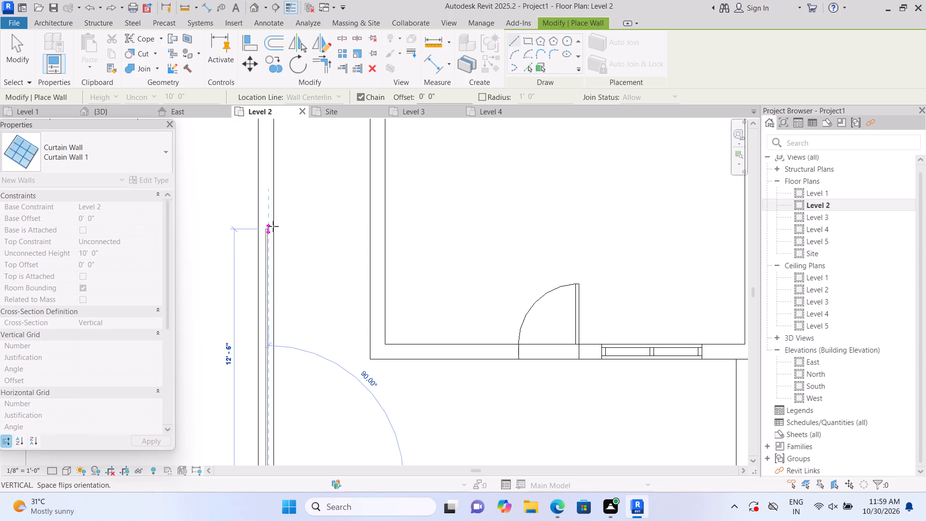
pyautogui.moveTo(273, 225); pyautogui.dragTo(275, 333, button='middle')
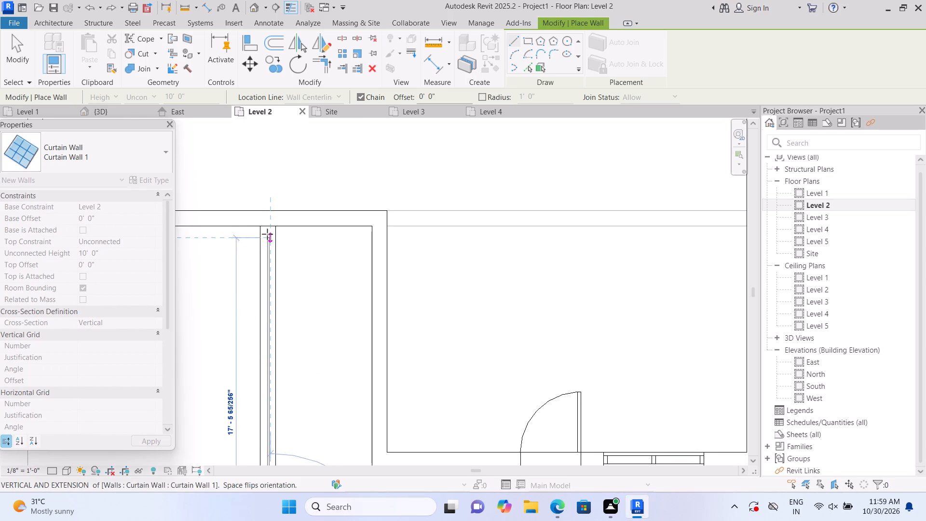
pyautogui.click(270, 226)
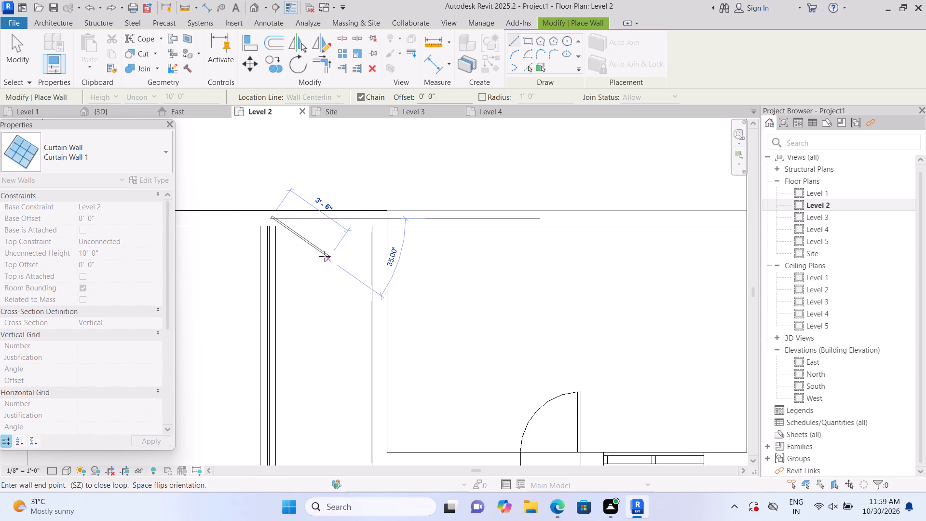
pyautogui.press('Escape')
pyautogui.scroll(-9, 325, 256)
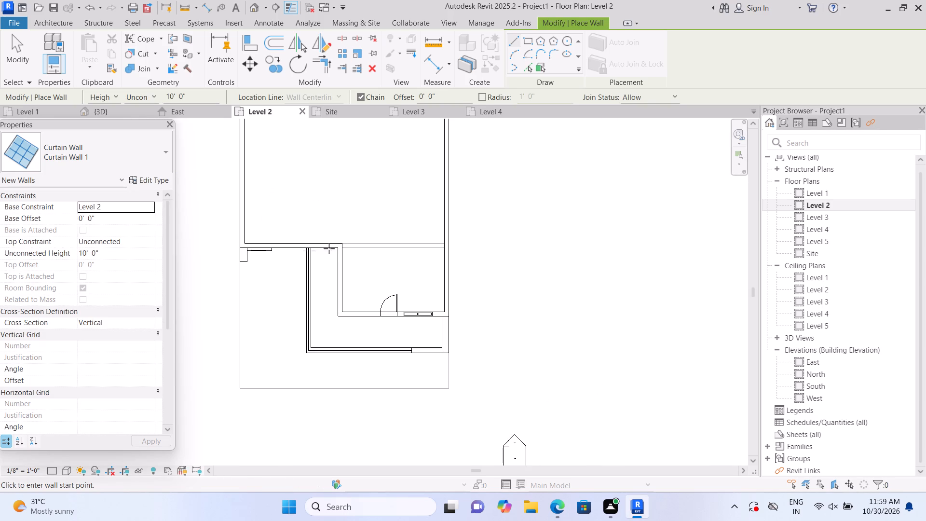
# In the 3D view, raise the front curtain wall's base to an offset of about 2' 3" and lower its top to a height of about 4' 2".
pyautogui.click(256, 9)
pyautogui.scroll(-2, 303, 219)
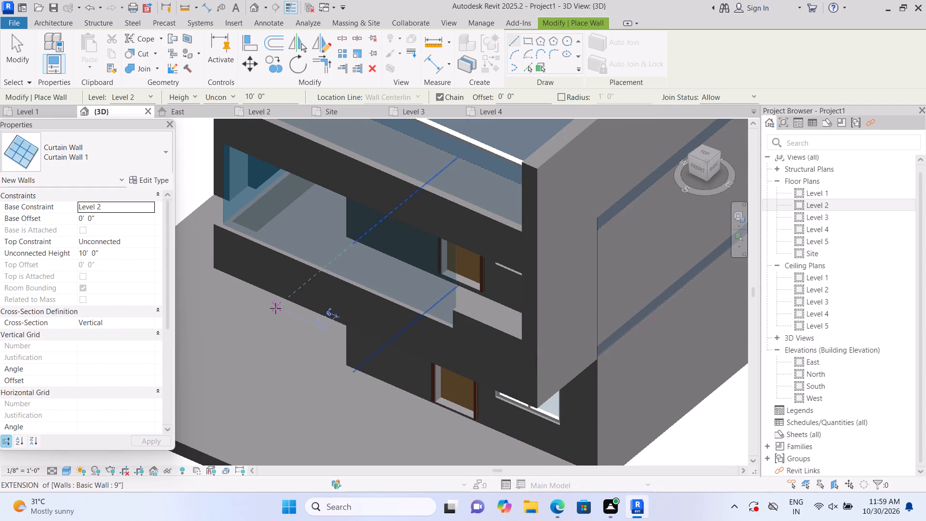
pyautogui.press('Escape')
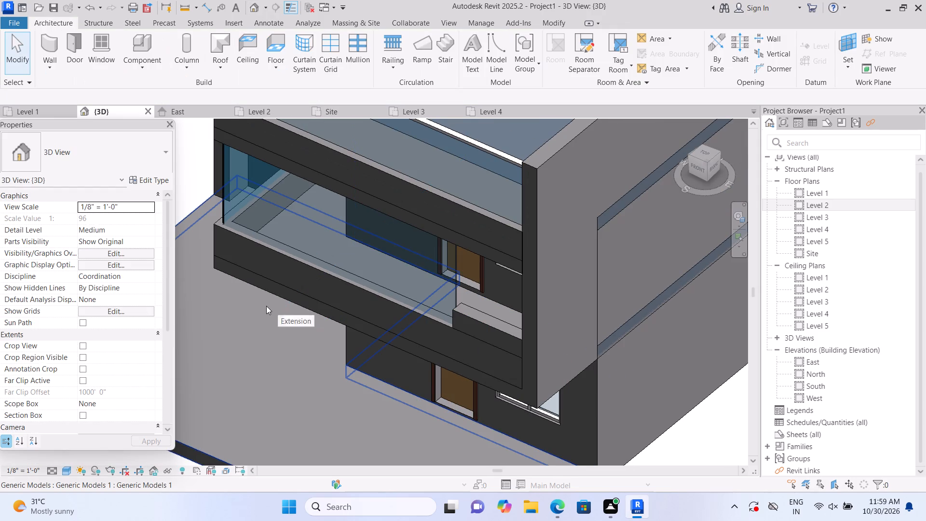
pyautogui.moveTo(266, 306); pyautogui.dragTo(432, 410, button='middle')
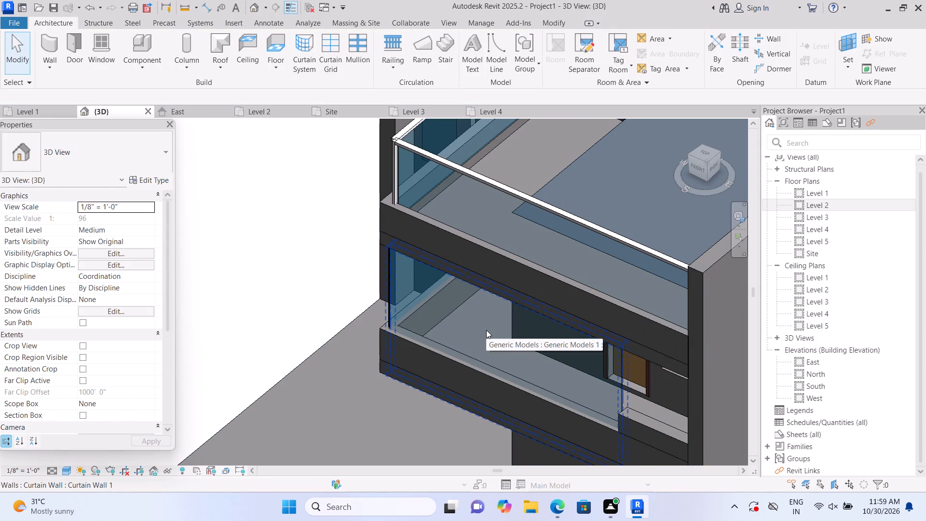
pyautogui.click(486, 330)
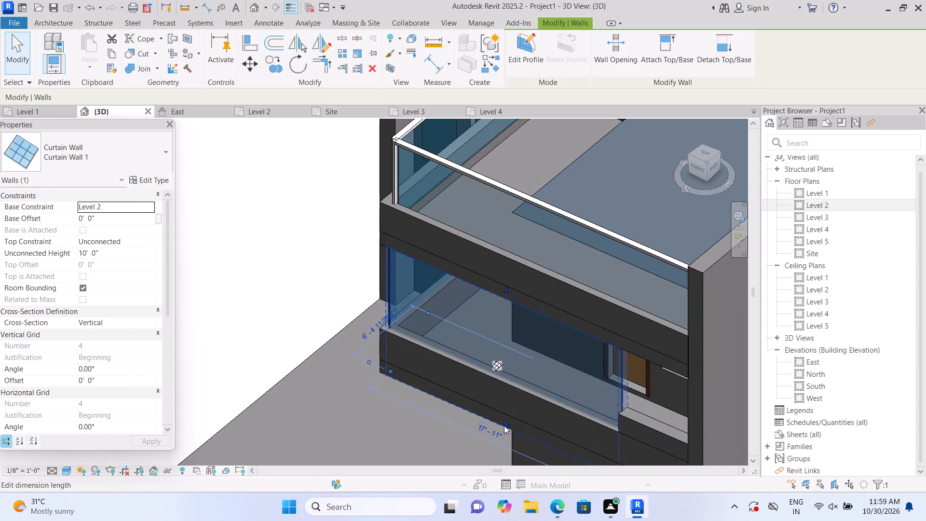
pyautogui.moveTo(505, 425); pyautogui.dragTo(513, 395)
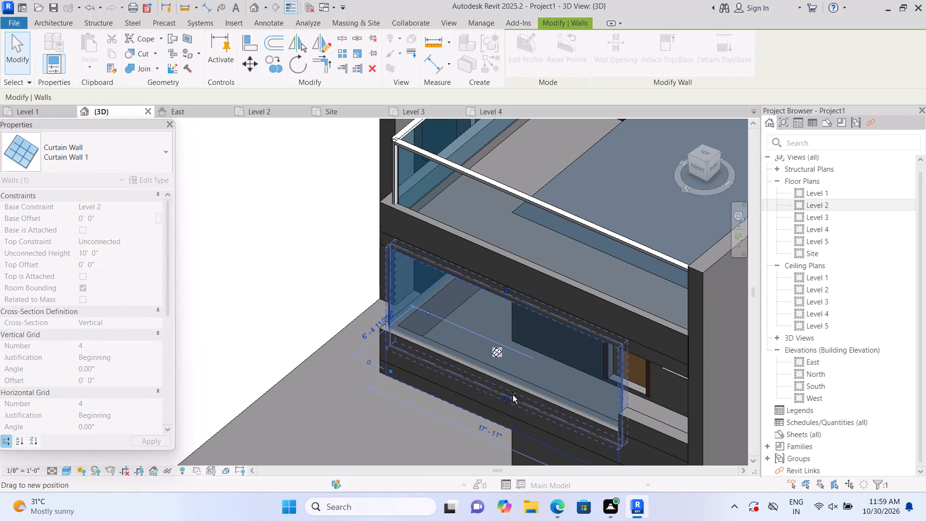
pyautogui.moveTo(513, 395); pyautogui.dragTo(514, 393)
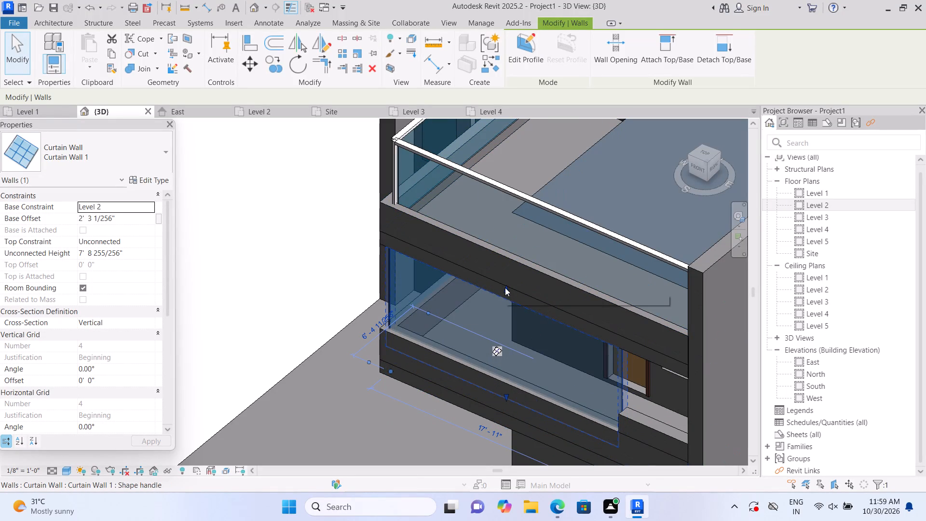
pyautogui.moveTo(505, 288); pyautogui.dragTo(509, 333)
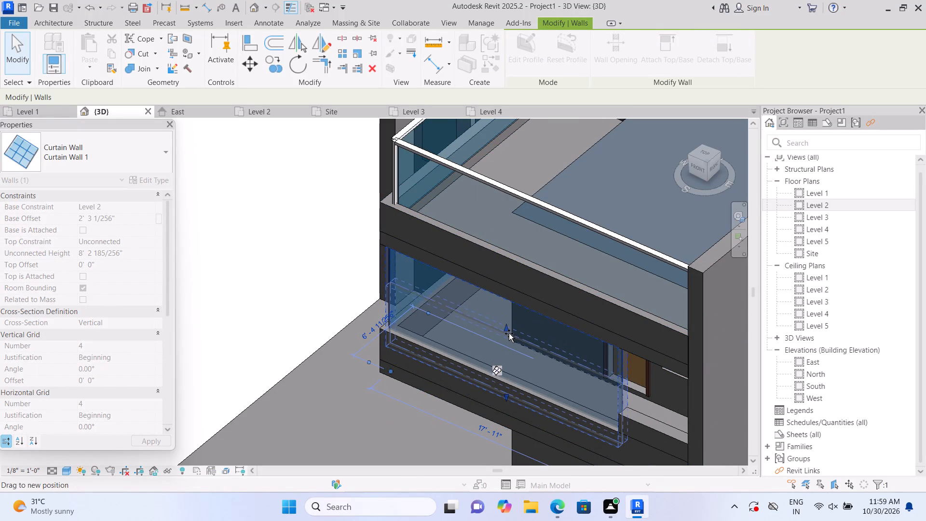
pyautogui.moveTo(509, 333); pyautogui.dragTo(507, 340)
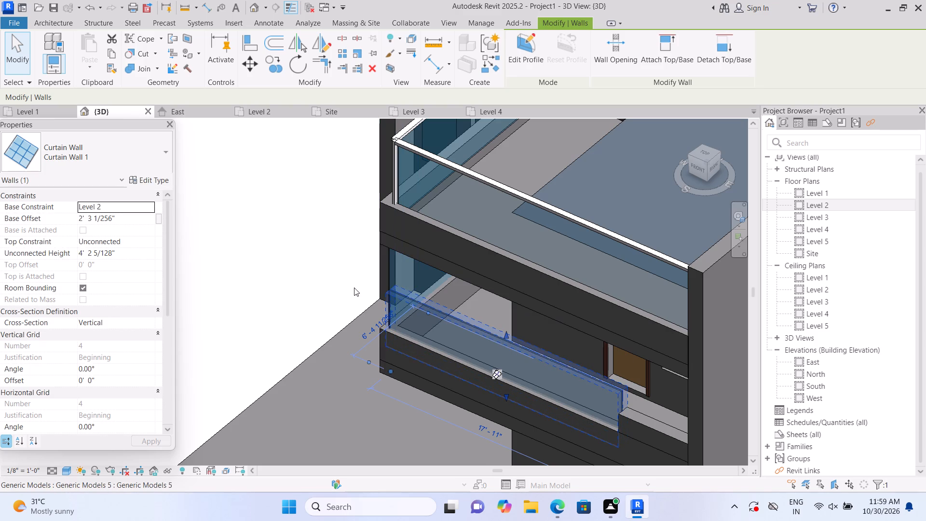
pyautogui.doubleClick(267, 286)
# Stretch the end block beside the front glass railing upward to the underside of the upper balcony's front band.
pyautogui.moveTo(289, 304); pyautogui.dragTo(215, 229, button='middle')
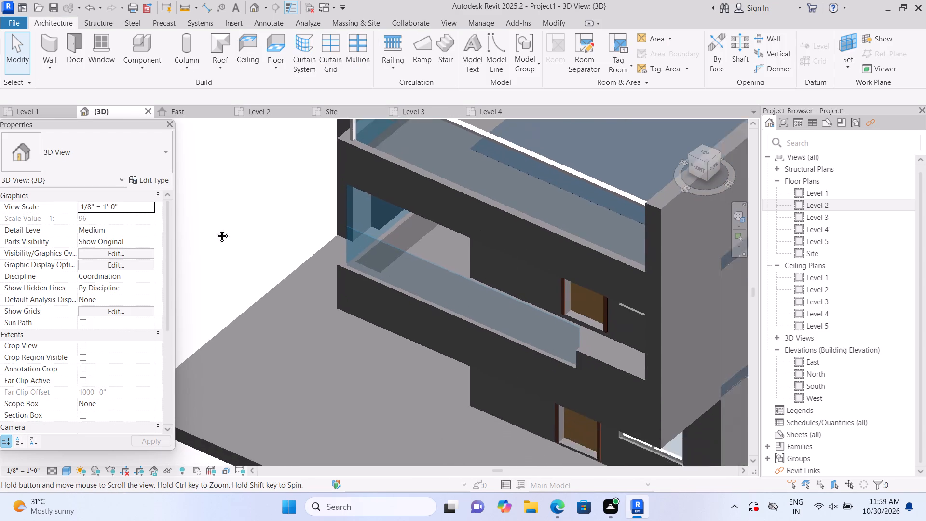
pyautogui.moveTo(215, 229); pyautogui.dragTo(204, 223, button='middle')
pyautogui.click(579, 351)
pyautogui.scroll(2, 579, 351)
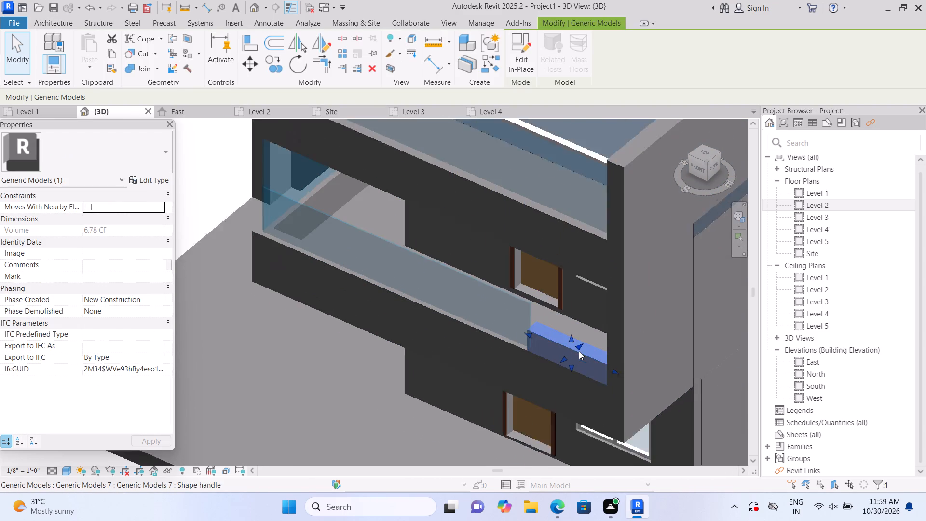
pyautogui.scroll(2, 579, 351)
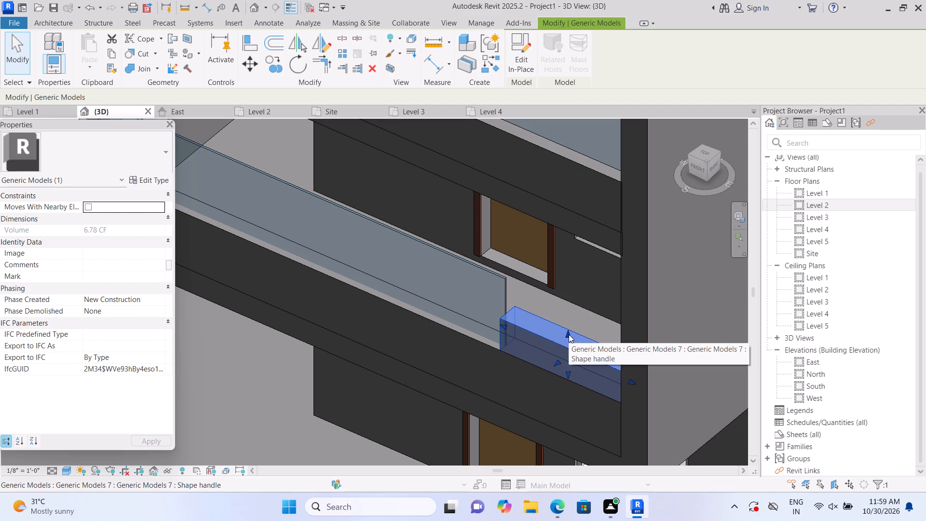
pyautogui.moveTo(569, 334); pyautogui.dragTo(599, 261)
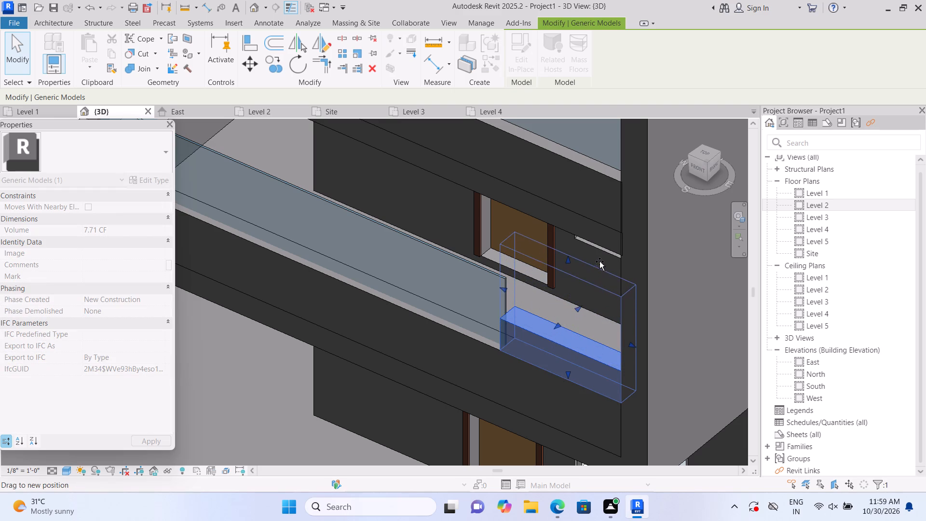
pyautogui.moveTo(599, 261); pyautogui.dragTo(607, 242)
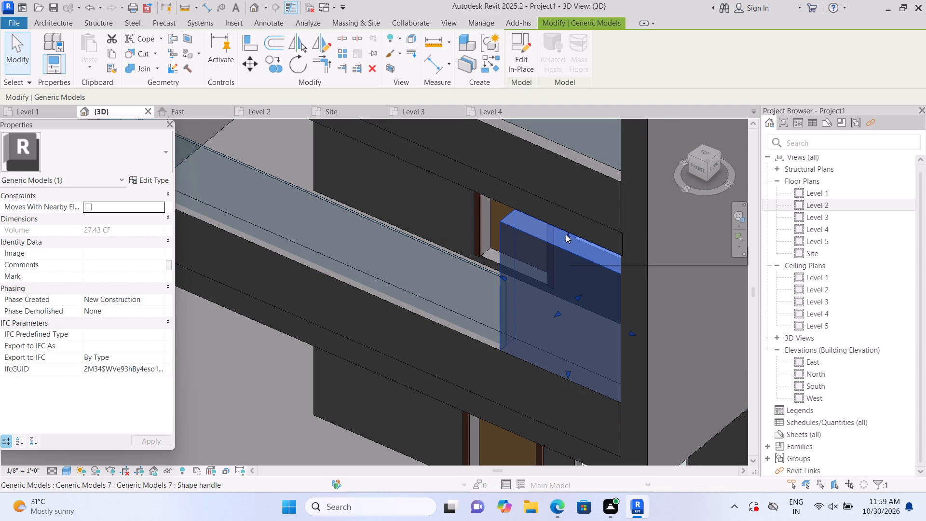
pyautogui.moveTo(567, 236); pyautogui.dragTo(570, 231)
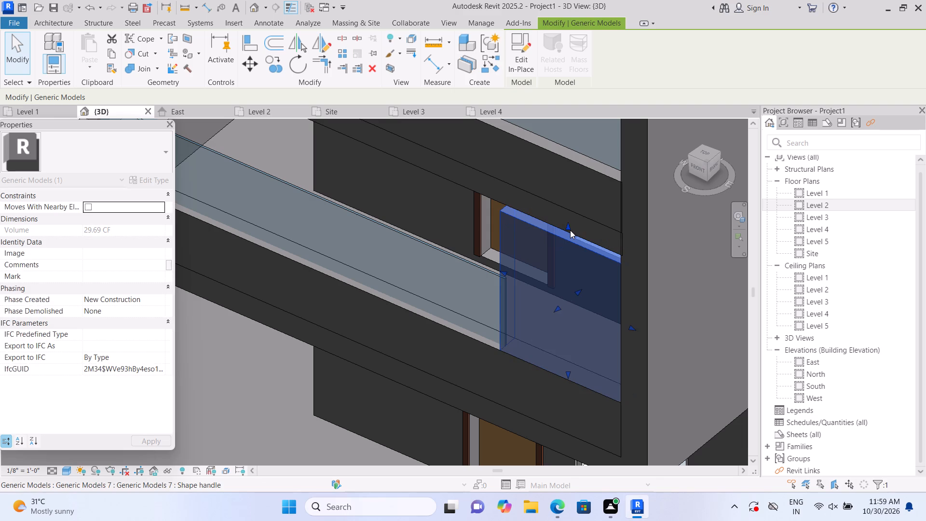
# Thin the raised end block by moving its outer front face slightly inward from the parapet face.
pyautogui.scroll(-1, 576, 279)
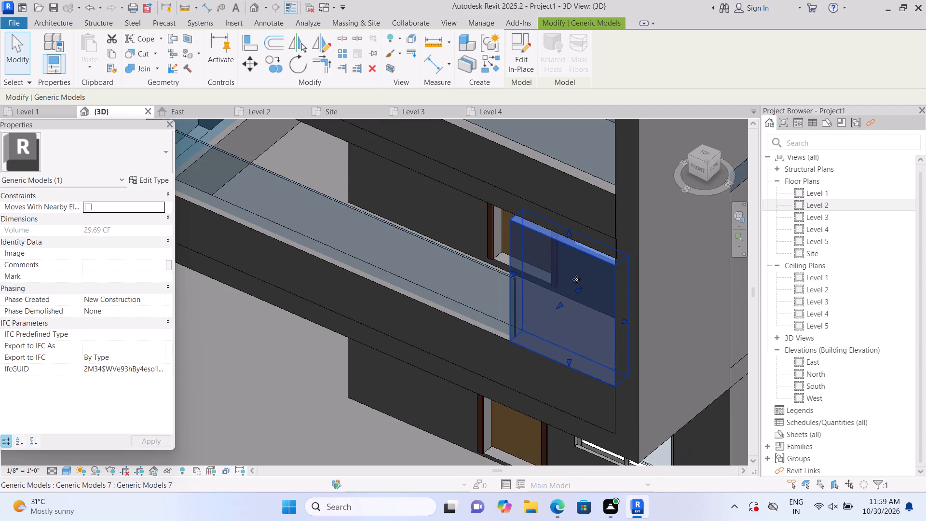
pyautogui.scroll(3, 576, 279)
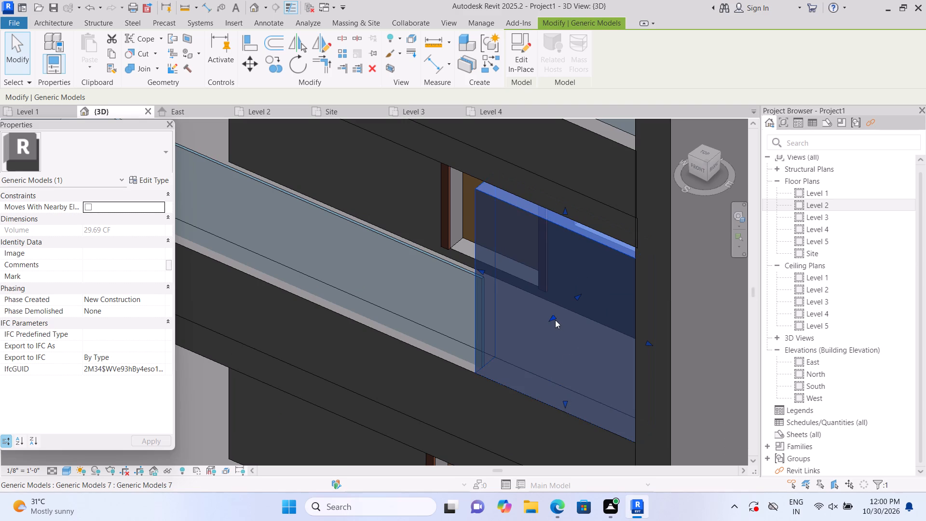
pyautogui.moveTo(551, 317); pyautogui.dragTo(554, 312)
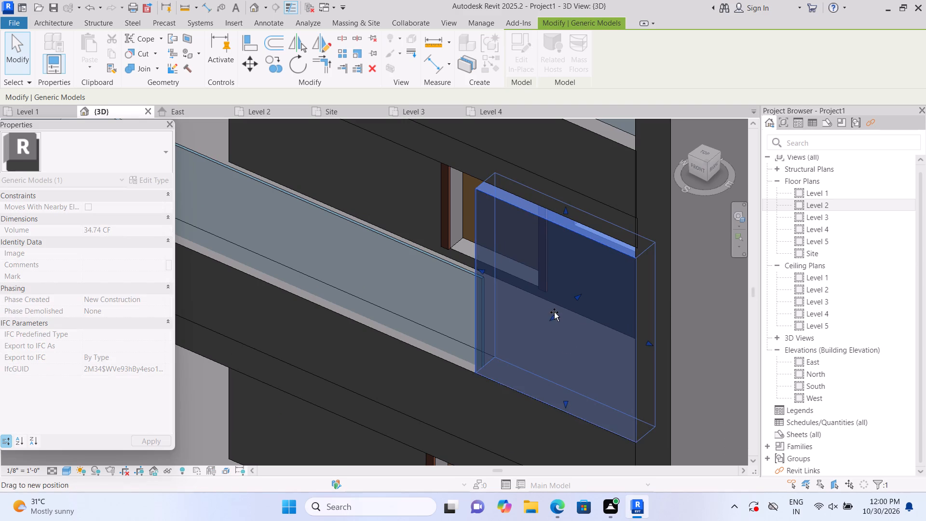
pyautogui.moveTo(554, 312); pyautogui.dragTo(556, 310)
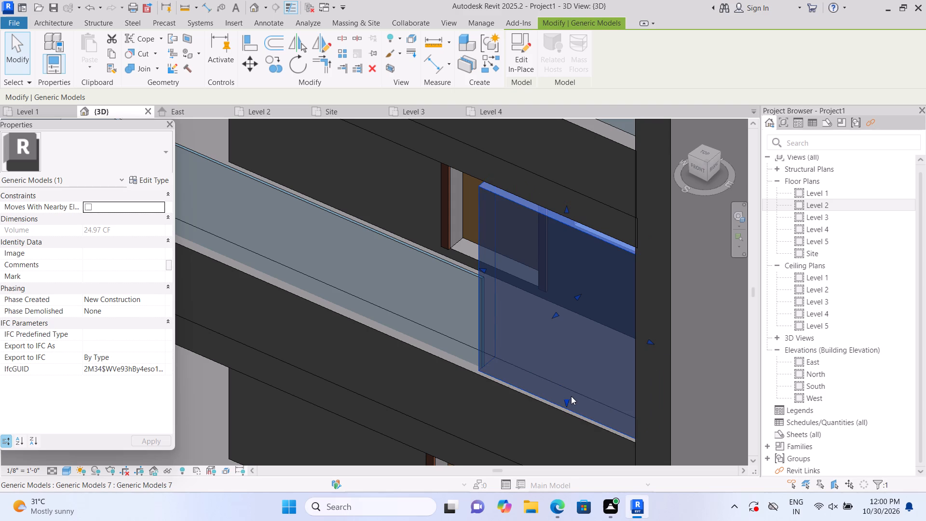
# Move the outer front face of the raised end block slightly further inward to make it thinner.
pyautogui.click(557, 313)
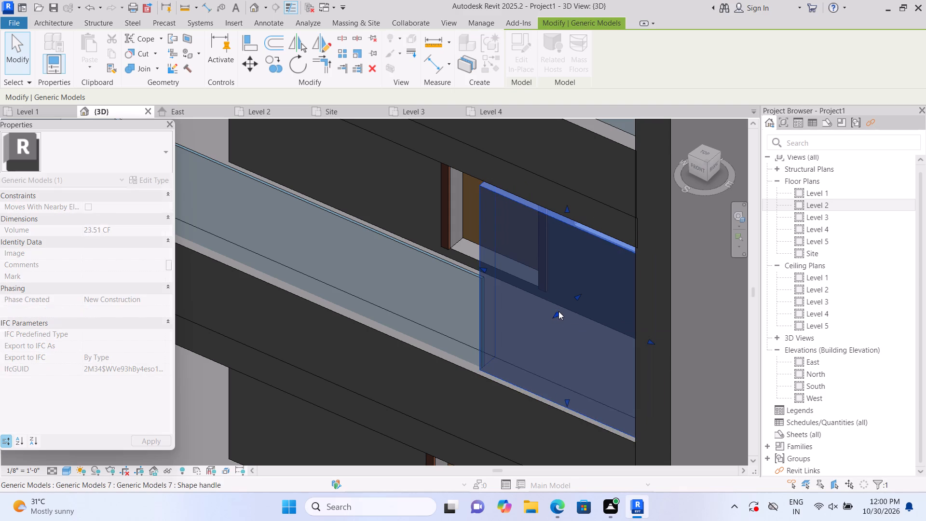
pyautogui.press('Escape')
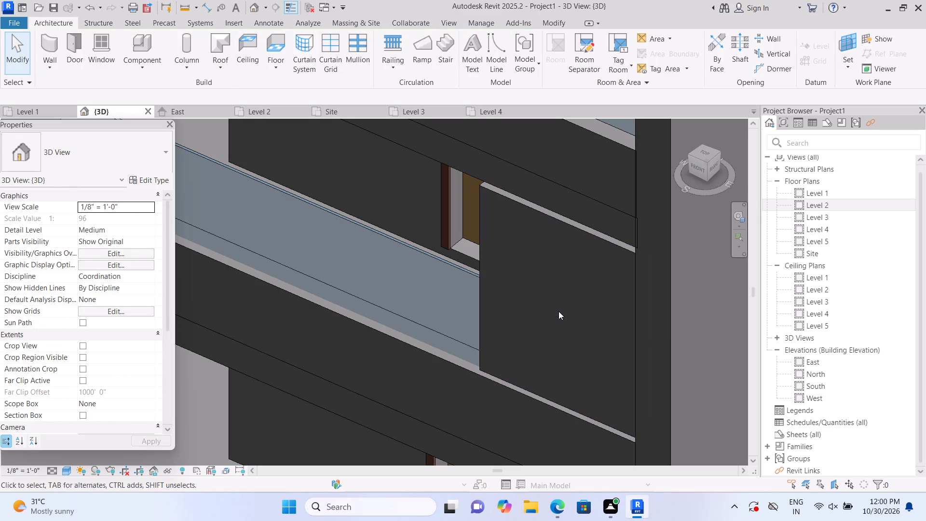
# Stretch the top of the thinned end block up to the underside of the upper balcony's front band.
pyautogui.scroll(-2, 558, 311)
pyautogui.scroll(1, 583, 280)
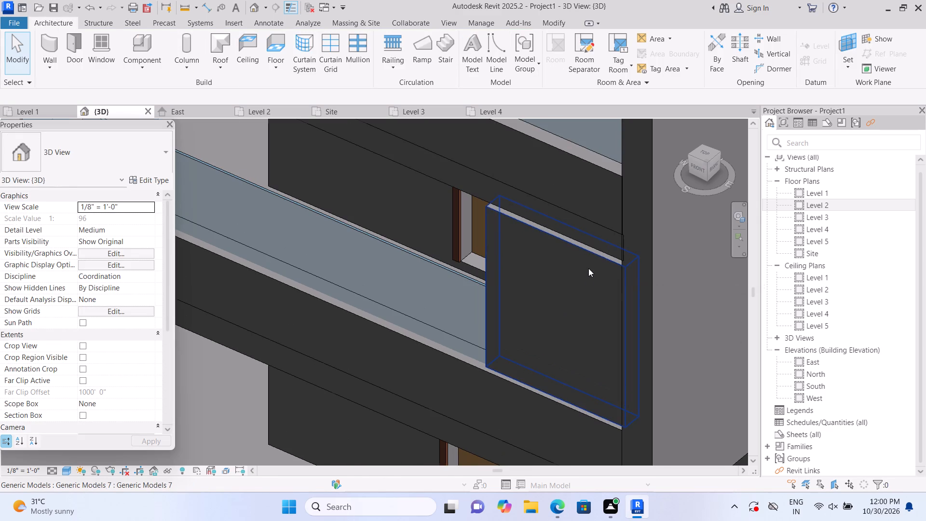
pyautogui.click(588, 266)
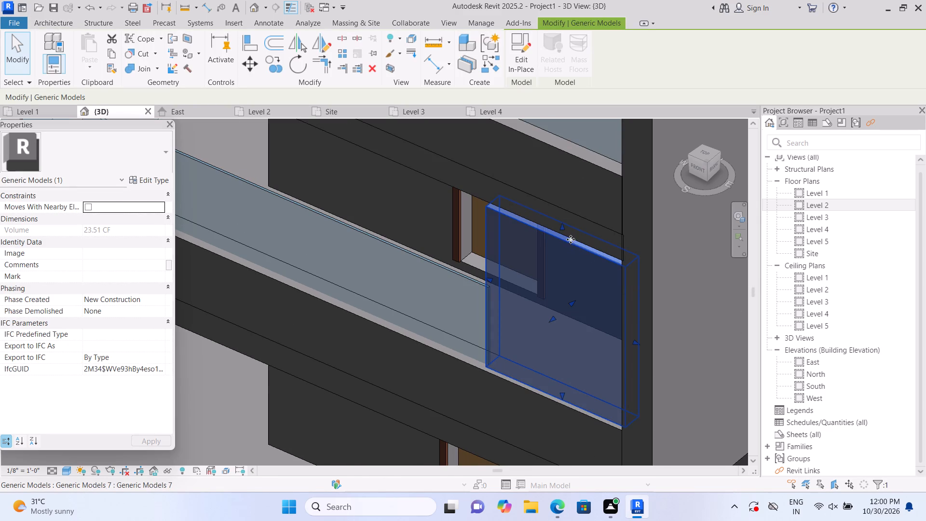
pyautogui.click(562, 227)
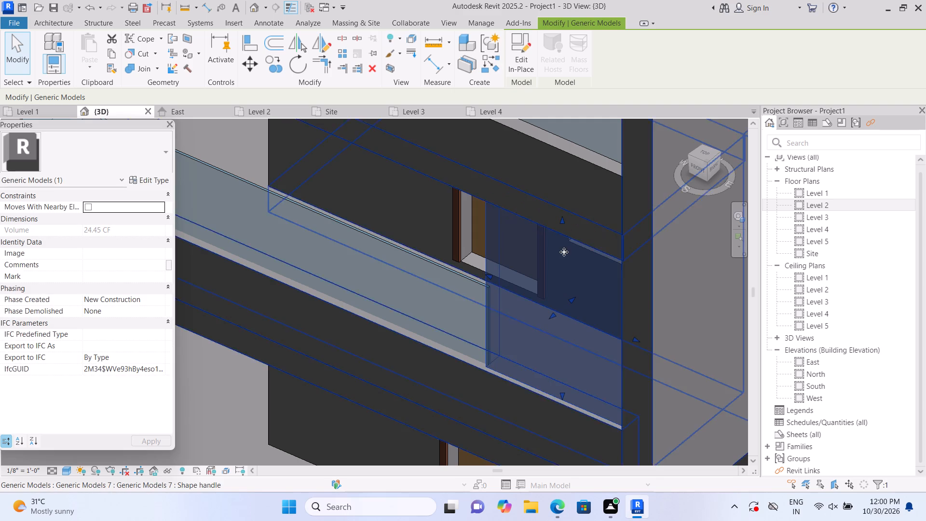
pyautogui.scroll(-3, 564, 257)
pyautogui.press('Escape')
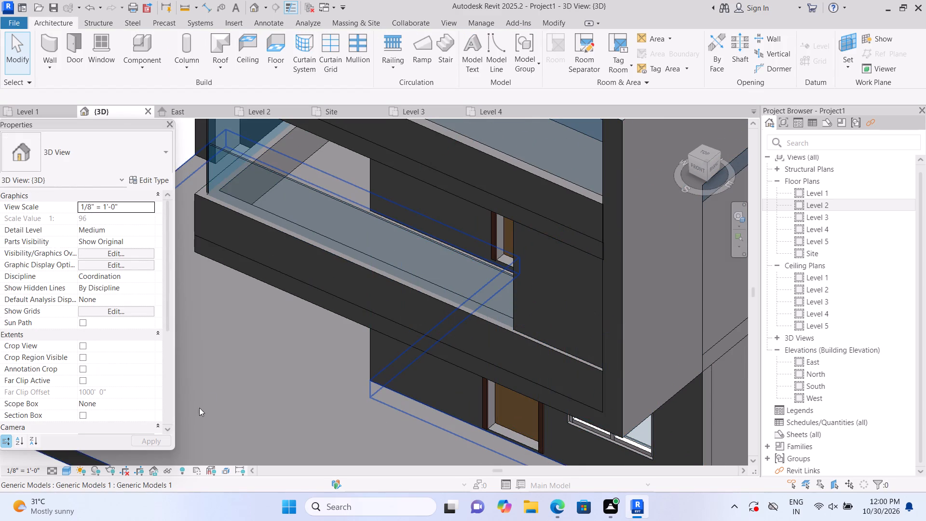
# Examine the whole house from the front and both sides, checking the balcony railings and the end block.
pyautogui.scroll(-3, 208, 394)
pyautogui.moveTo(251, 372); pyautogui.dragTo(322, 405, button='middle')
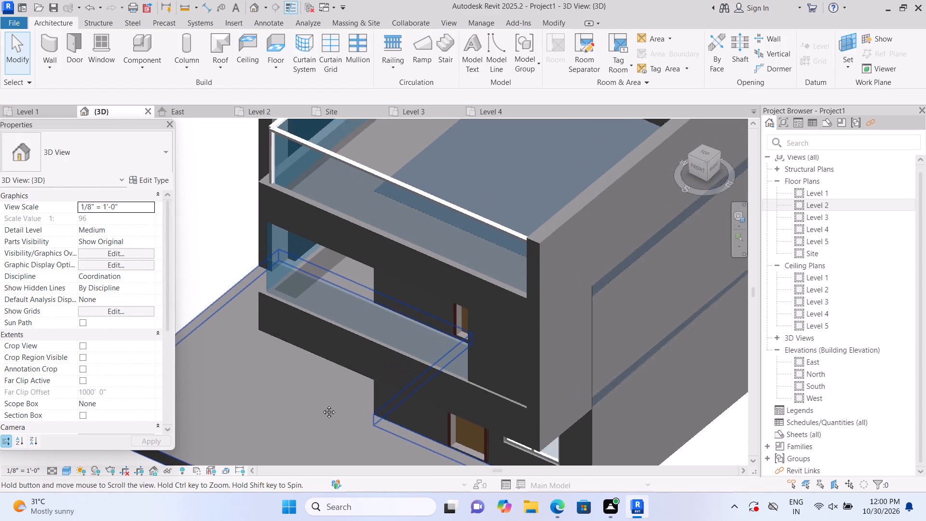
pyautogui.moveTo(322, 405); pyautogui.dragTo(369, 412, button='middle')
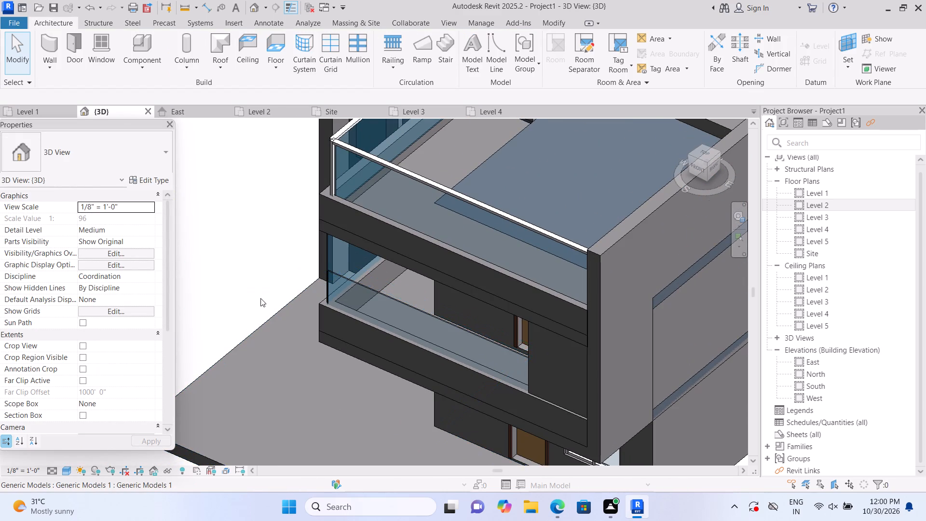
pyautogui.scroll(-2, 265, 297)
pyautogui.scroll(-4, 272, 422)
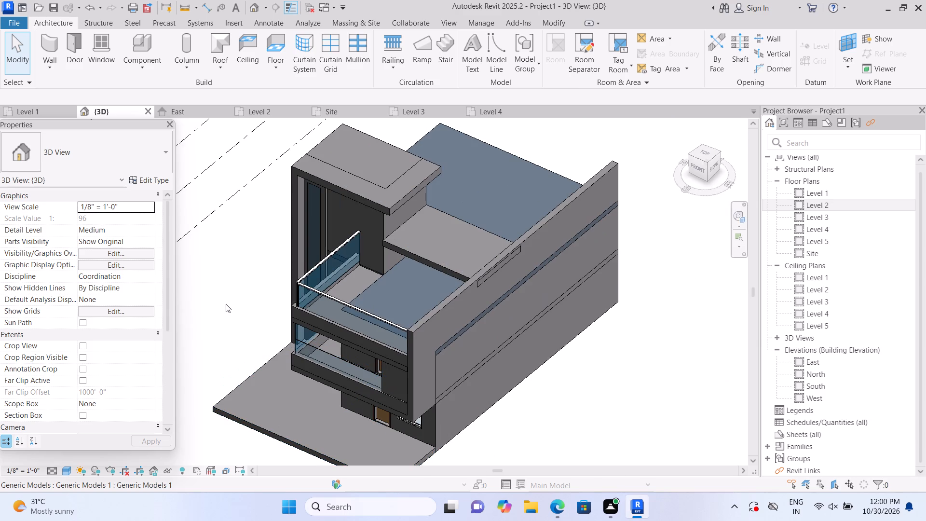
pyautogui.keyDown('shift'); pyautogui.moveTo(223, 304); pyautogui.dragTo(236, 319, button='middle'); pyautogui.keyUp('shift')
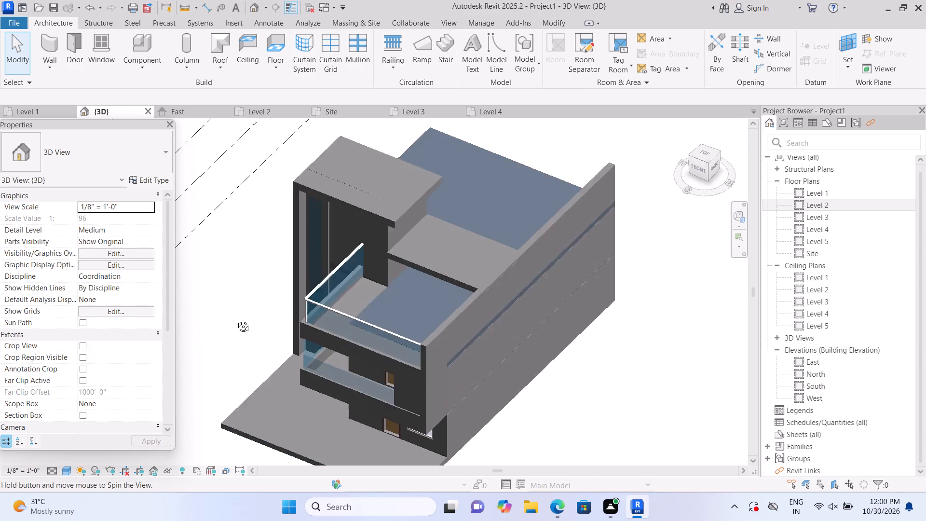
pyautogui.keyDown('shift'); pyautogui.moveTo(236, 319); pyautogui.dragTo(342, 305, button='middle'); pyautogui.keyUp('shift')
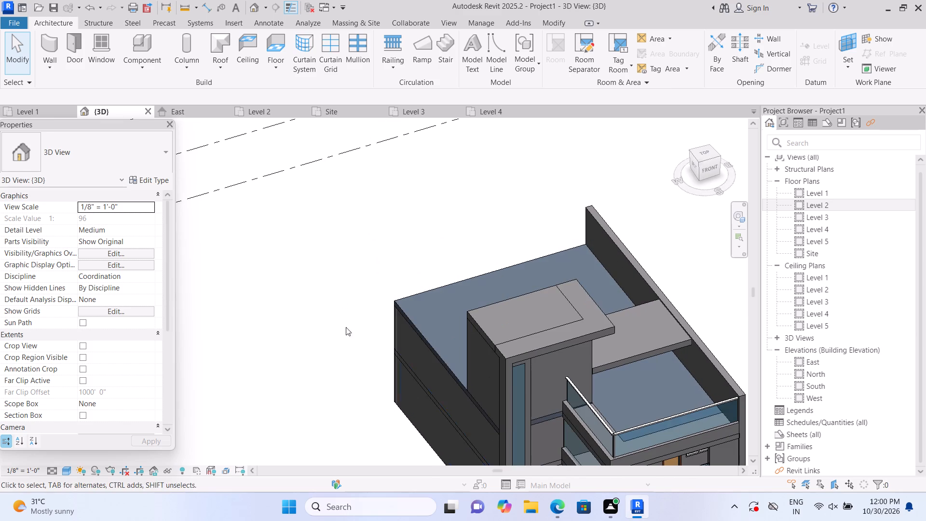
pyautogui.moveTo(497, 398); pyautogui.dragTo(463, 228, button='middle')
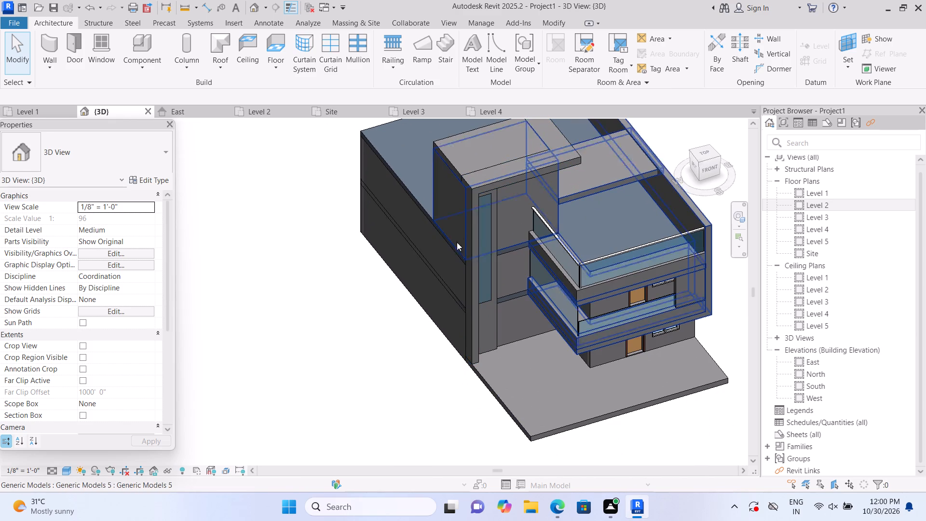
pyautogui.moveTo(384, 316); pyautogui.dragTo(353, 326, button='middle')
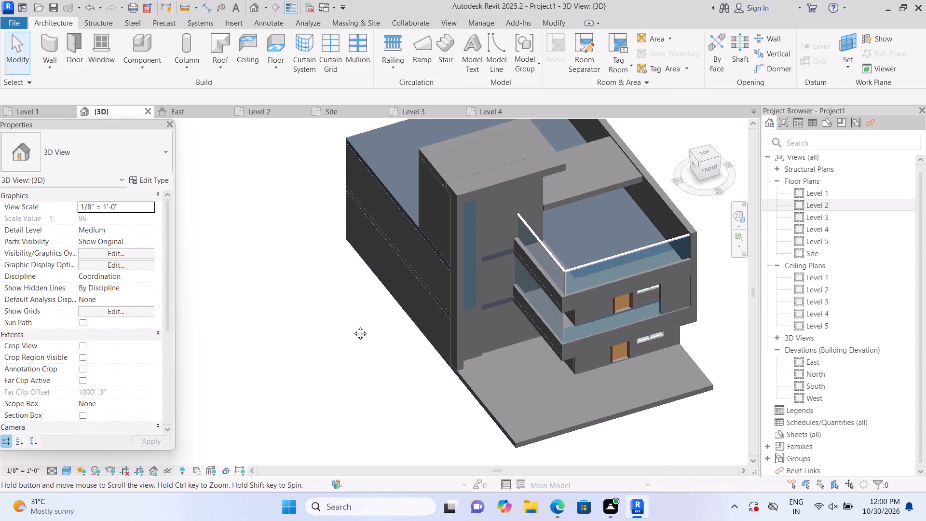
pyautogui.moveTo(353, 326); pyautogui.dragTo(289, 346, button='middle')
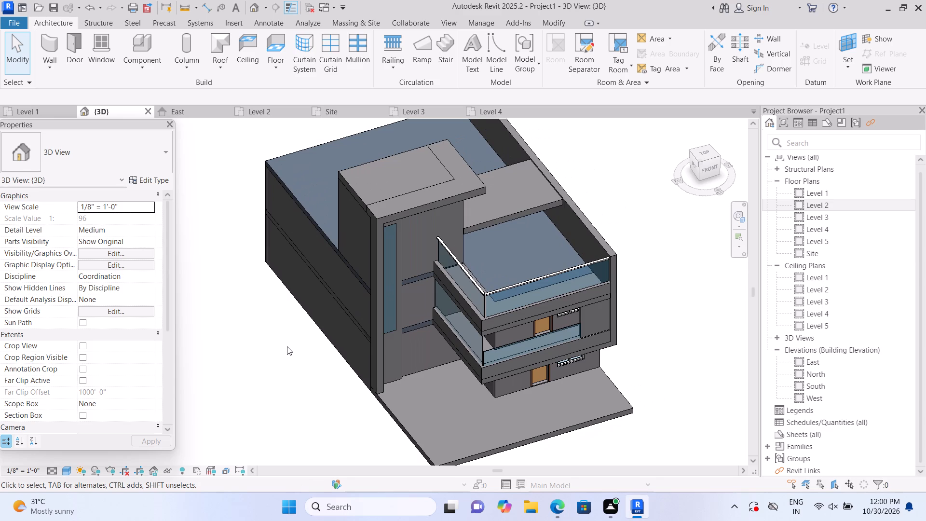
pyautogui.scroll(2, 380, 257)
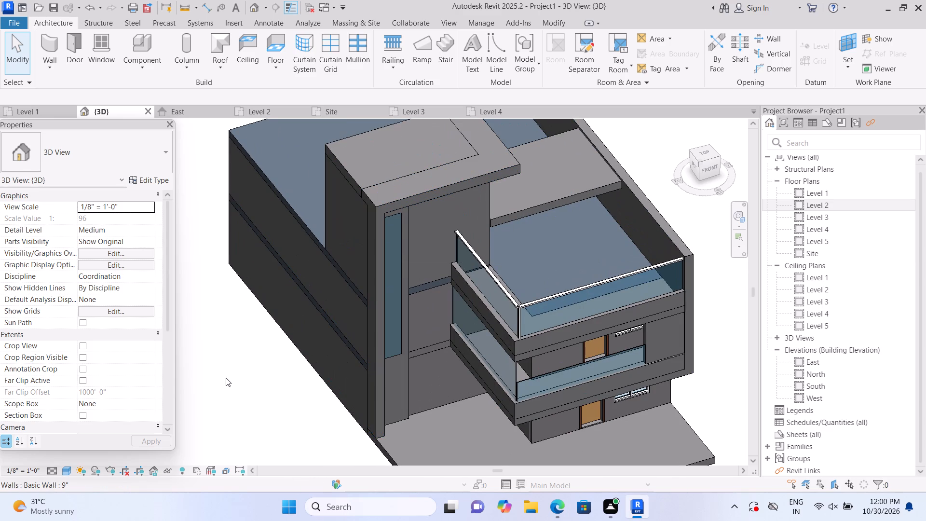
pyautogui.scroll(-1, 226, 378)
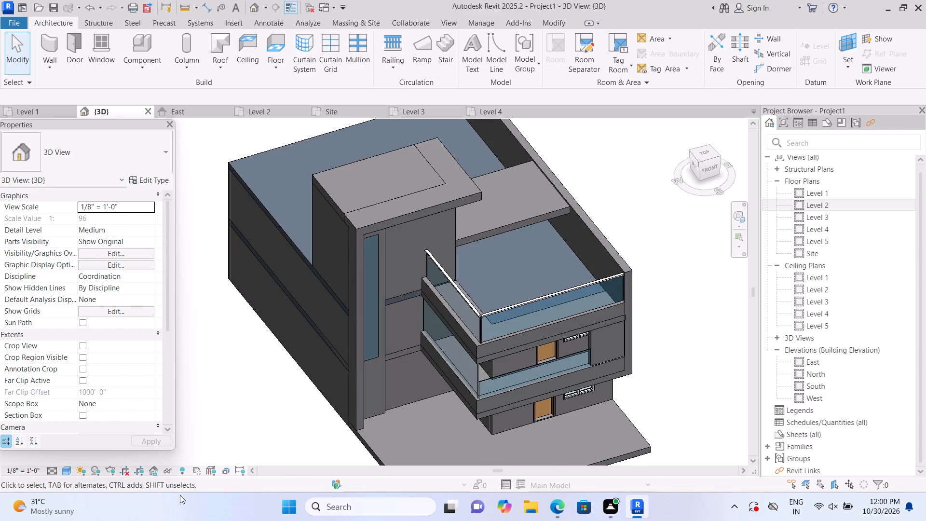
pyautogui.moveTo(260, 415); pyautogui.dragTo(273, 365, button='middle')
pyautogui.scroll(-1, 273, 365)
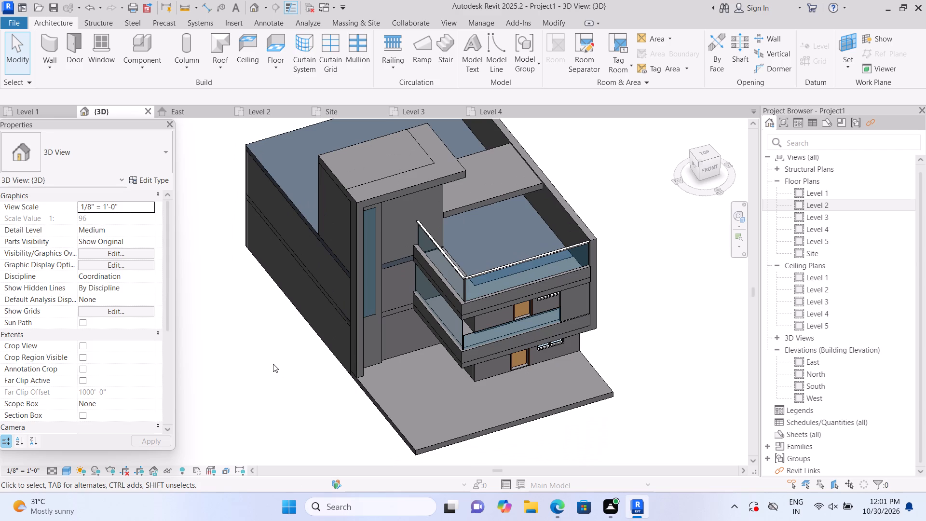
pyautogui.moveTo(256, 389); pyautogui.dragTo(217, 415, button='middle')
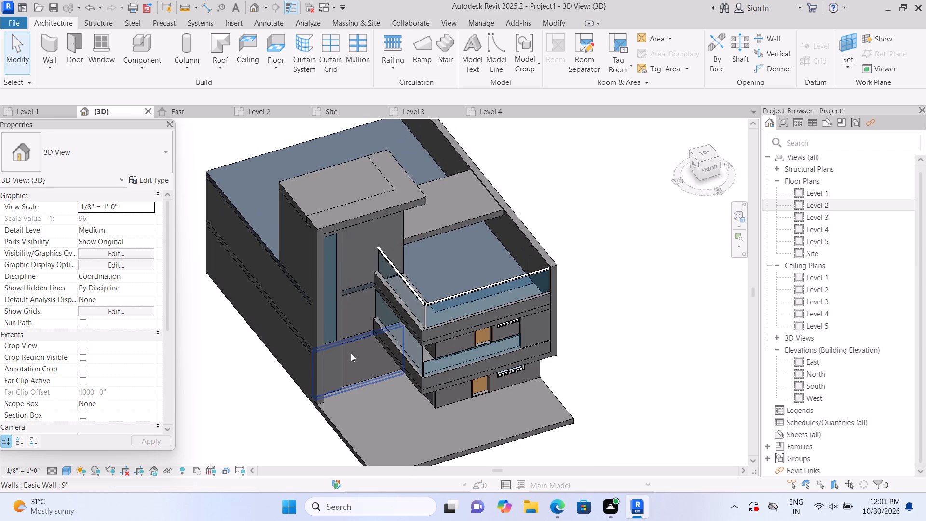
# Raise the lower balcony's side curtain wall base to an offset of about 1' 9" and lower its top to a height of about 4' 8".
pyautogui.scroll(2, 351, 365)
pyautogui.scroll(3, 504, 366)
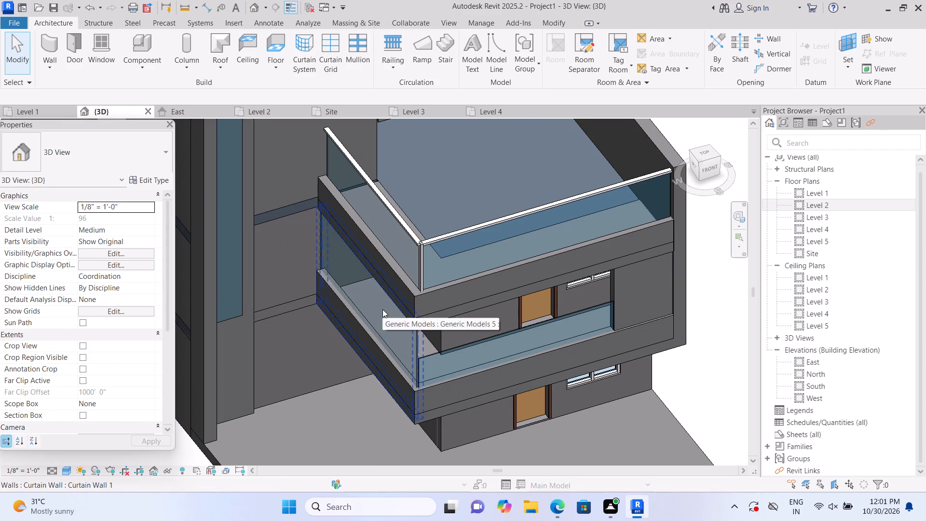
pyautogui.click(382, 309)
pyautogui.scroll(3, 368, 348)
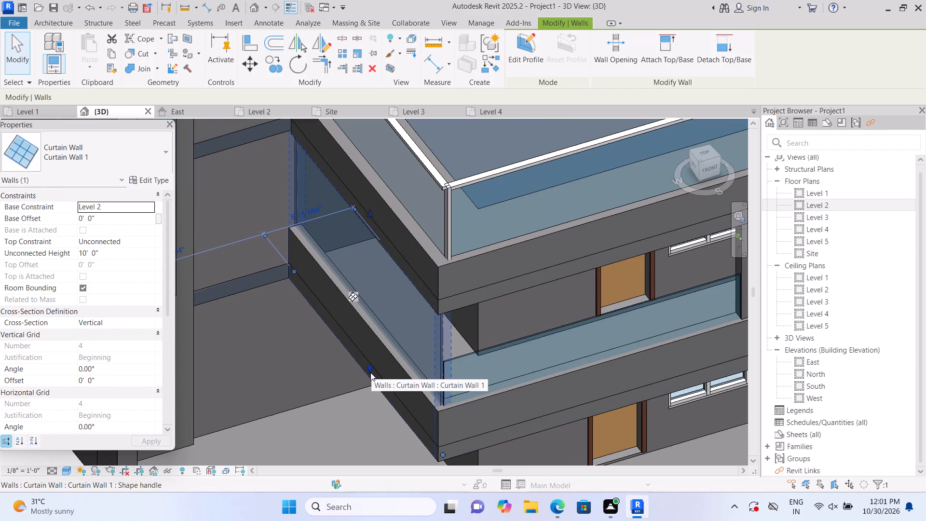
pyautogui.moveTo(369, 368); pyautogui.dragTo(385, 342)
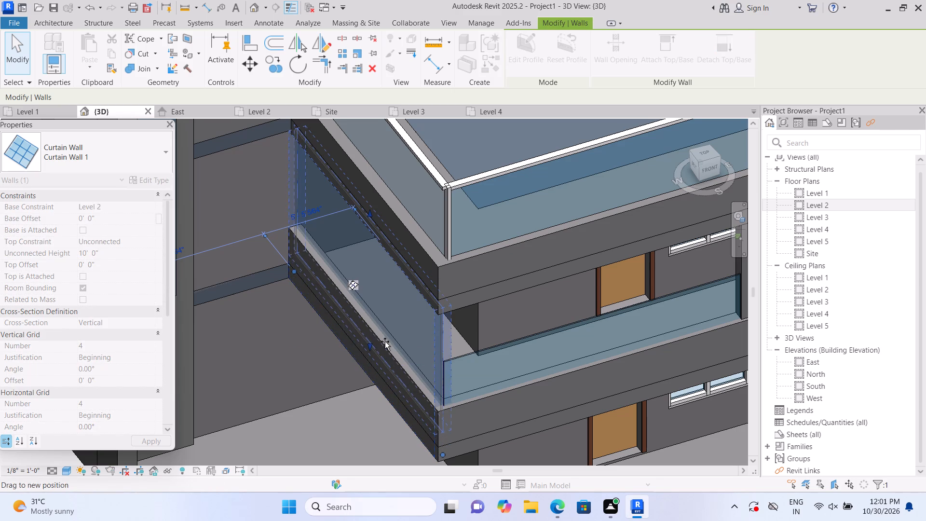
pyautogui.moveTo(385, 342); pyautogui.dragTo(386, 339)
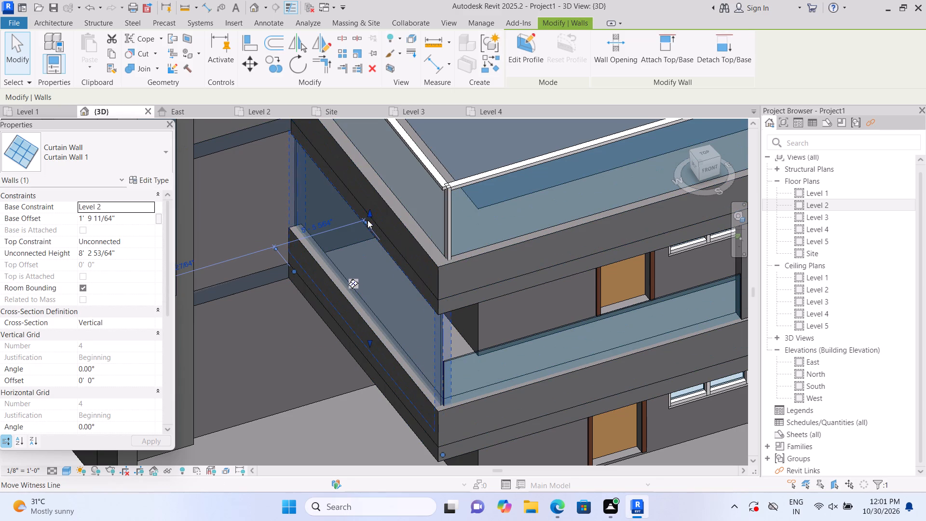
pyautogui.moveTo(369, 211); pyautogui.dragTo(360, 263)
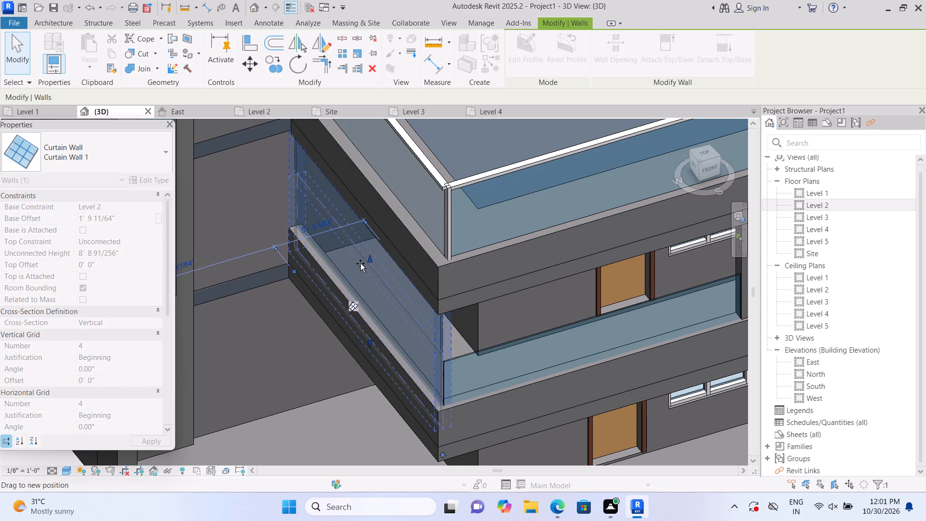
pyautogui.moveTo(360, 263); pyautogui.dragTo(360, 270)
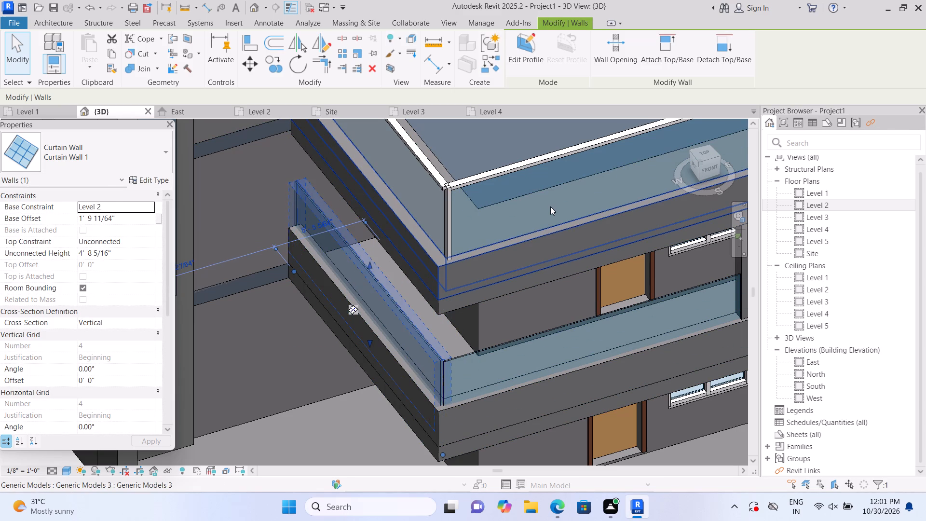
pyautogui.press('Escape')
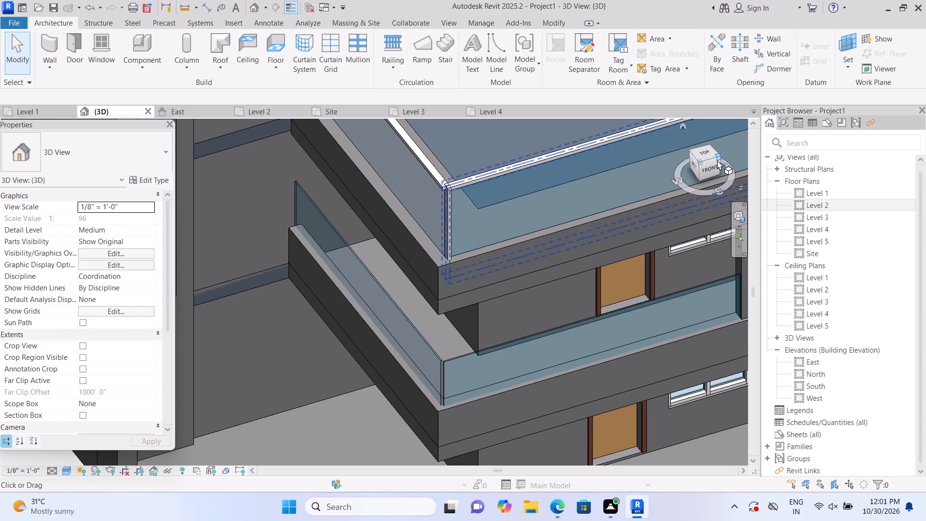
# In the front view, extend the lower balcony's front curtain wall at the corner to meet the side curtain wall's near face.
pyautogui.click(704, 172)
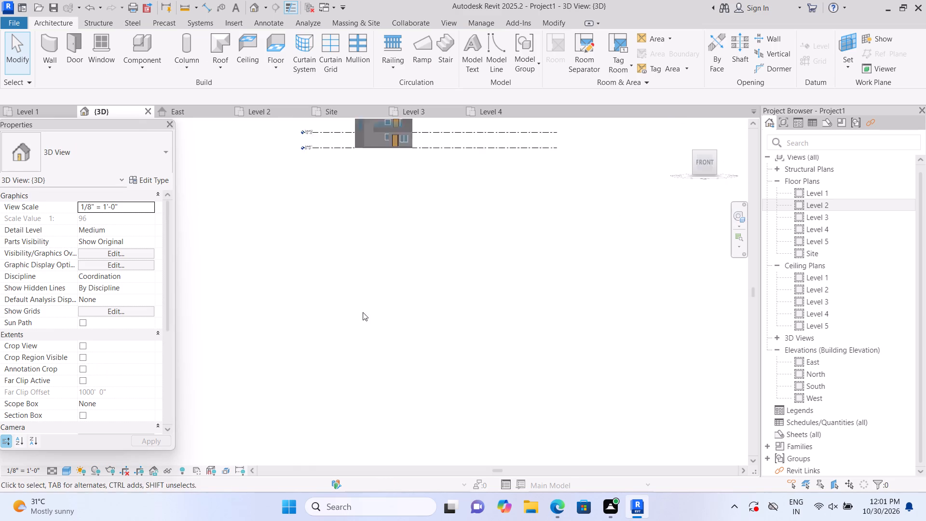
pyautogui.scroll(9, 304, 330)
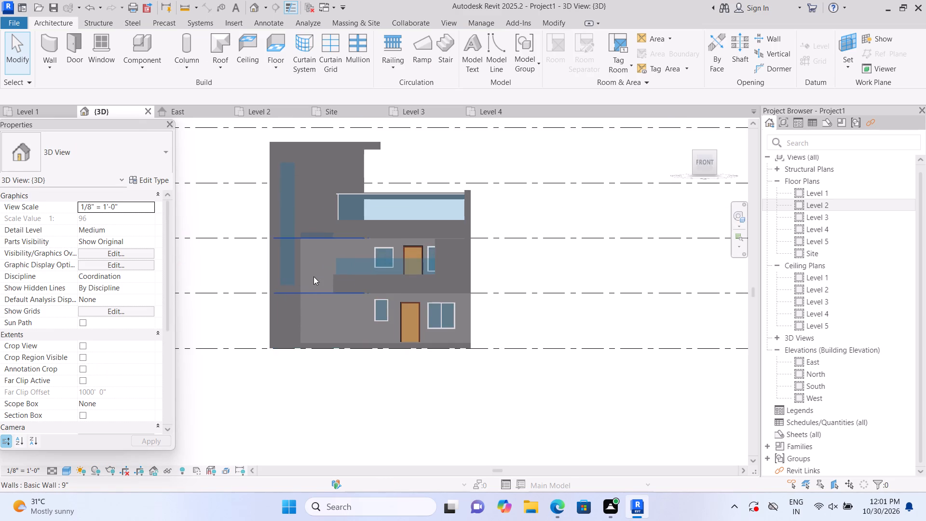
pyautogui.scroll(1, 313, 276)
pyautogui.moveTo(315, 278); pyautogui.dragTo(329, 346, button='middle')
pyautogui.scroll(9, 332, 347)
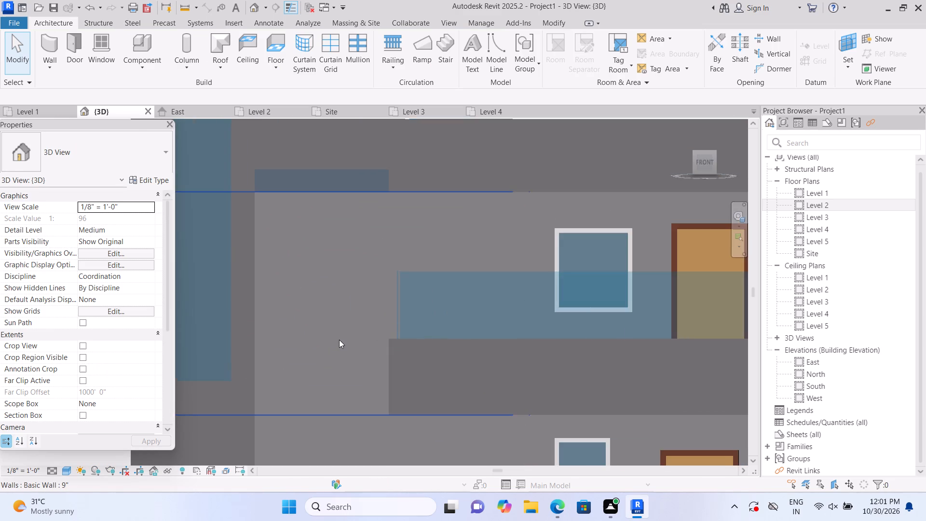
pyautogui.scroll(1, 361, 309)
pyautogui.middleClick(362, 309)
pyautogui.scroll(3, 362, 310)
pyautogui.moveTo(356, 321); pyautogui.dragTo(299, 350, button='middle')
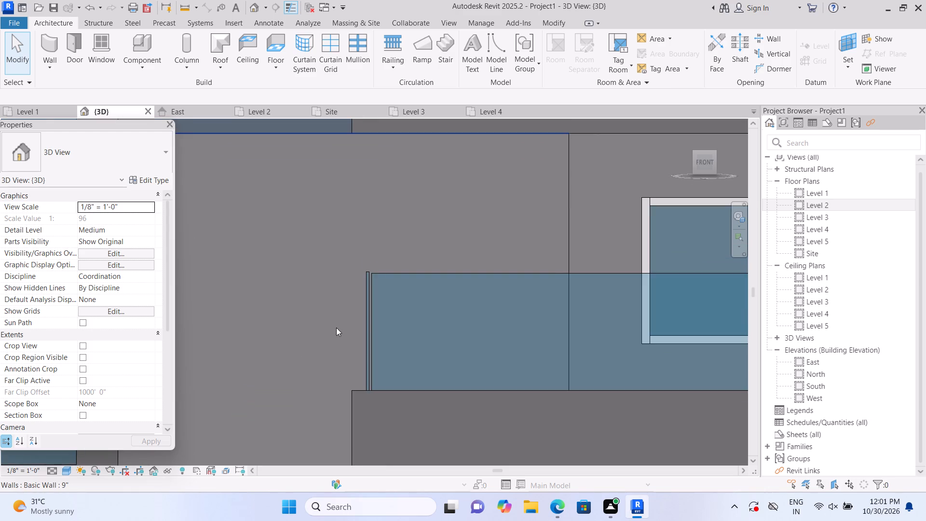
pyautogui.scroll(2, 337, 327)
pyautogui.scroll(4, 371, 306)
pyautogui.click(381, 247)
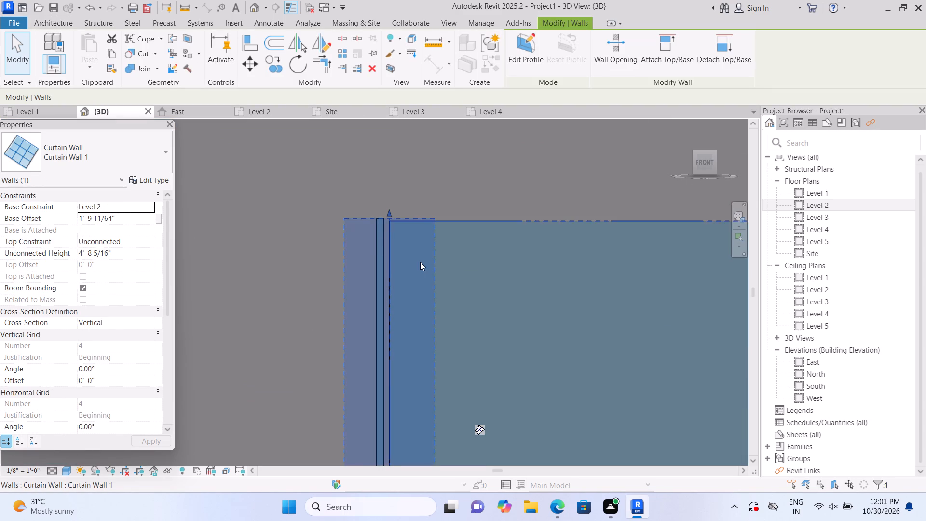
pyautogui.scroll(-6, 420, 262)
pyautogui.scroll(5, 420, 260)
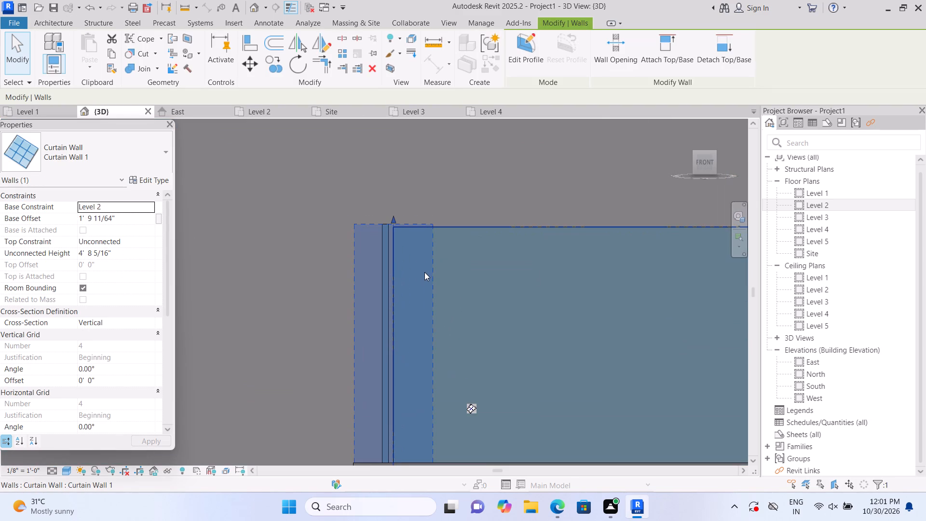
pyautogui.click(321, 296)
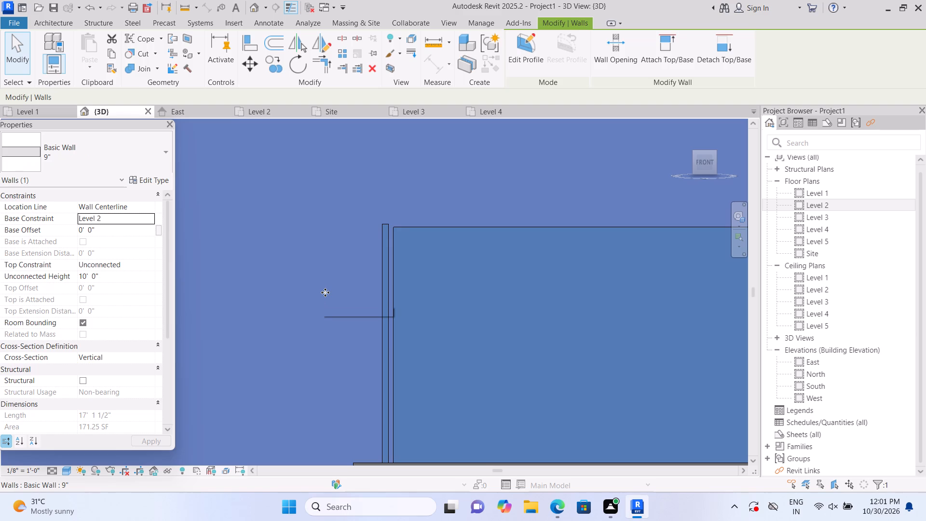
pyautogui.press('Escape')
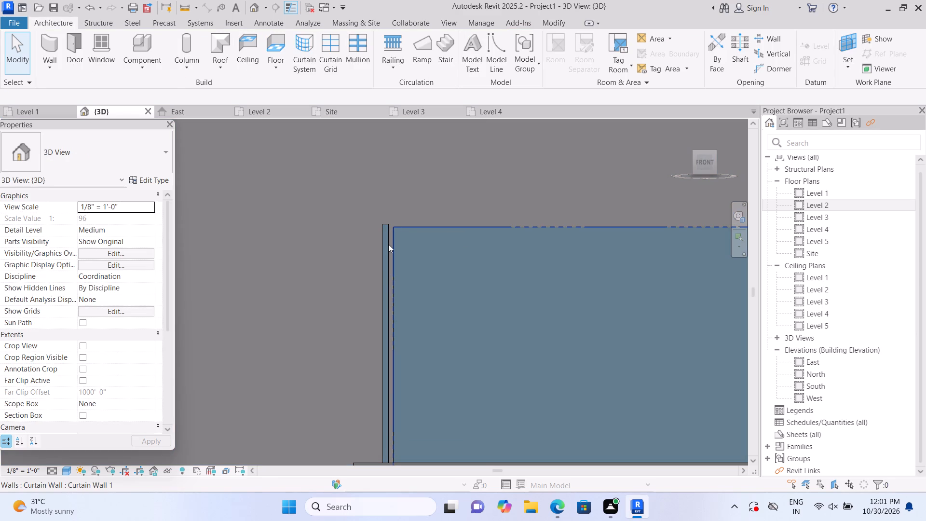
pyautogui.click(388, 245)
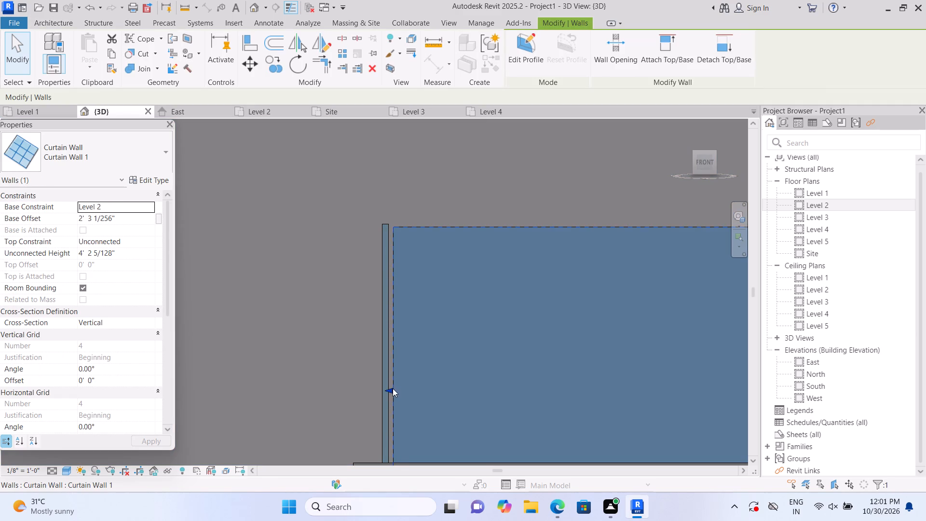
pyautogui.click(391, 389)
pyautogui.click(387, 390)
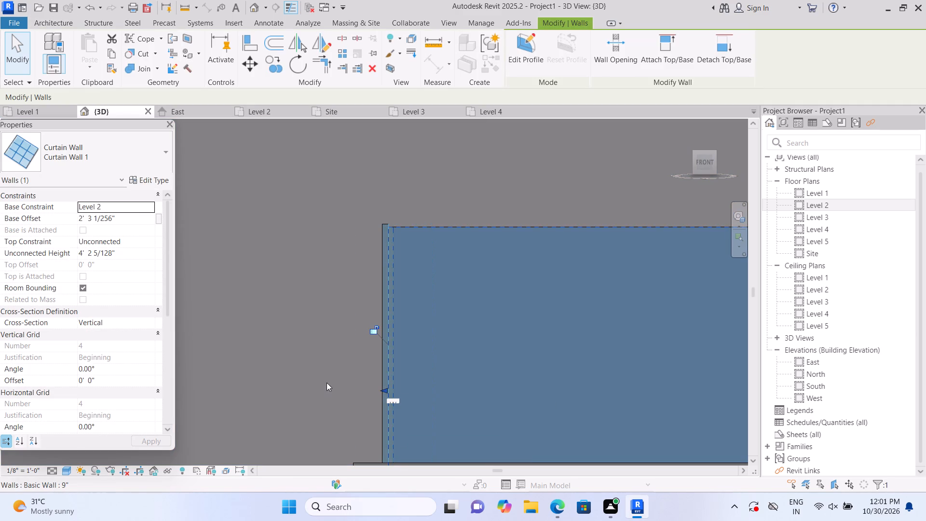
# Lower the top of the lower balcony's side curtain wall slightly to align with the front curtain wall's top edge.
pyautogui.press('Escape')
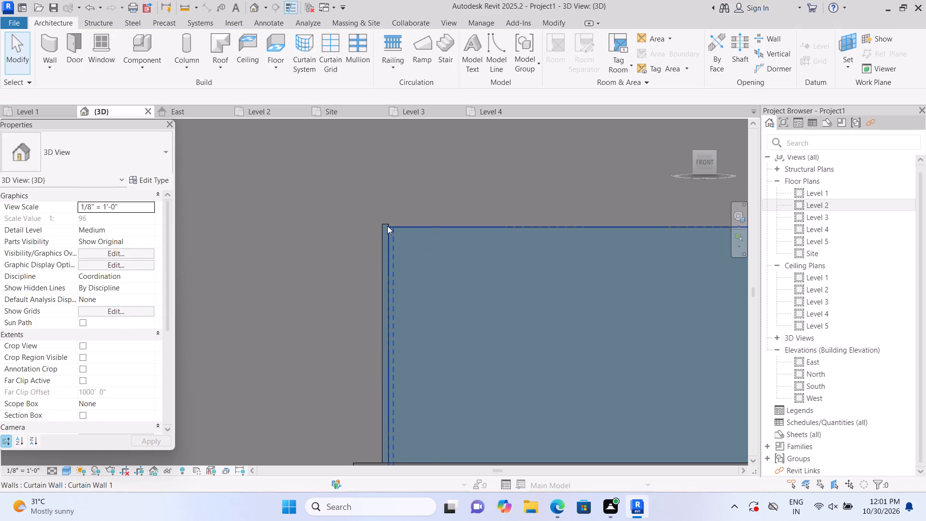
pyautogui.click(383, 223)
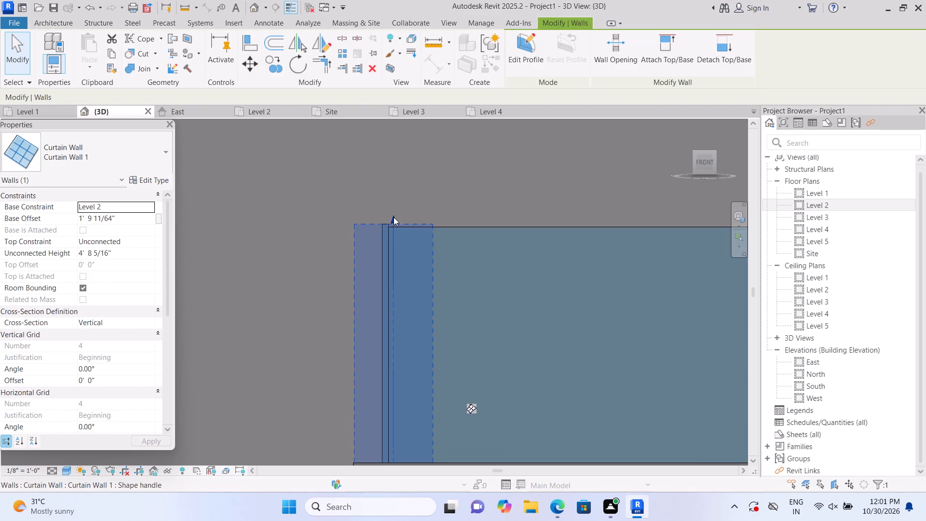
pyautogui.moveTo(394, 217); pyautogui.dragTo(398, 227)
pyautogui.press('Escape')
pyautogui.scroll(-5, 446, 183)
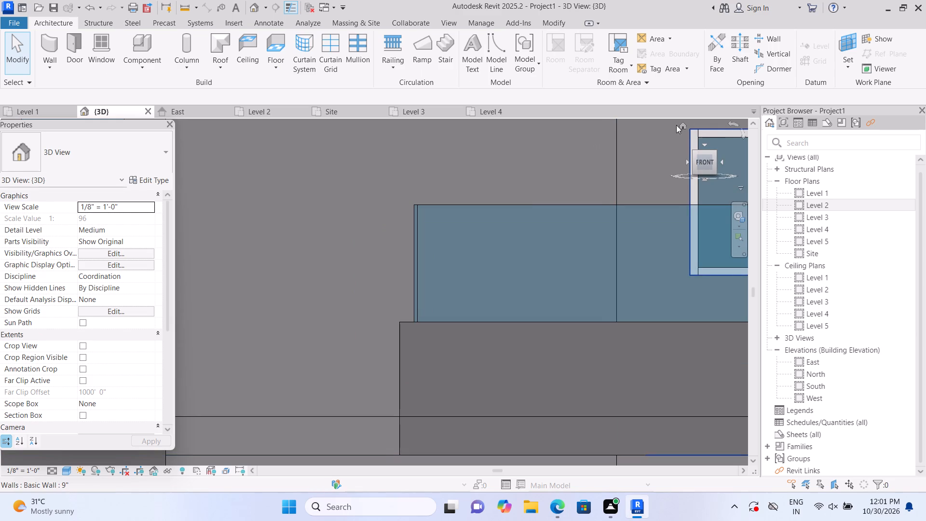
# Open the in-place generic model containing the roof-level slab, side parapet and balcony bands for editing.
pyautogui.click(683, 127)
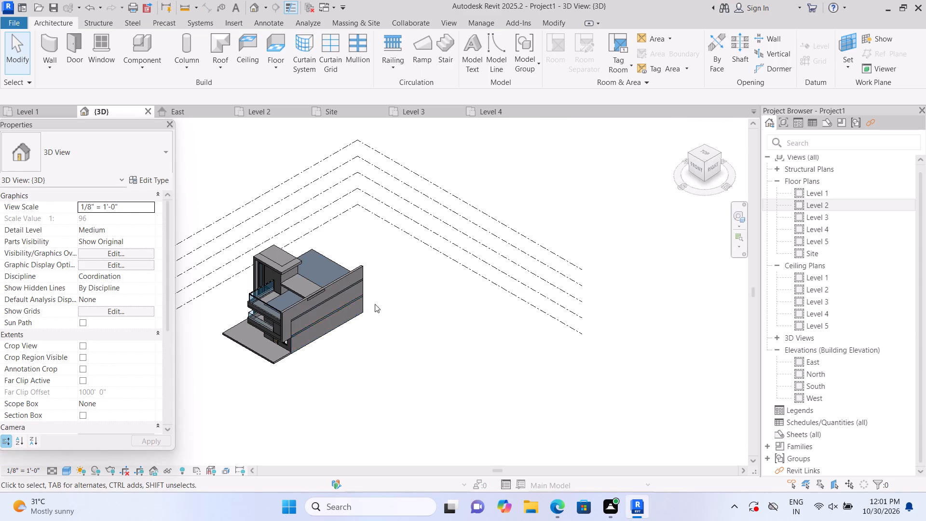
pyautogui.keyDown('shift'); pyautogui.moveTo(214, 369); pyautogui.dragTo(272, 413, button='middle'); pyautogui.keyUp('shift')
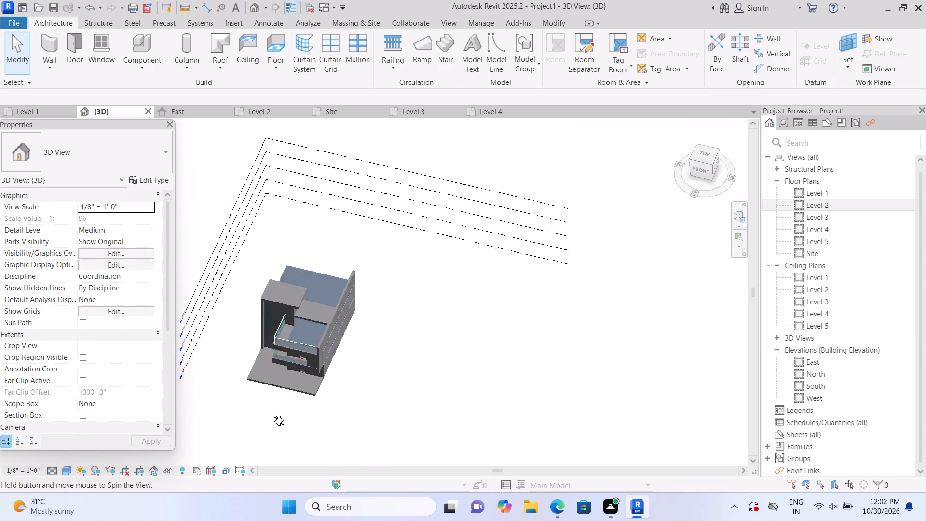
pyautogui.keyDown('shift'); pyautogui.moveTo(272, 413); pyautogui.dragTo(363, 384, button='middle'); pyautogui.keyUp('shift')
pyautogui.keyDown('shift'); pyautogui.moveTo(363, 376); pyautogui.dragTo(367, 349, button='middle'); pyautogui.keyUp('shift')
pyautogui.keyDown('shift'); pyautogui.middleClick(367, 351); pyautogui.keyUp('shift')
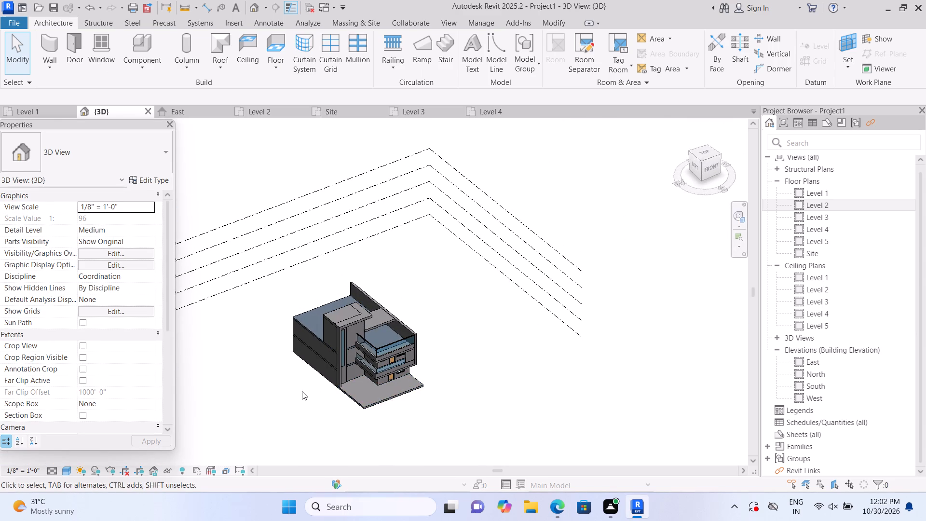
pyautogui.keyDown('shift'); pyautogui.moveTo(308, 408); pyautogui.dragTo(311, 348, button='middle'); pyautogui.keyUp('shift')
pyautogui.keyDown('shift'); pyautogui.scroll(1, 311, 348); pyautogui.keyUp('shift')
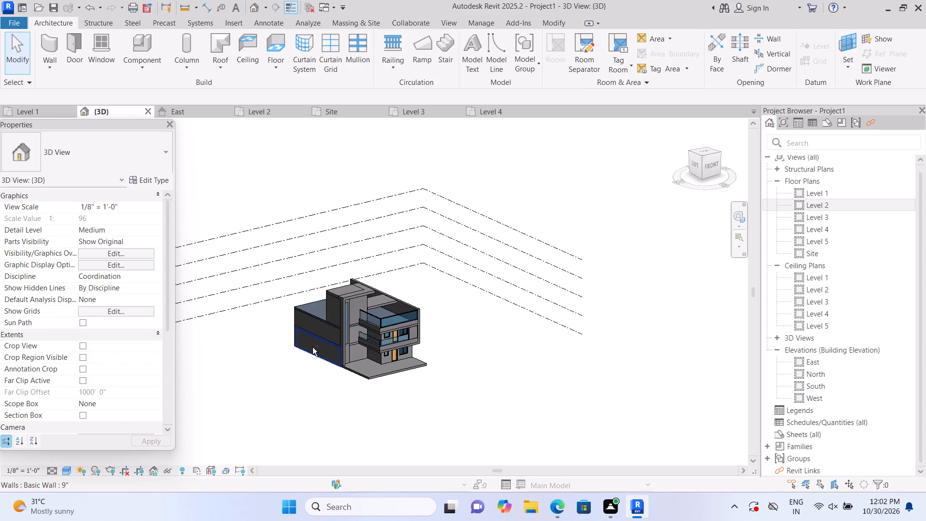
pyautogui.keyDown('shift'); pyautogui.scroll(5, 326, 338); pyautogui.keyUp('shift')
pyautogui.scroll(6, 348, 317)
pyautogui.scroll(2, 362, 371)
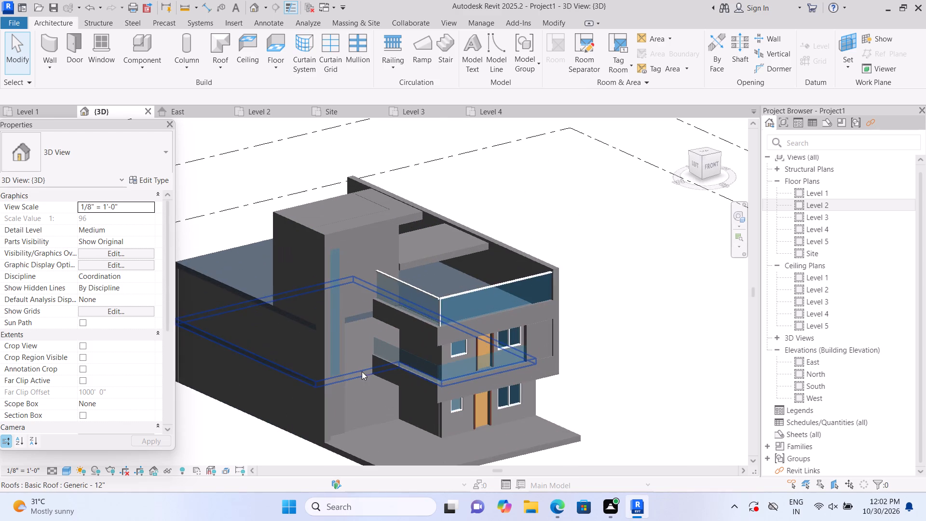
pyautogui.scroll(2, 358, 369)
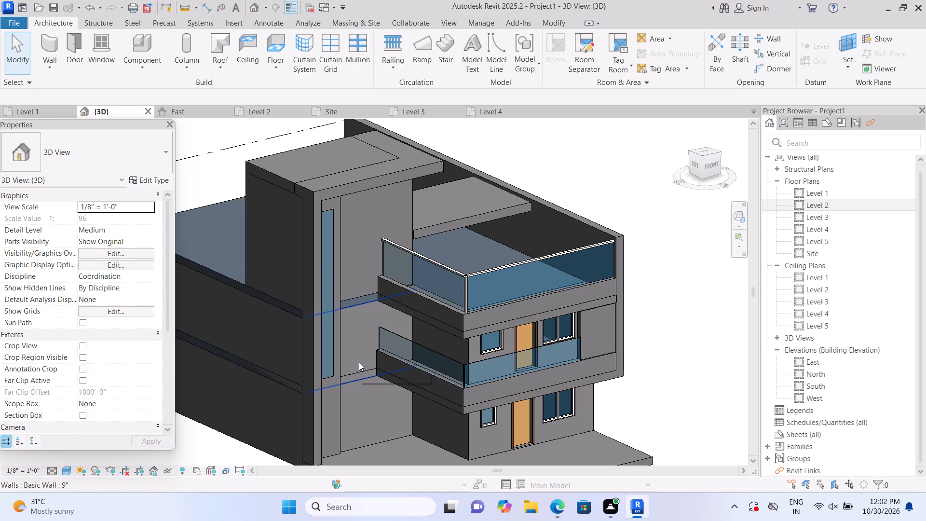
pyautogui.click(451, 212)
pyautogui.click(525, 67)
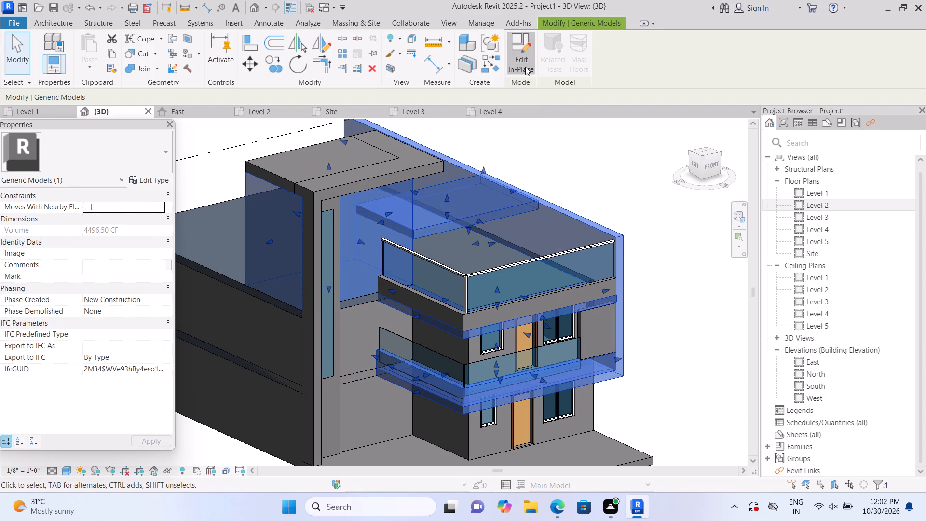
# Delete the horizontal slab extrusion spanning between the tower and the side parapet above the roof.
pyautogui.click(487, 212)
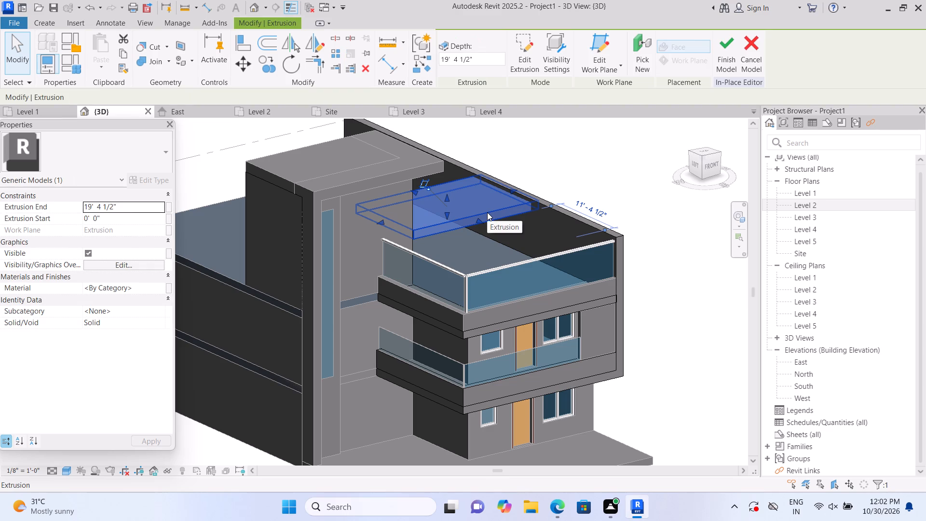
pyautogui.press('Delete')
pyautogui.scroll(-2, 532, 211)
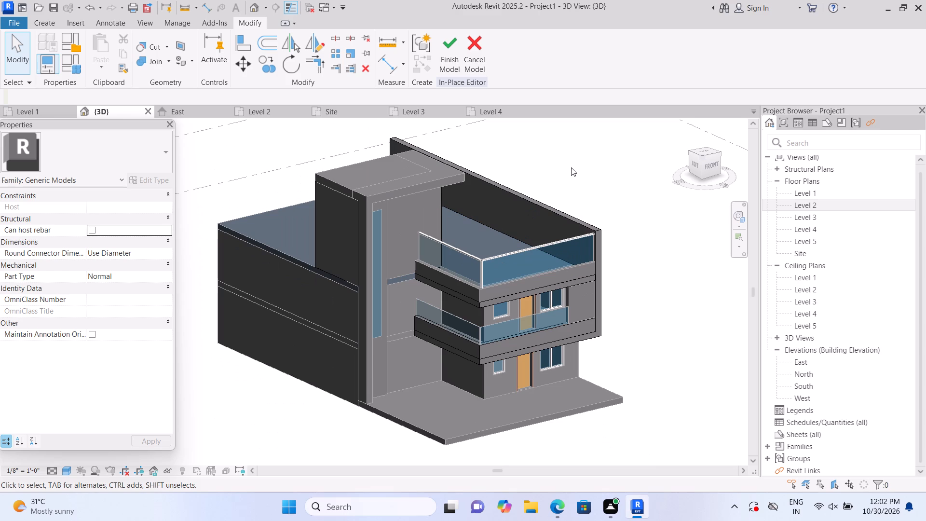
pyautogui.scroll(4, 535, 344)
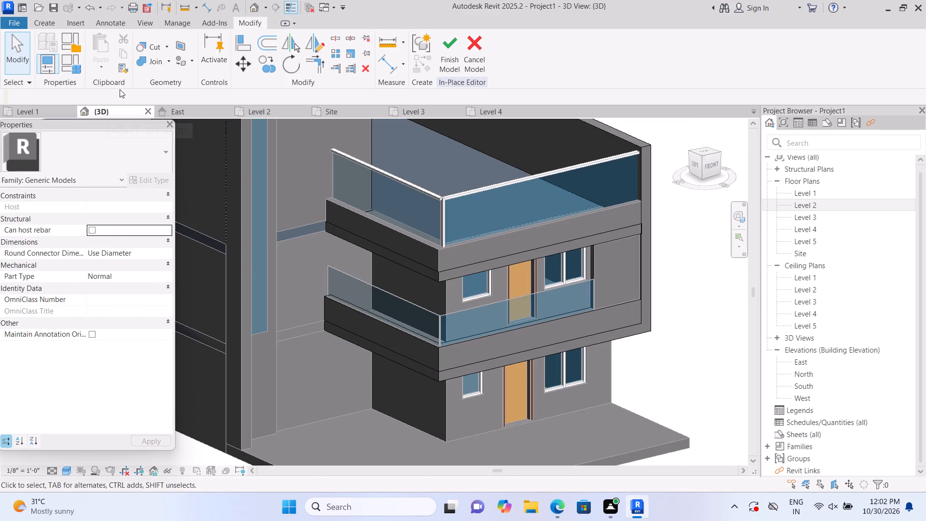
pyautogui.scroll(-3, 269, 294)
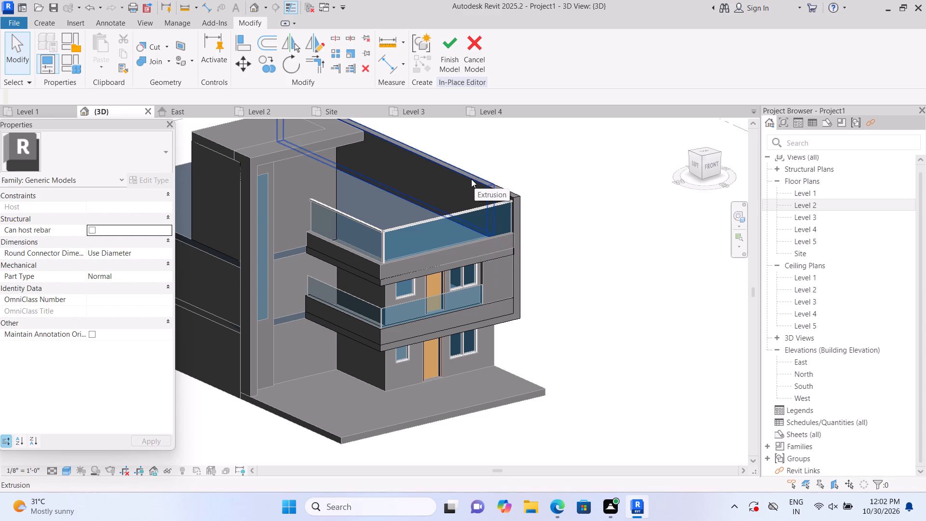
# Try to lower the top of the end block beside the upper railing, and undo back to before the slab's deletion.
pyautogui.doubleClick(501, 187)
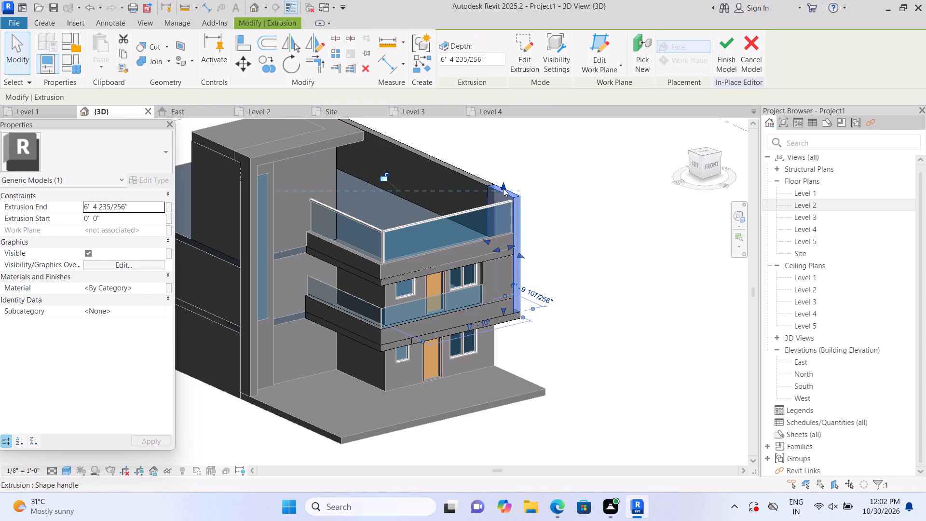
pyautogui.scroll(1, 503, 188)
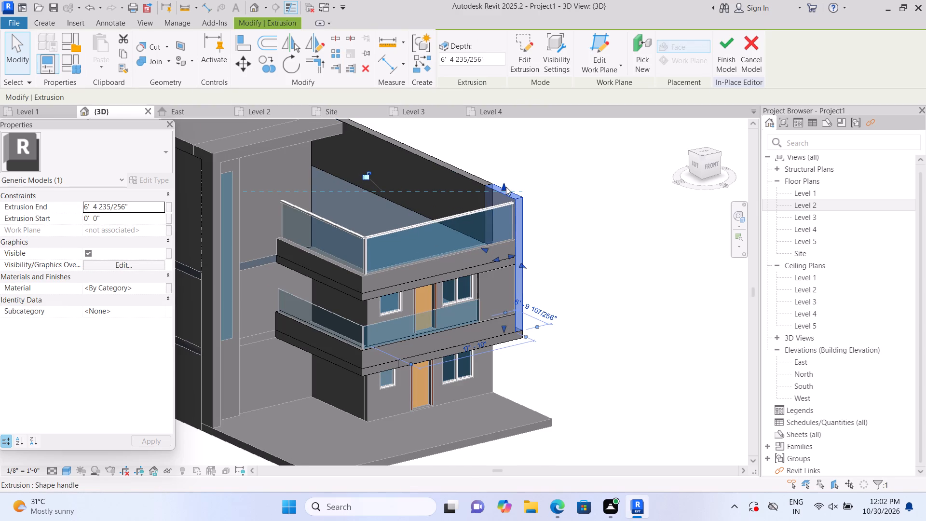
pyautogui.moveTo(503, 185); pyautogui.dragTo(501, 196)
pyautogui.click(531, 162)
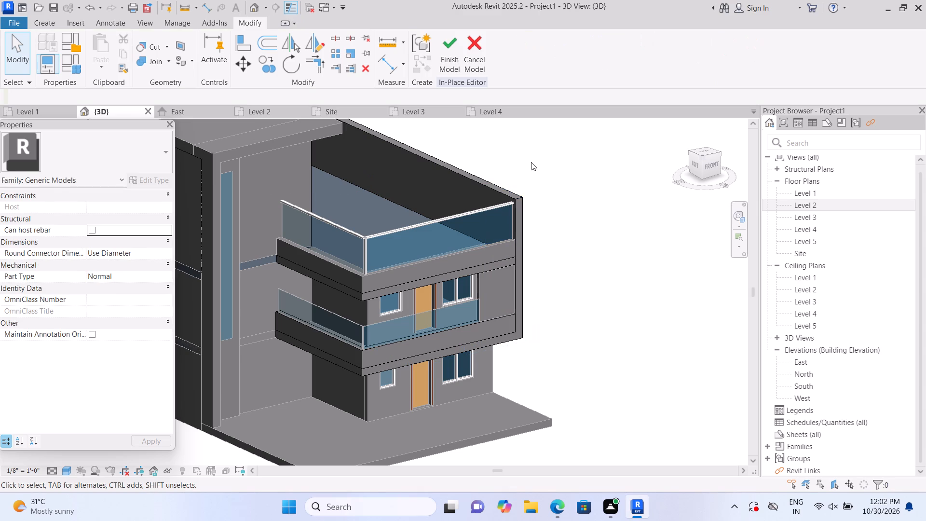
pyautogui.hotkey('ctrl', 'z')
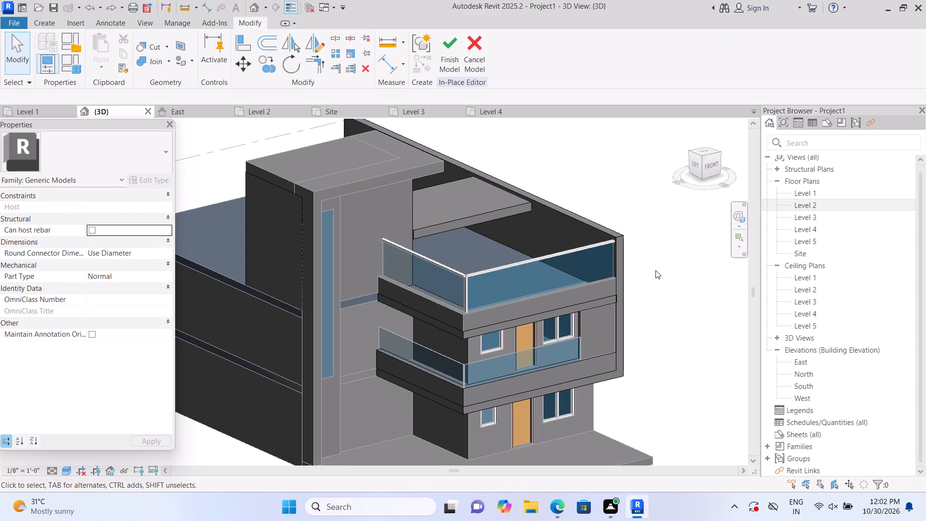
# Lower the top of the end block beside the upper balcony to about the height of the glass railing.
pyautogui.scroll(5, 655, 270)
pyautogui.scroll(2, 618, 243)
pyautogui.click(583, 214)
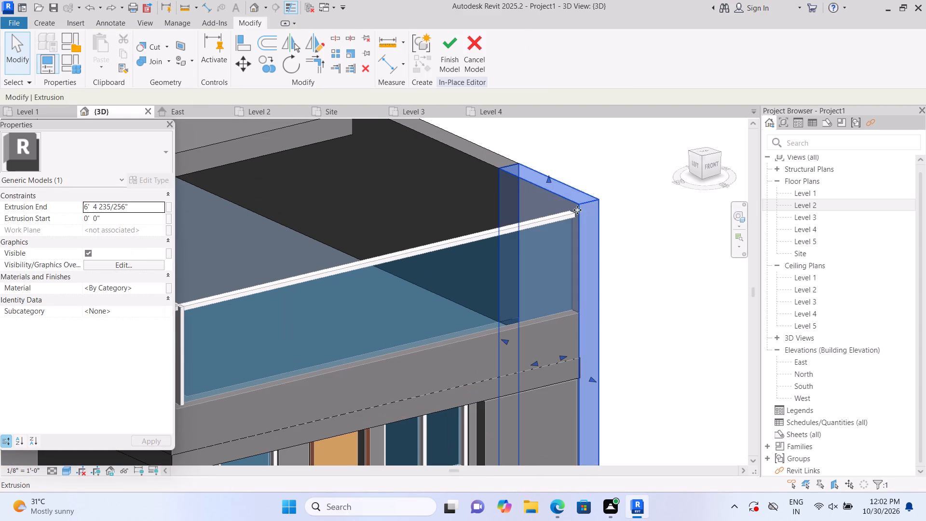
pyautogui.moveTo(547, 178); pyautogui.dragTo(547, 190)
pyautogui.click(596, 160)
# Lower the top of the long side parapet extrusion to line up with the shortened end block.
pyautogui.scroll(-3, 596, 160)
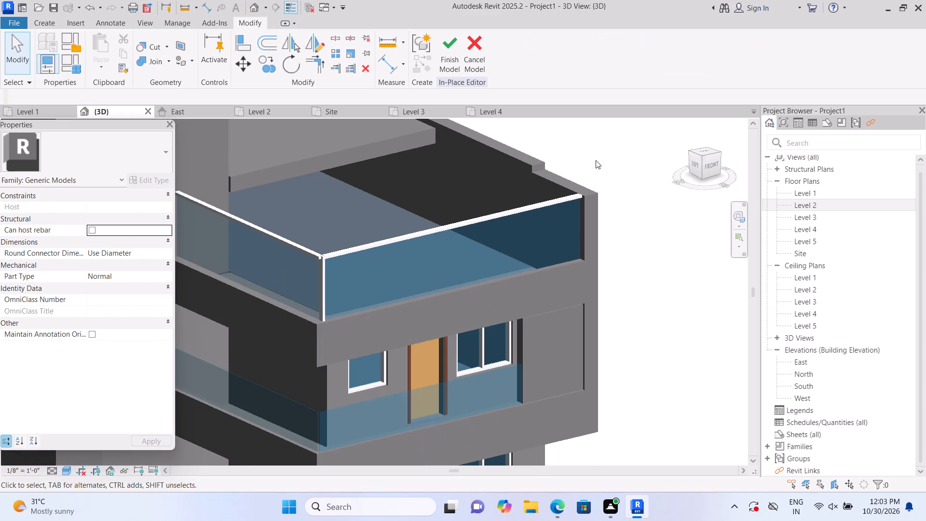
pyautogui.click(523, 154)
pyautogui.scroll(-2, 518, 154)
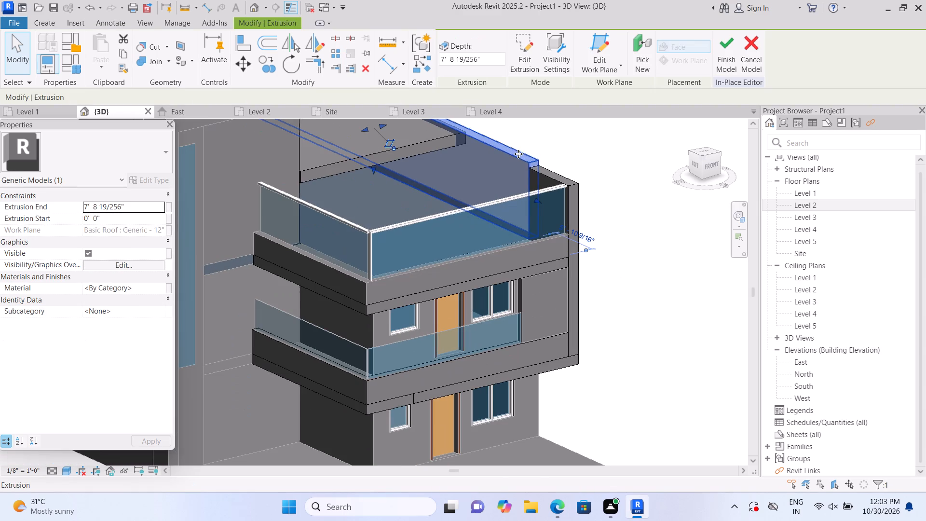
pyautogui.keyDown('shift'); pyautogui.moveTo(616, 154); pyautogui.dragTo(550, 197, button='middle'); pyautogui.keyUp('shift')
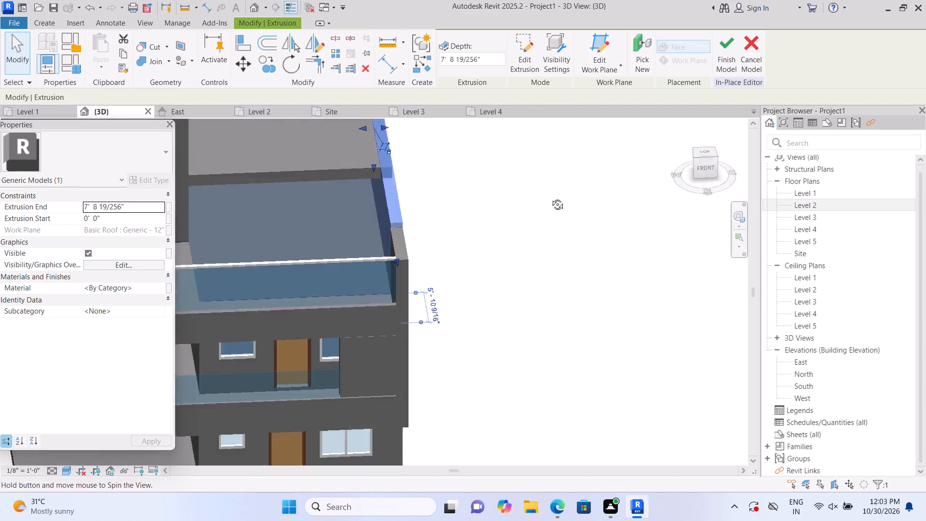
pyautogui.keyDown('shift'); pyautogui.moveTo(550, 197); pyautogui.dragTo(450, 219, button='middle'); pyautogui.keyUp('shift')
pyautogui.keyDown('shift'); pyautogui.middleClick(450, 219); pyautogui.keyUp('shift')
pyautogui.moveTo(449, 219); pyautogui.dragTo(485, 349, button='middle')
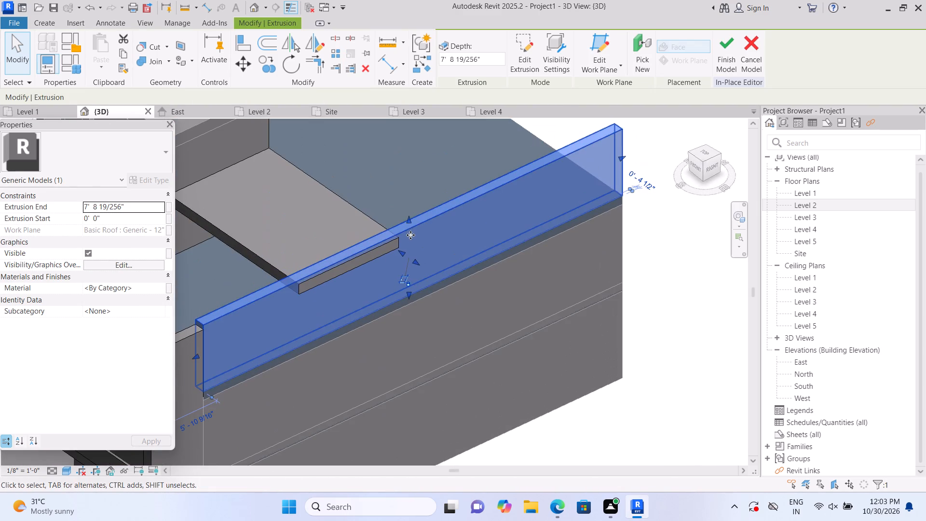
pyautogui.moveTo(409, 220); pyautogui.dragTo(411, 226)
pyautogui.click(663, 242)
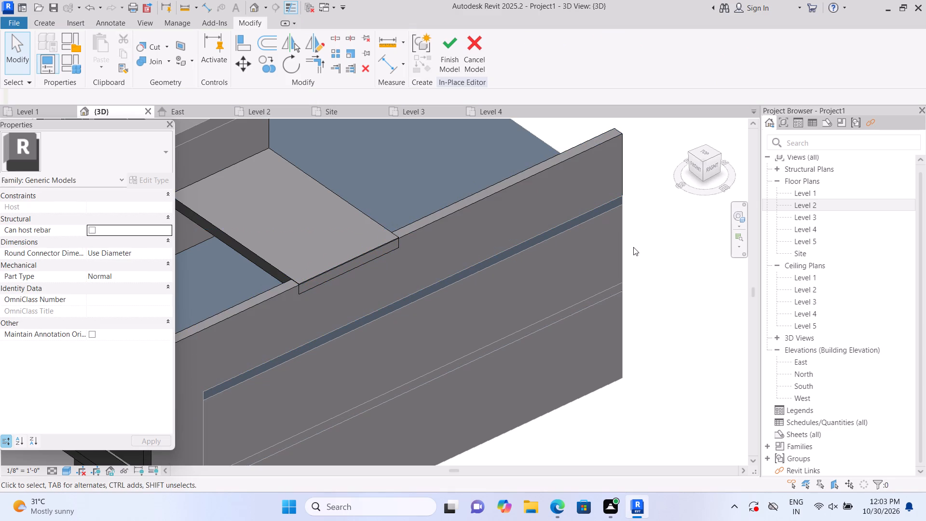
# Delete the 19' 4 1/2" deep slab extrusion spanning between the tower and the side parapet above the roof.
pyautogui.scroll(-5, 633, 248)
pyautogui.keyDown('shift'); pyautogui.moveTo(243, 307); pyautogui.dragTo(256, 324, button='middle'); pyautogui.keyUp('shift')
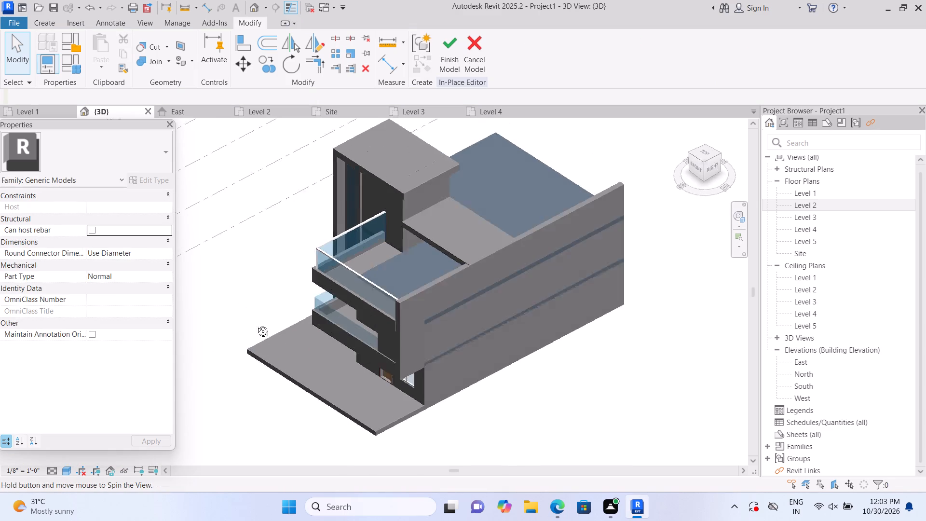
pyautogui.keyDown('shift'); pyautogui.moveTo(256, 324); pyautogui.dragTo(401, 308, button='middle'); pyautogui.keyUp('shift')
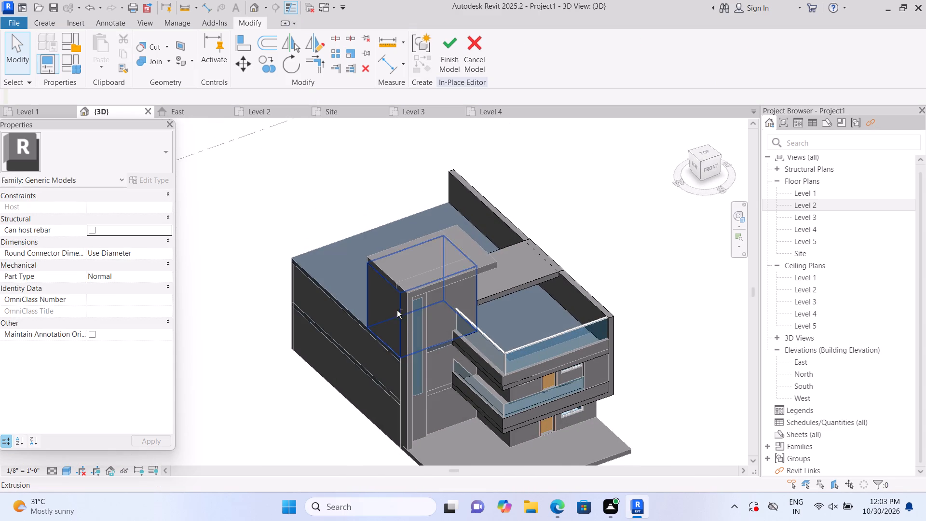
pyautogui.scroll(2, 298, 383)
pyautogui.moveTo(295, 370); pyautogui.dragTo(185, 330, button='middle')
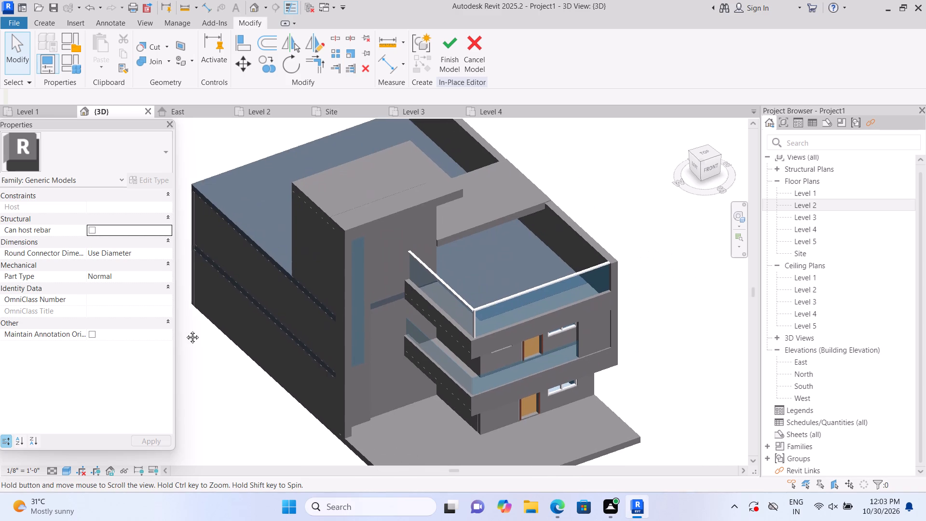
pyautogui.moveTo(185, 330); pyautogui.dragTo(170, 328, button='middle')
pyautogui.scroll(1, 271, 365)
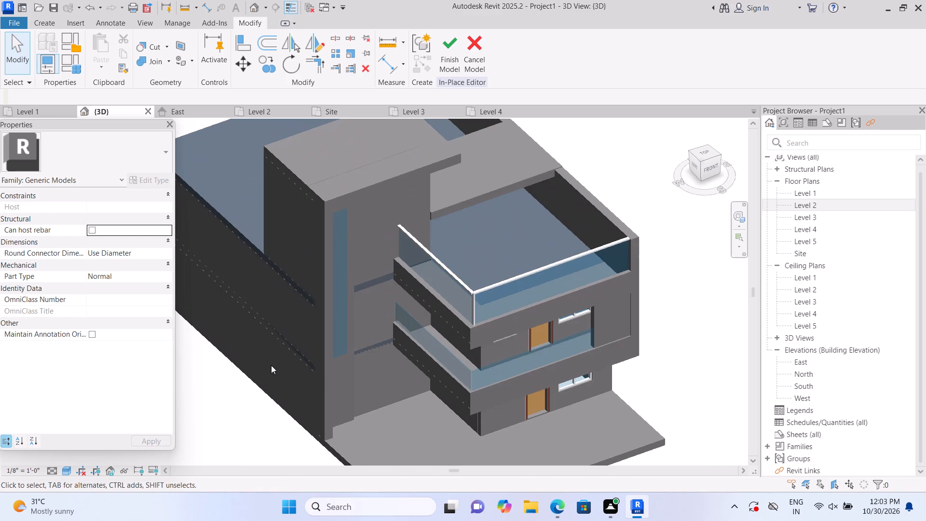
pyautogui.click(483, 193)
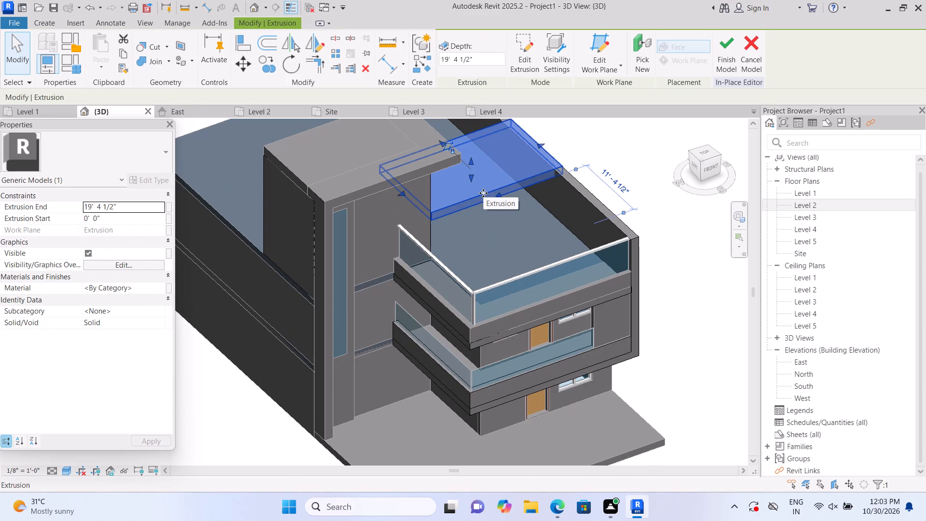
pyautogui.press('Delete')
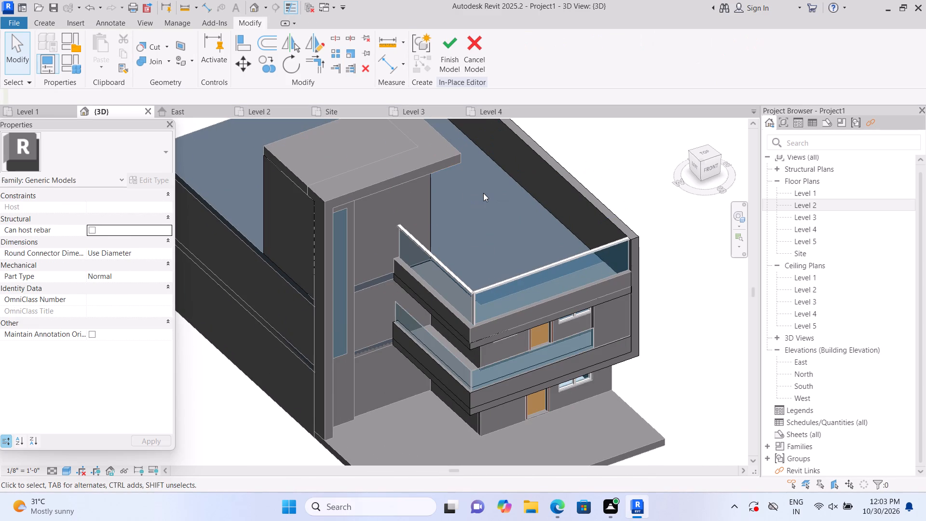
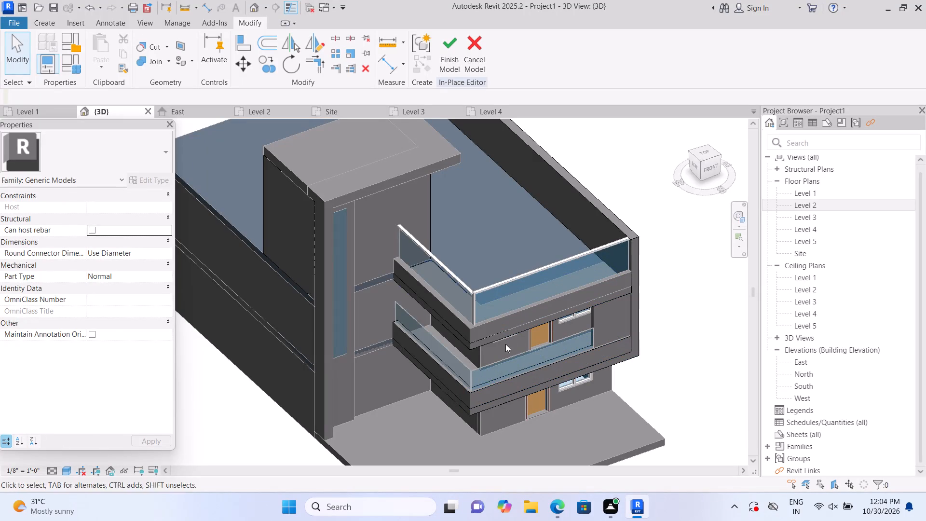
# Finish the in-place generic model and return to the project.
pyautogui.scroll(3, 437, 397)
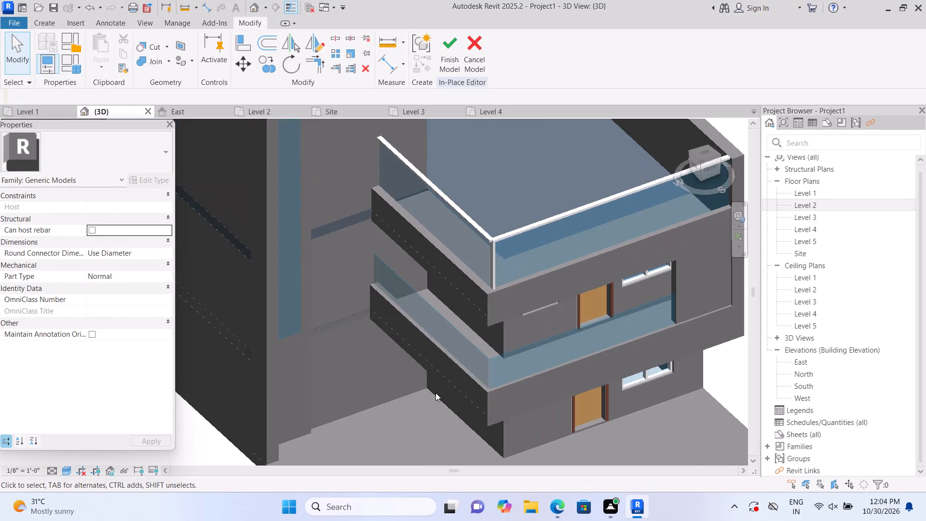
pyautogui.moveTo(436, 393); pyautogui.dragTo(358, 388, button='middle')
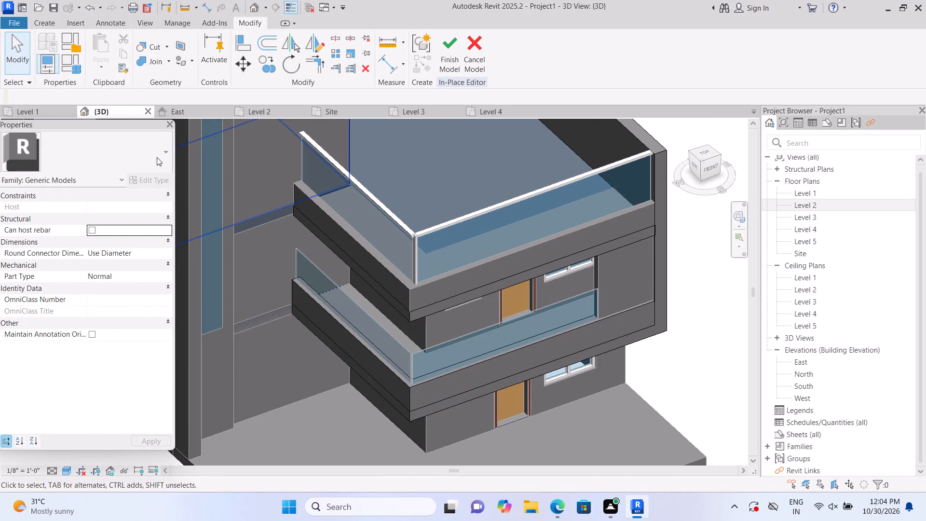
pyautogui.scroll(-5, 265, 267)
pyautogui.moveTo(276, 300); pyautogui.dragTo(325, 375, button='middle')
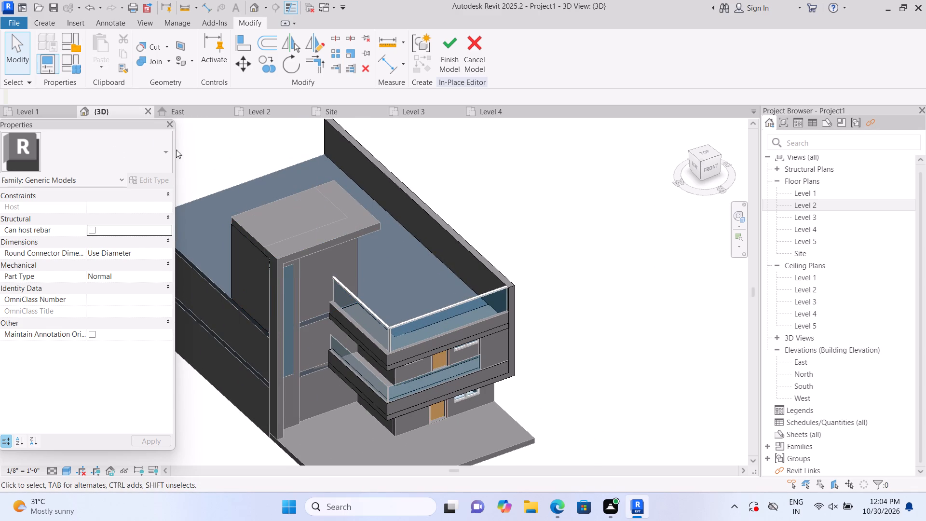
pyautogui.scroll(2, 185, 163)
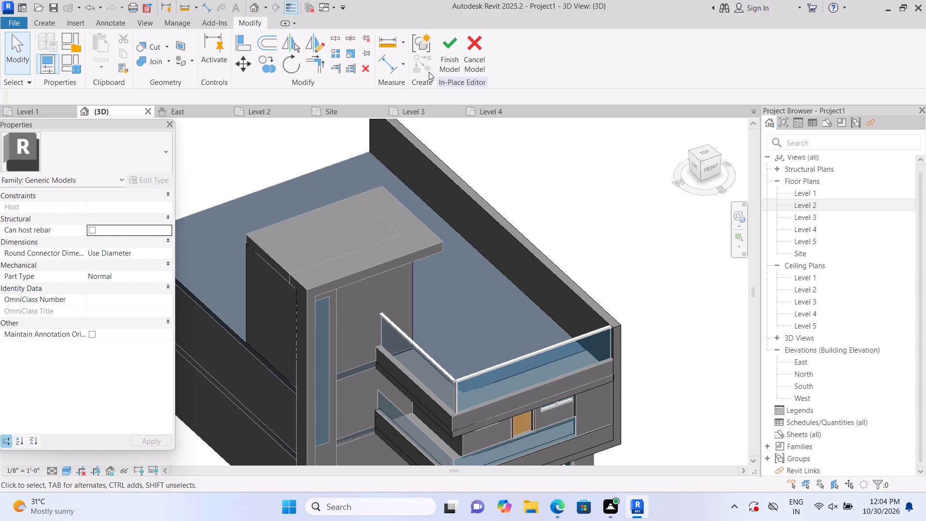
pyautogui.click(455, 68)
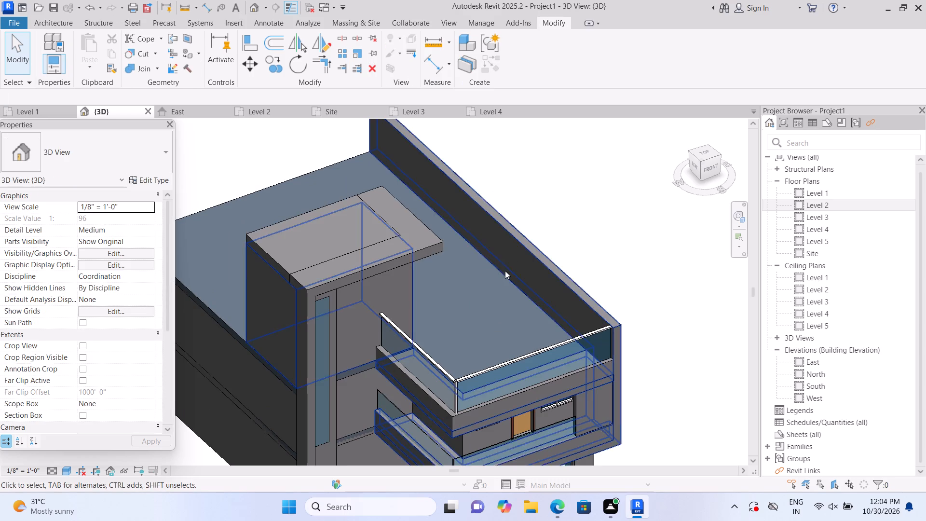
# Place 2.5" x 5" rectangular mullions along the top edges, corner and both vertical ends of the lower balcony's glass railing.
pyautogui.moveTo(488, 259); pyautogui.dragTo(454, 176, button='middle')
pyautogui.moveTo(534, 361); pyautogui.dragTo(537, 343, button='middle')
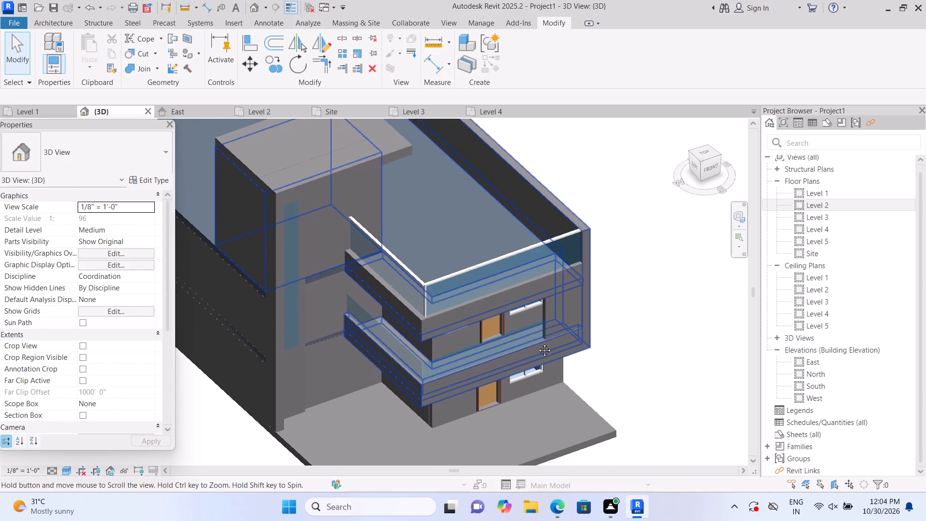
pyautogui.moveTo(537, 343); pyautogui.dragTo(535, 314, button='middle')
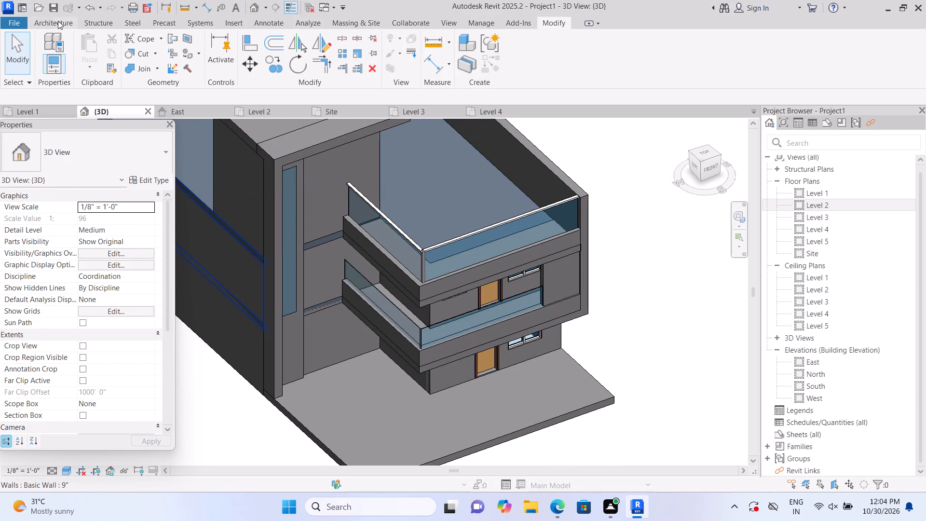
pyautogui.click(59, 21)
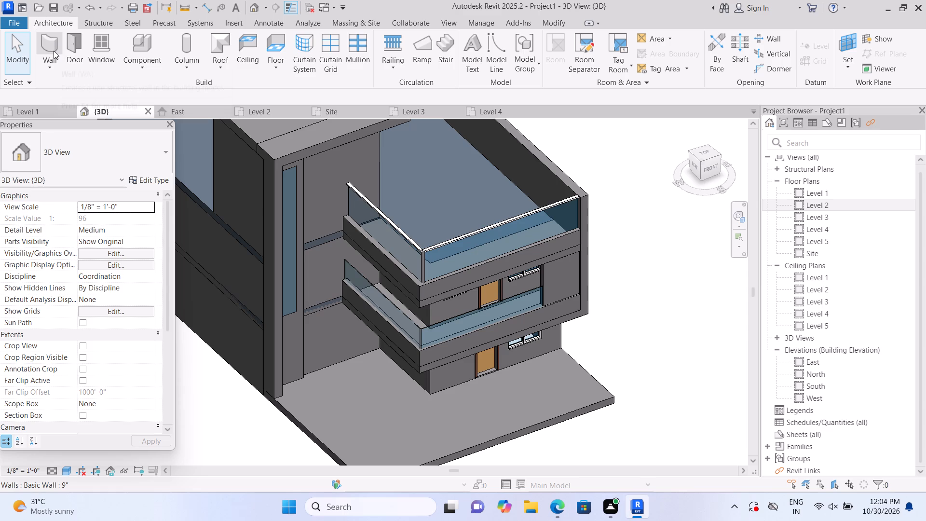
pyautogui.doubleClick(368, 54)
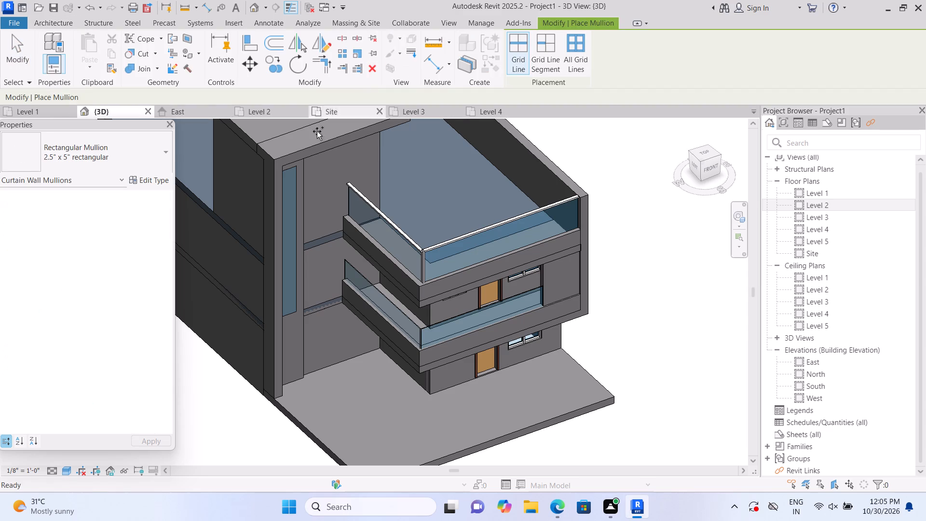
pyautogui.scroll(2, 536, 458)
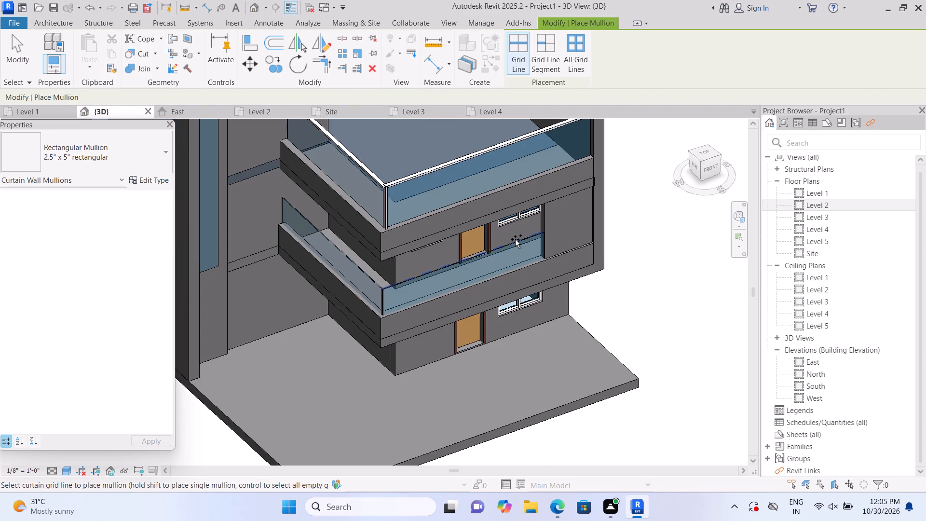
pyautogui.click(515, 239)
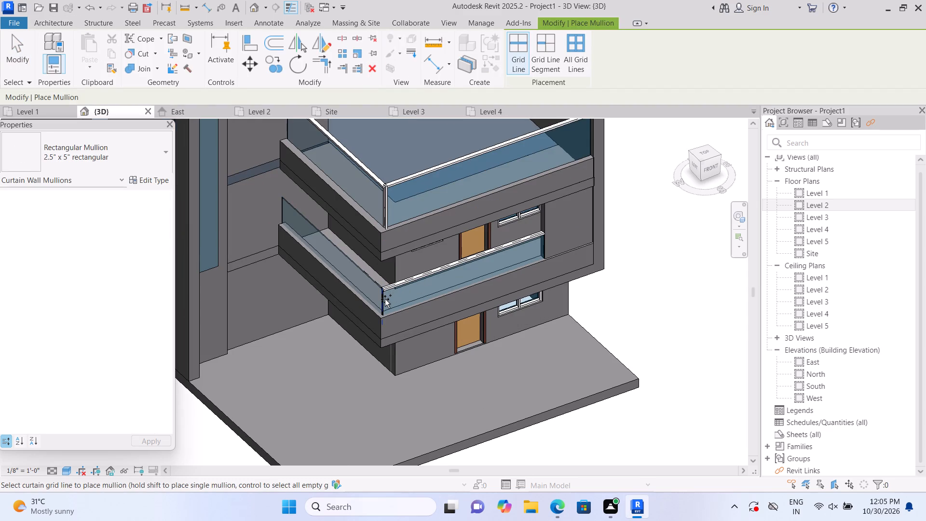
pyautogui.click(384, 300)
pyautogui.click(361, 274)
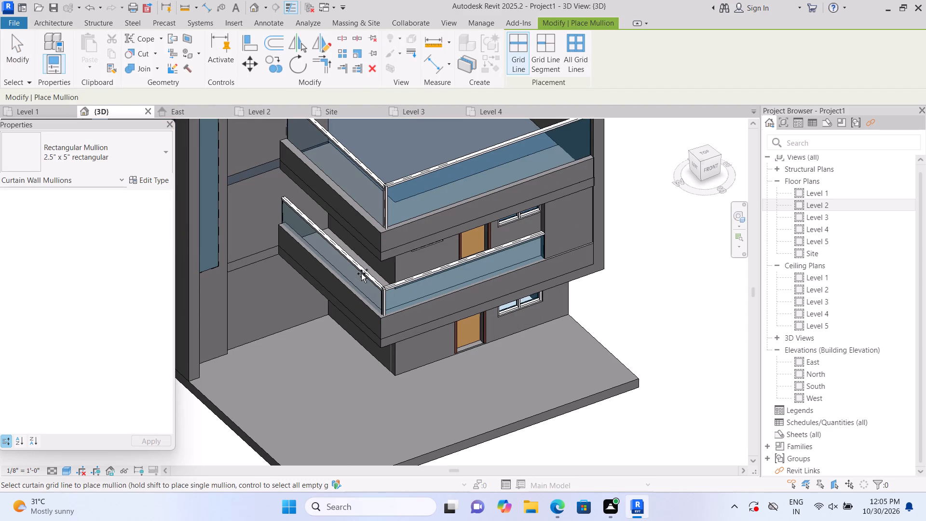
pyautogui.scroll(-3, 361, 274)
pyautogui.scroll(2, 315, 256)
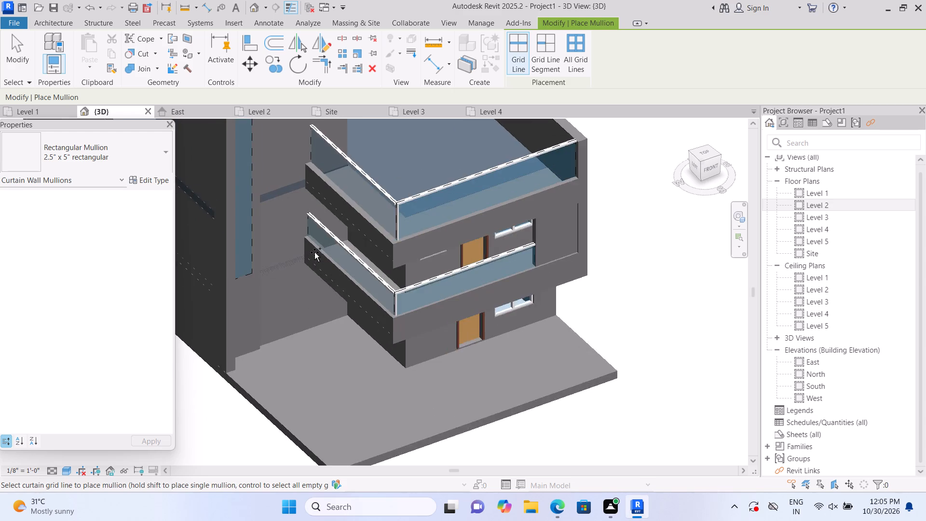
pyautogui.scroll(2, 314, 252)
pyautogui.click(314, 221)
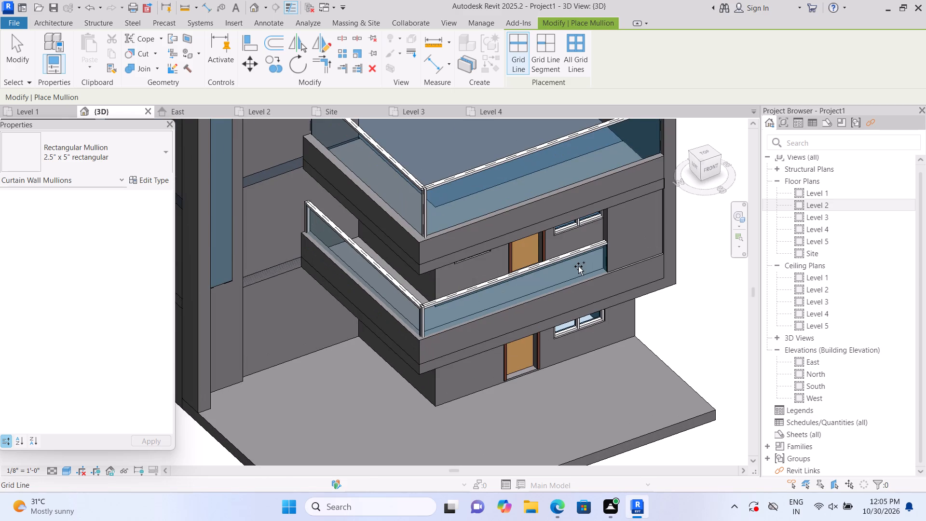
pyautogui.click(596, 259)
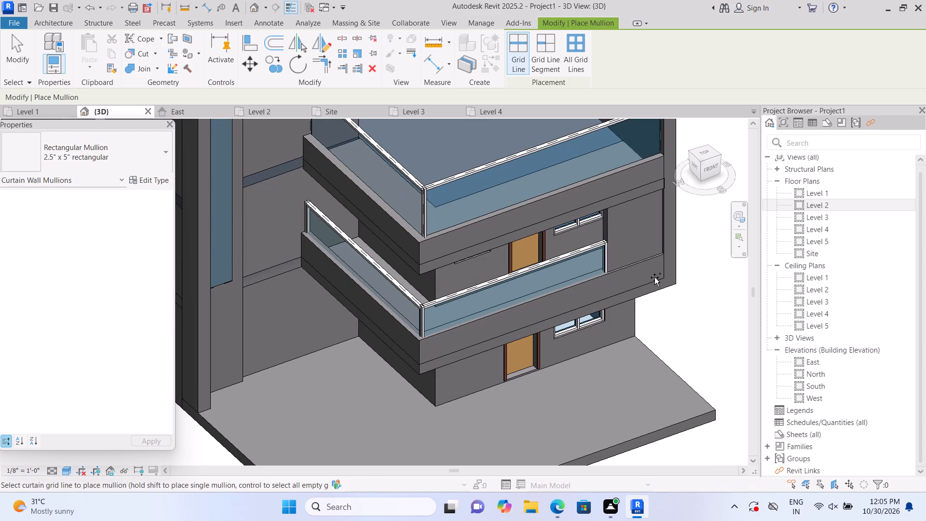
# Add 2.5" x 5" rectangular mullions to the two vertical end edges of the upper balcony's glass railing.
pyautogui.scroll(-3, 667, 305)
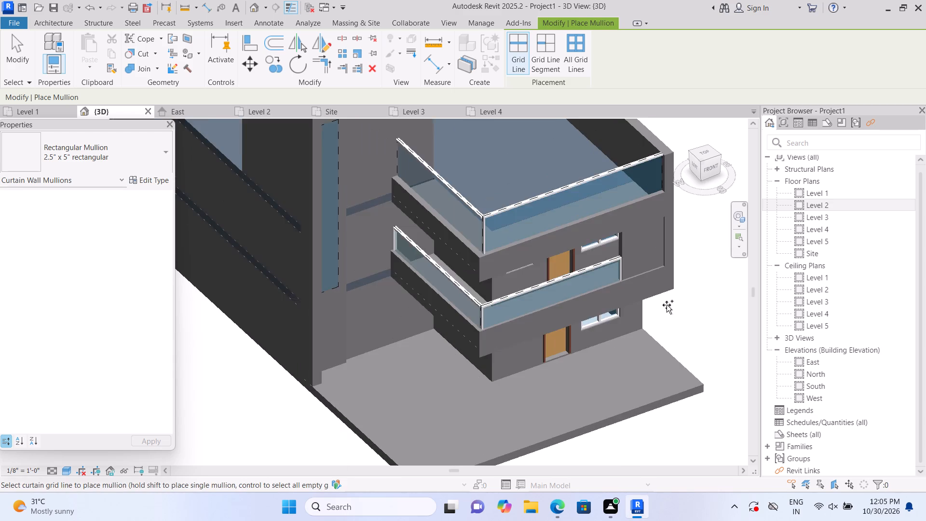
pyautogui.click(435, 182)
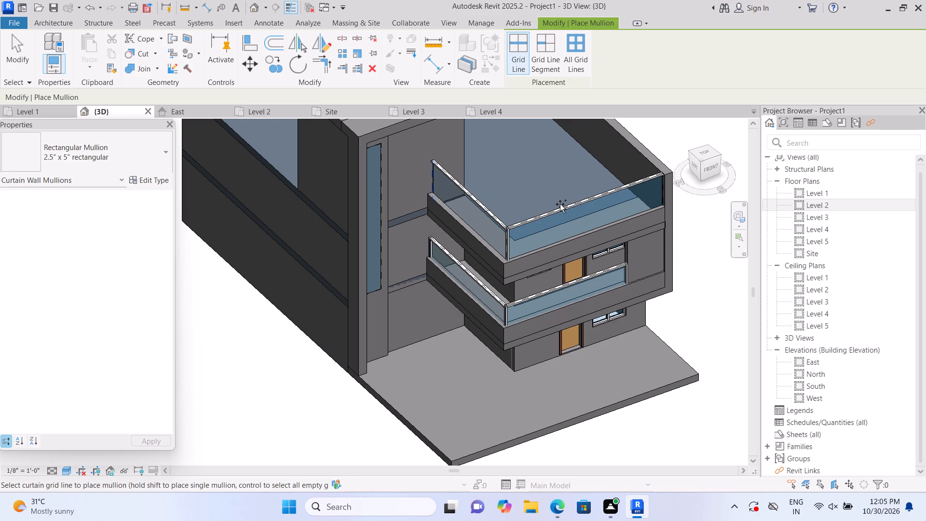
pyautogui.click(656, 191)
pyautogui.scroll(-2, 666, 212)
pyautogui.moveTo(687, 206); pyautogui.dragTo(611, 265, button='middle')
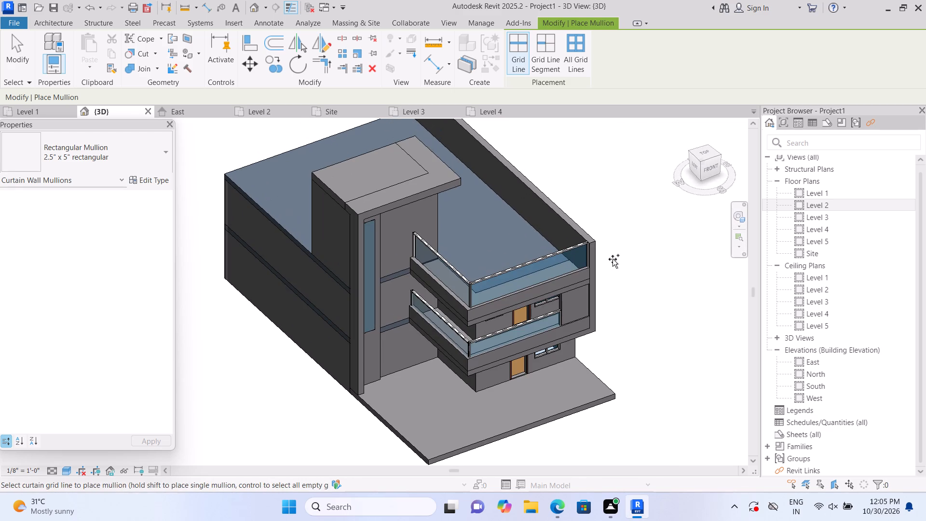
pyautogui.press('Escape')
pyautogui.scroll(-1, 613, 258)
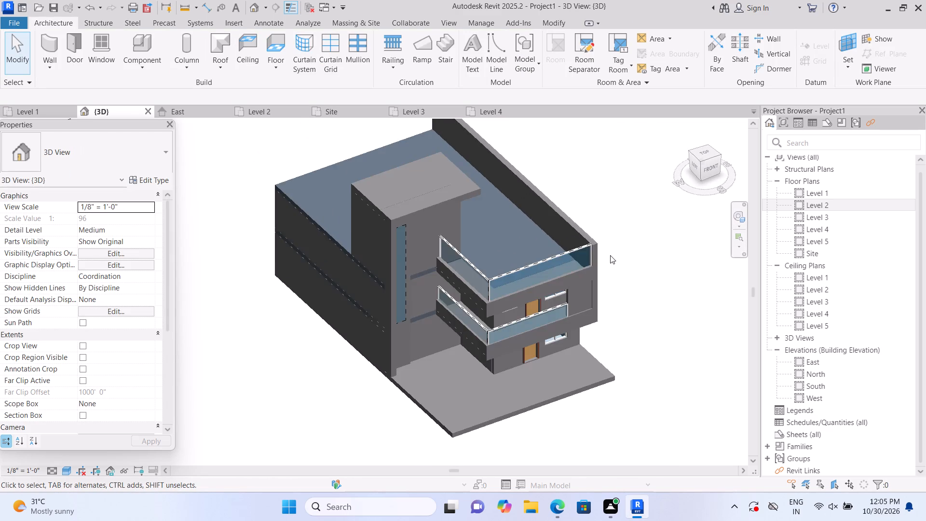
# From the front, add three horizontal curtain grid lines to the tower's tall glazing: about 4'-6" below its top, and two more about 5'-11" apart below.
pyautogui.scroll(6, 469, 280)
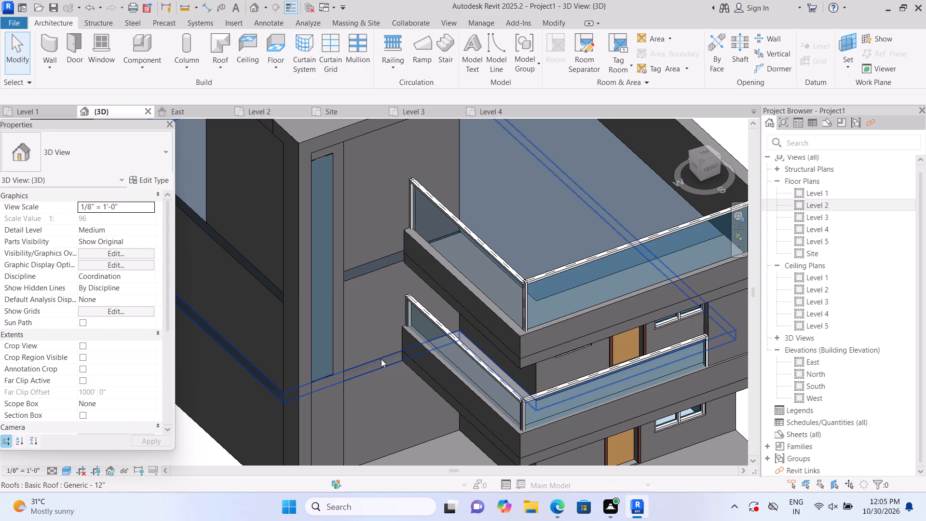
pyautogui.keyDown('shift'); pyautogui.moveTo(373, 360); pyautogui.dragTo(335, 363, button='middle'); pyautogui.keyUp('shift')
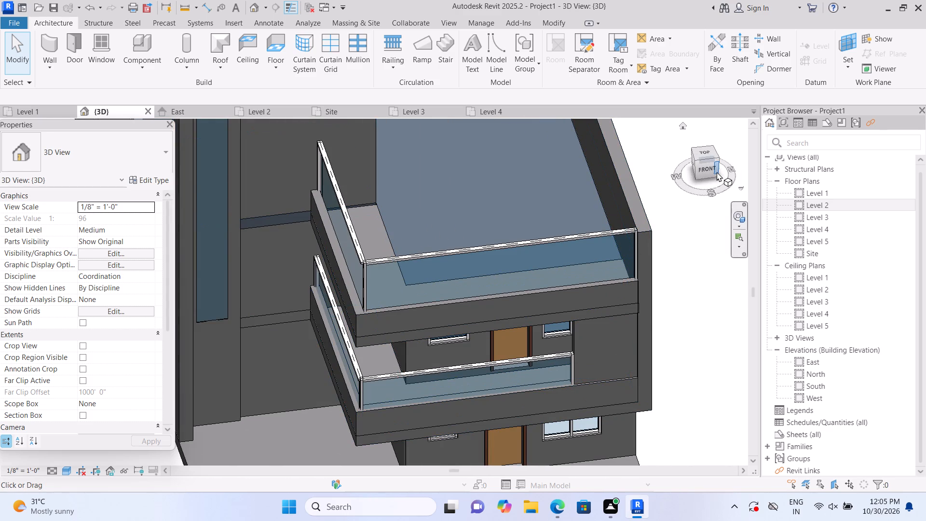
pyautogui.click(717, 172)
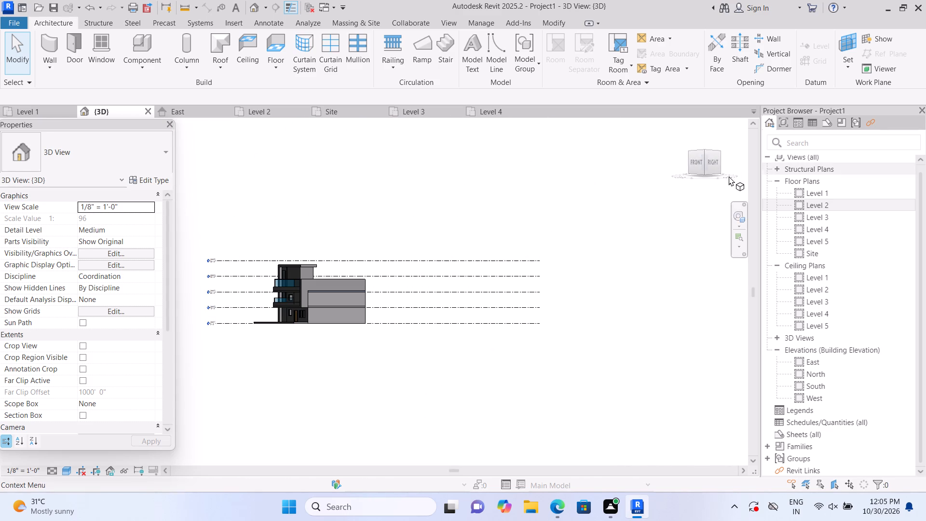
pyautogui.click(695, 165)
pyautogui.scroll(13, 306, 313)
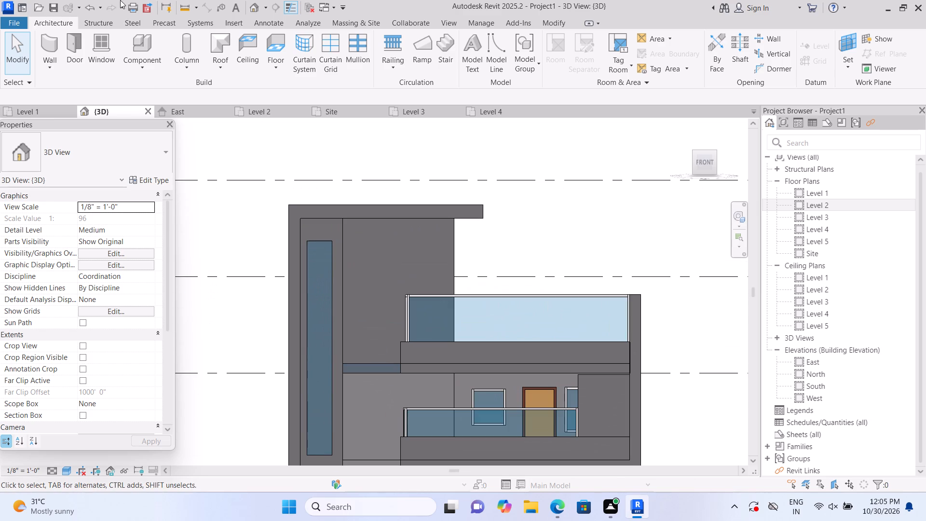
pyautogui.scroll(1, 273, 161)
pyautogui.moveTo(272, 161); pyautogui.dragTo(281, 103, button='middle')
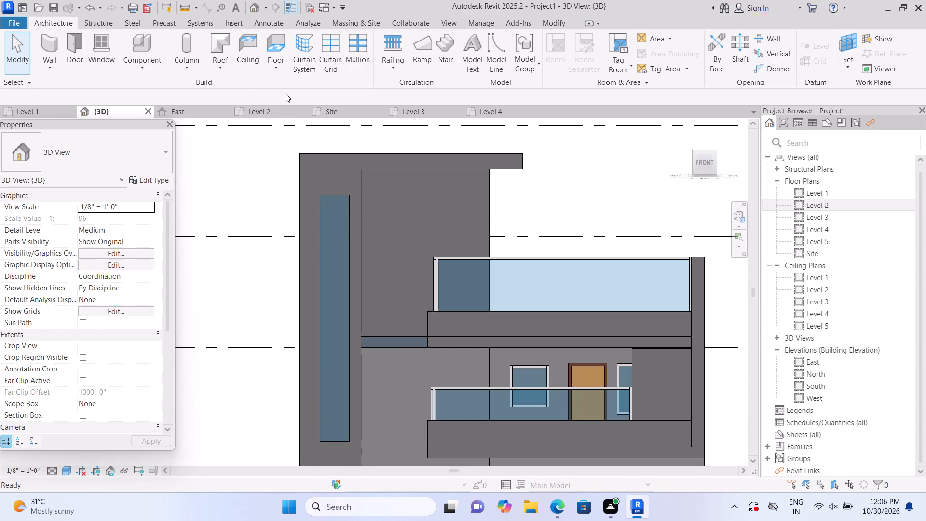
pyautogui.scroll(-2, 285, 95)
pyautogui.scroll(-2, 269, 179)
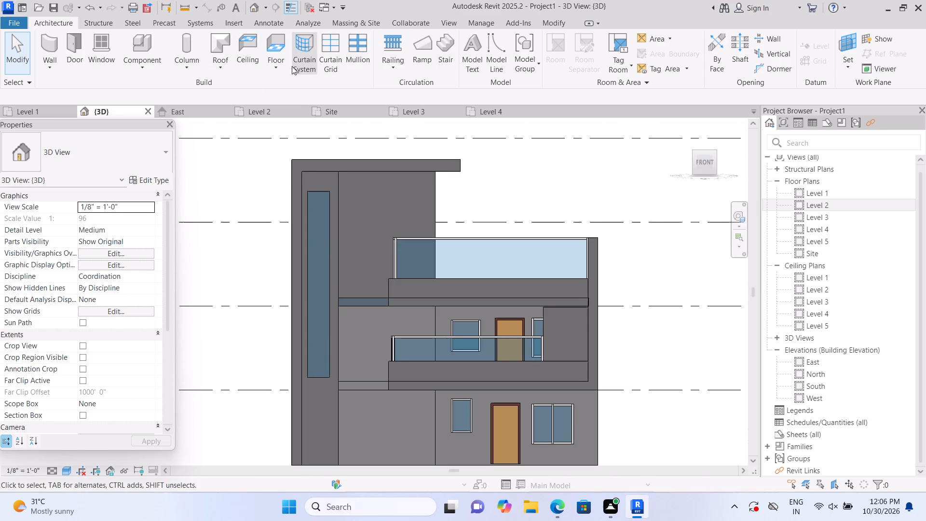
pyautogui.click(336, 54)
pyautogui.scroll(3, 335, 256)
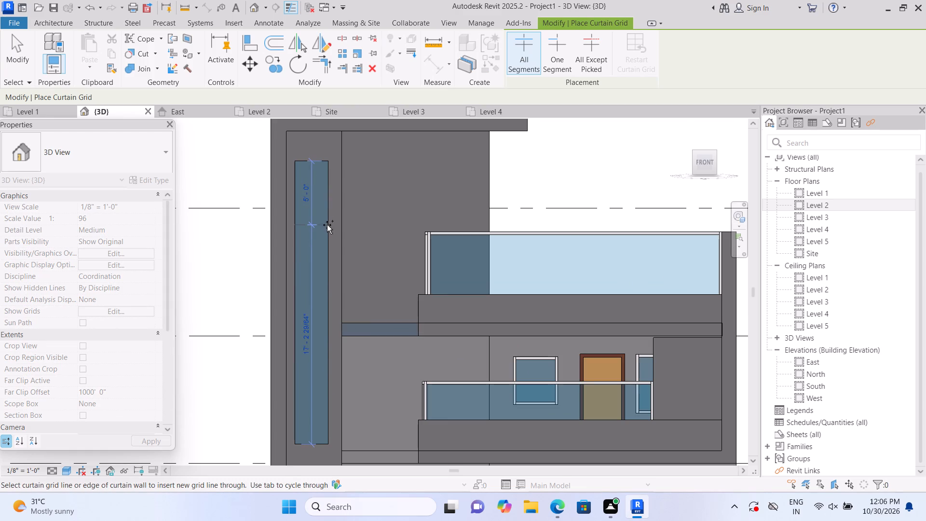
pyautogui.click(328, 220)
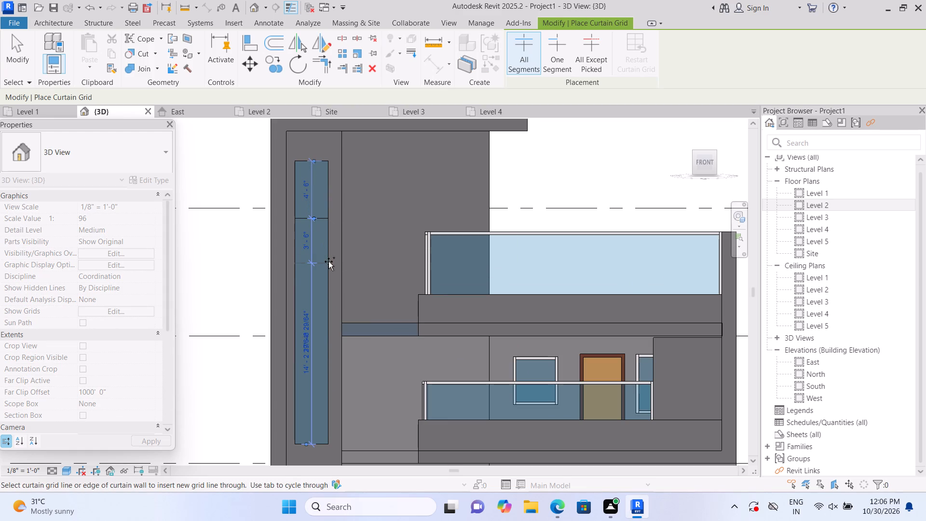
pyautogui.press('Escape')
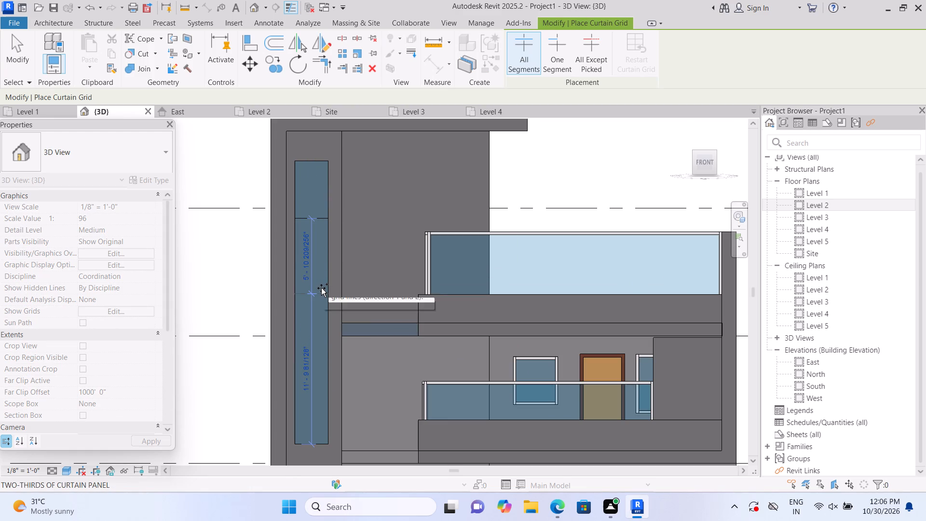
pyautogui.click(324, 285)
pyautogui.press('Escape')
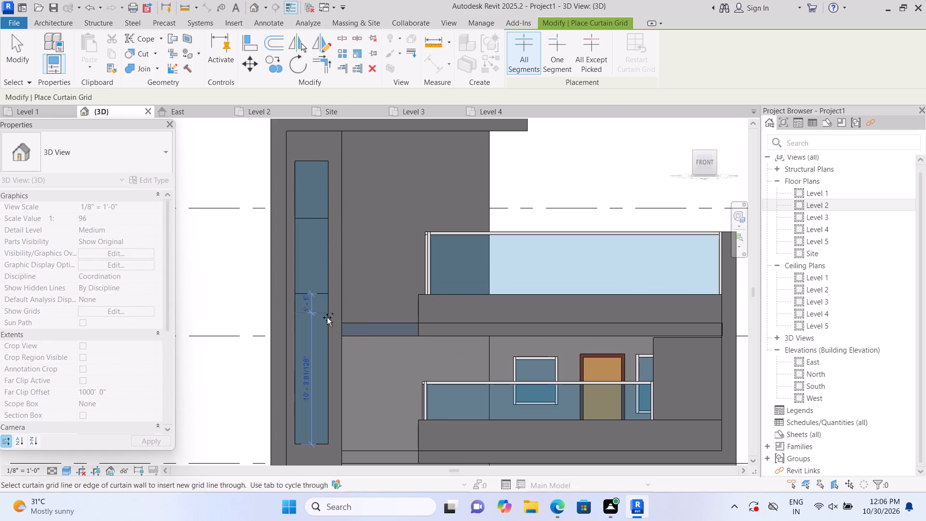
pyautogui.click(315, 372)
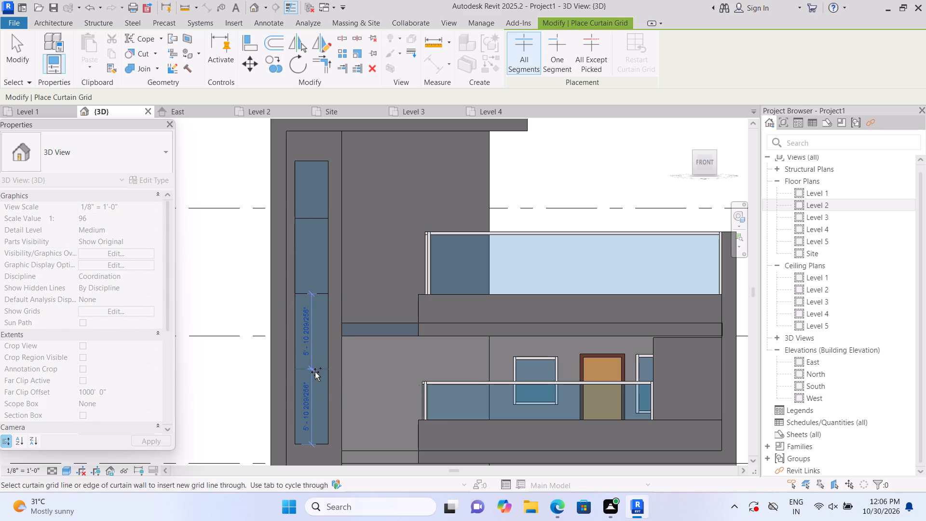
pyautogui.press('Escape')
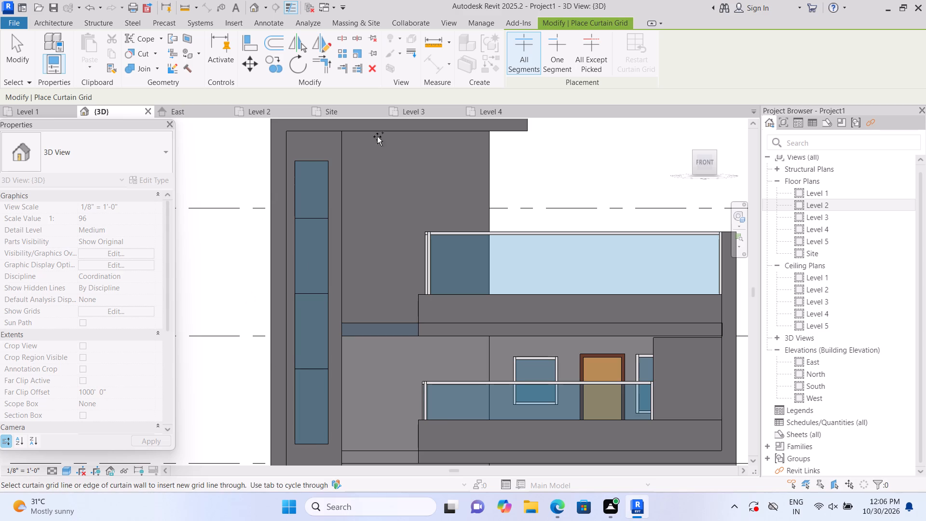
# Place 2.5" x 5" rectangular mullions on the tower glazing's three horizontal grid lines, both vertical edges, and top and bottom edges.
pyautogui.click(72, 23)
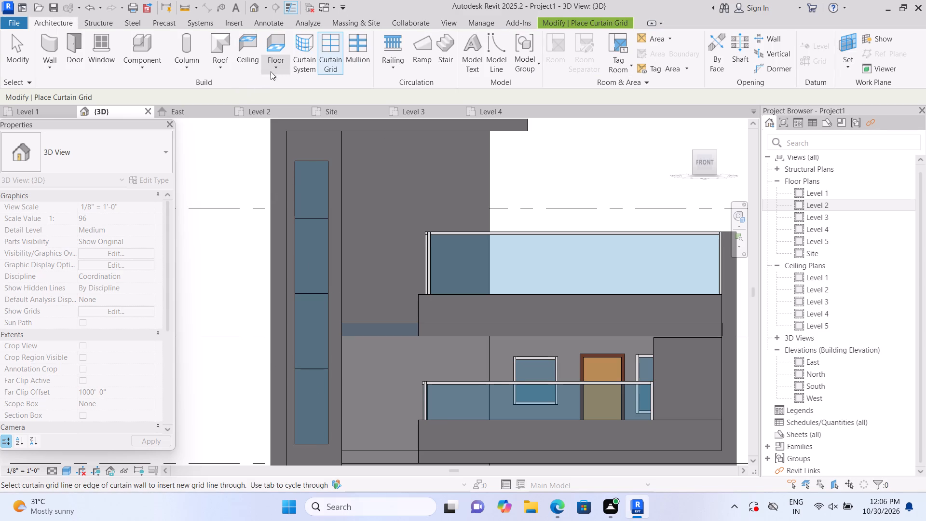
pyautogui.click(365, 64)
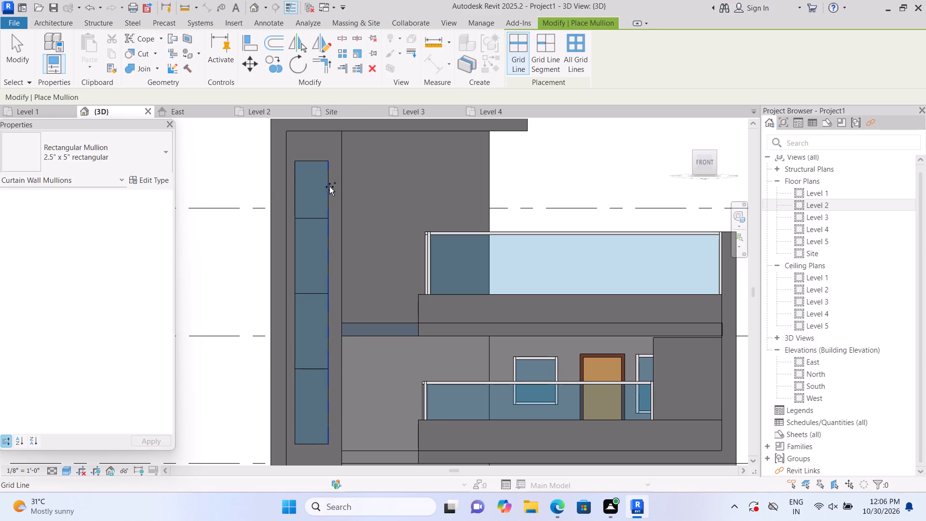
pyautogui.click(318, 218)
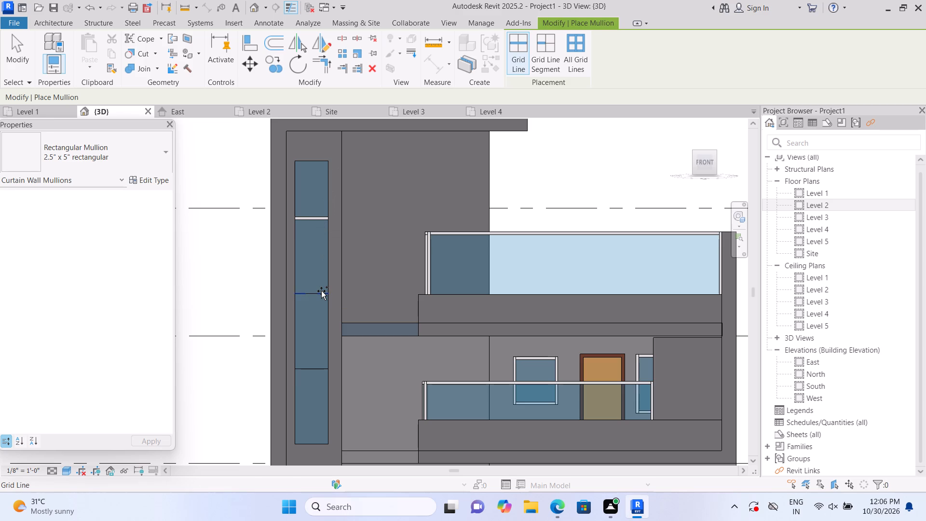
pyautogui.click(321, 291)
pyautogui.click(320, 370)
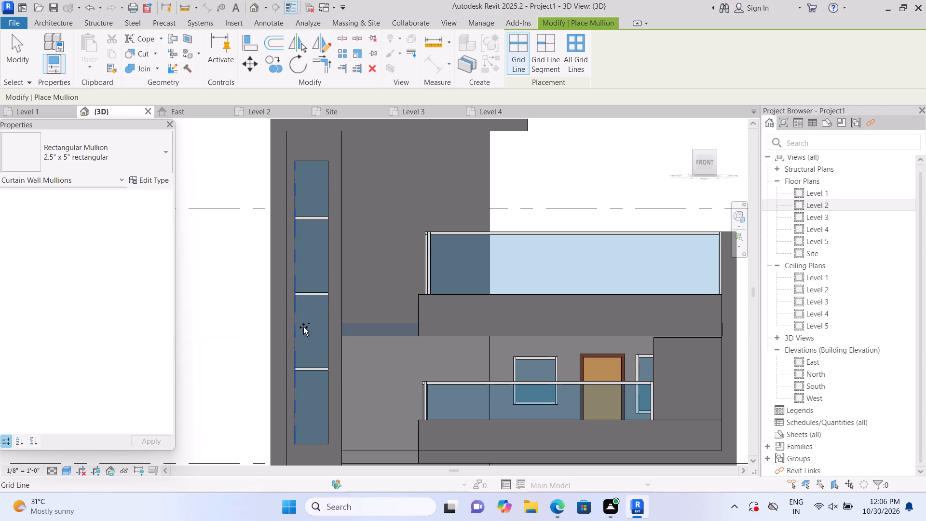
pyautogui.click(298, 314)
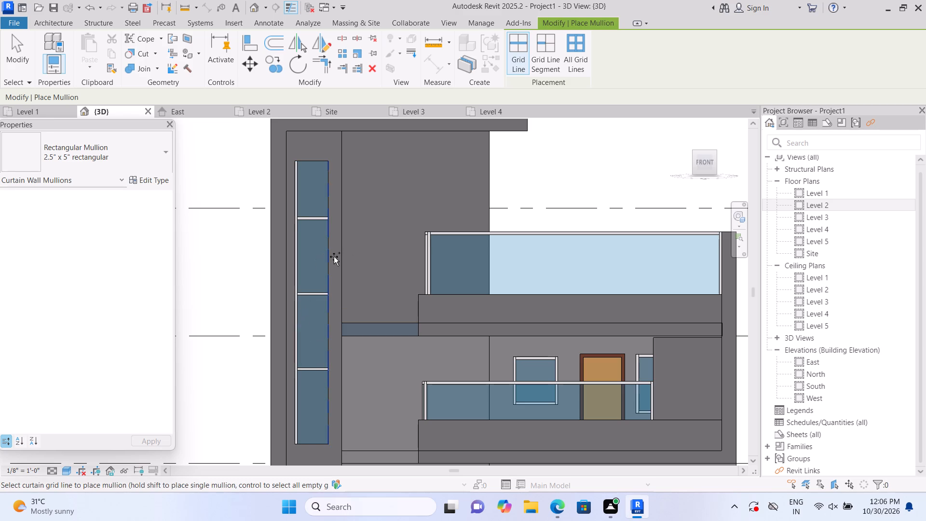
pyautogui.doubleClick(334, 257)
pyautogui.click(324, 160)
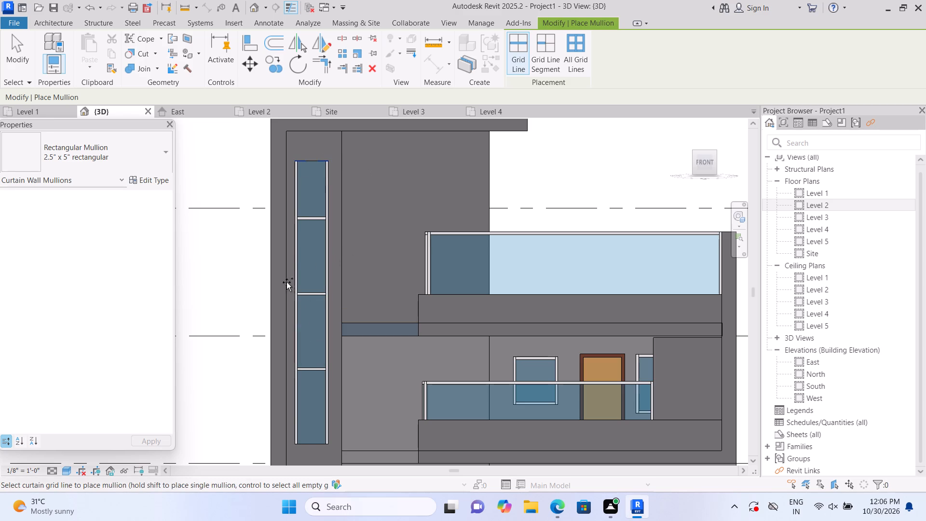
pyautogui.click(314, 445)
pyautogui.scroll(-2, 308, 429)
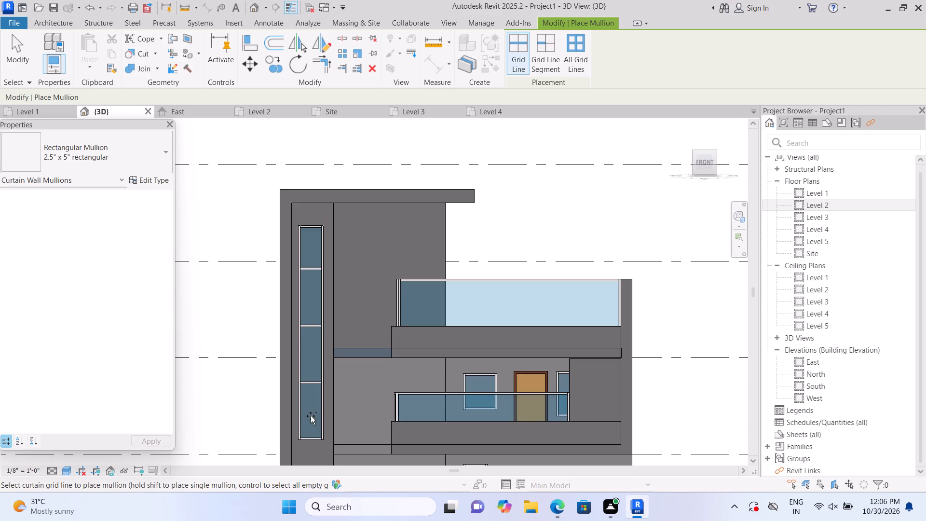
pyautogui.press('Escape')
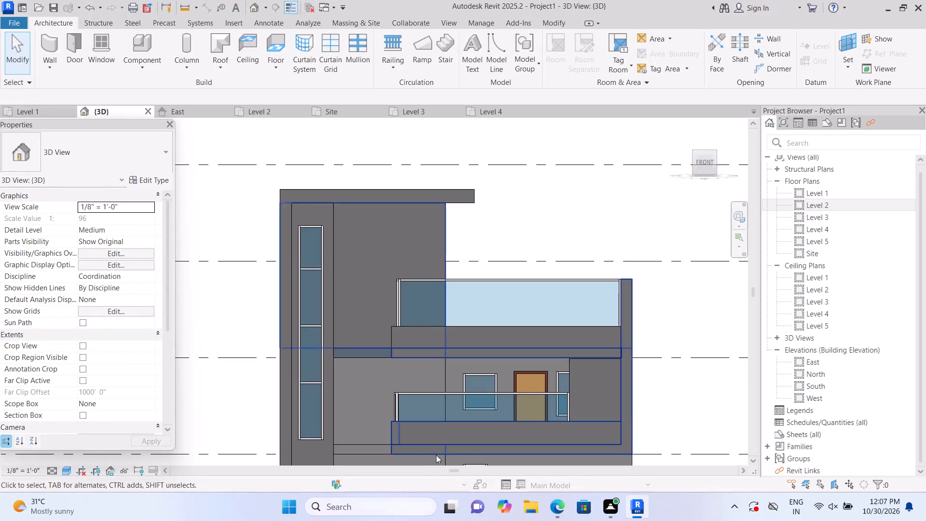
# Examine the front facade from ground level to the tower roof, including the balcony railings and the tower glazing.
pyautogui.scroll(-3, 550, 399)
pyautogui.moveTo(615, 427); pyautogui.dragTo(618, 417, button='middle')
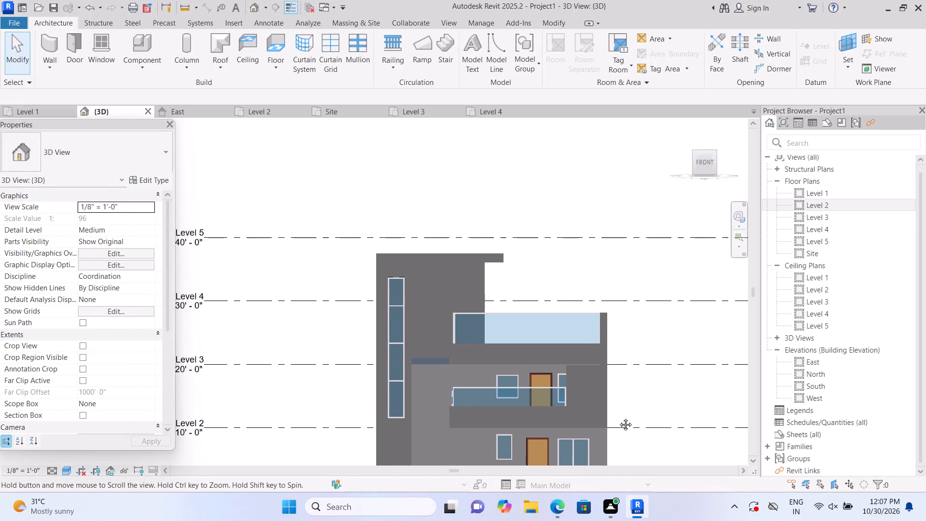
pyautogui.moveTo(618, 417); pyautogui.dragTo(615, 407, button='middle')
pyautogui.scroll(-2, 615, 407)
pyautogui.moveTo(652, 425); pyautogui.dragTo(617, 351, button='middle')
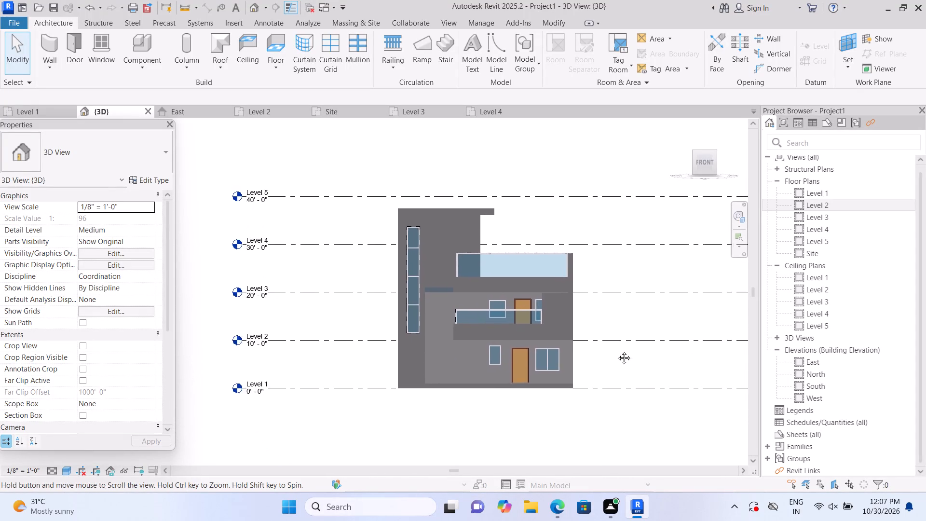
pyautogui.moveTo(617, 351); pyautogui.dragTo(616, 351, button='middle')
pyautogui.scroll(3, 612, 342)
pyautogui.moveTo(600, 322); pyautogui.dragTo(616, 423, button='middle')
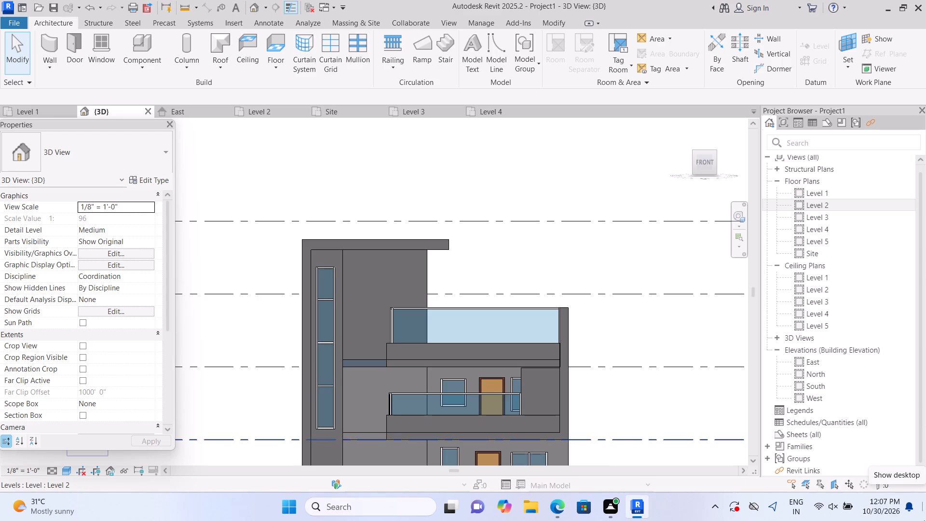
pyautogui.scroll(-3, 651, 412)
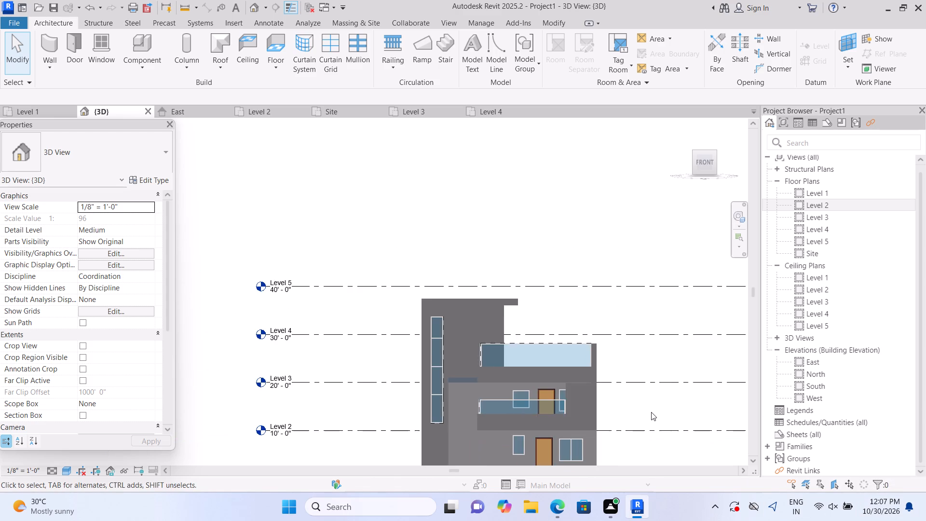
pyautogui.moveTo(651, 412); pyautogui.dragTo(658, 259, button='middle')
pyautogui.middleClick(658, 259)
pyautogui.moveTo(658, 259); pyautogui.dragTo(645, 342, button='middle')
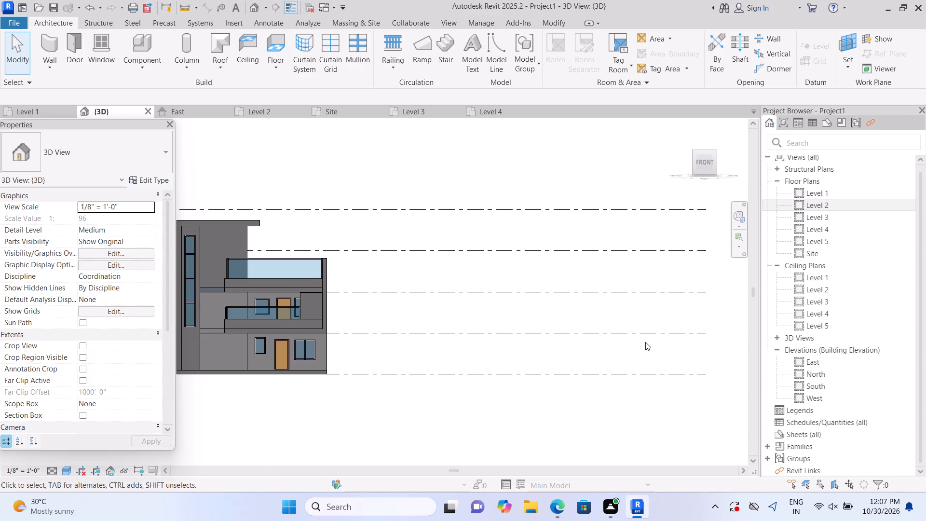
pyautogui.scroll(-3, 523, 326)
pyautogui.scroll(4, 256, 315)
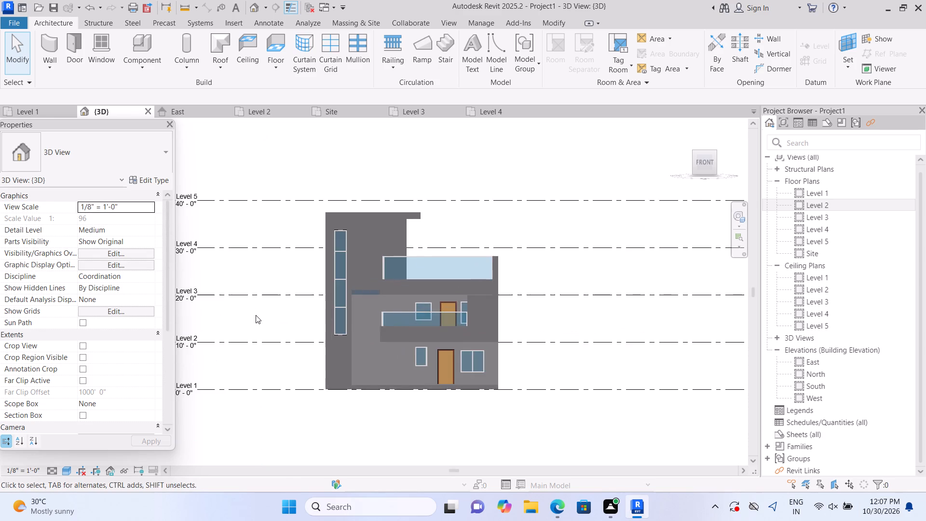
pyautogui.scroll(4, 256, 315)
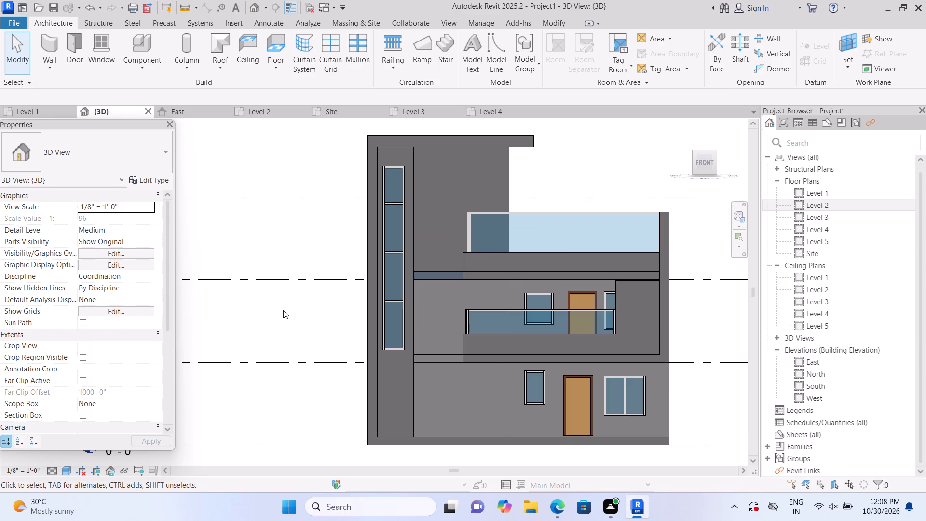
pyautogui.scroll(-1, 298, 318)
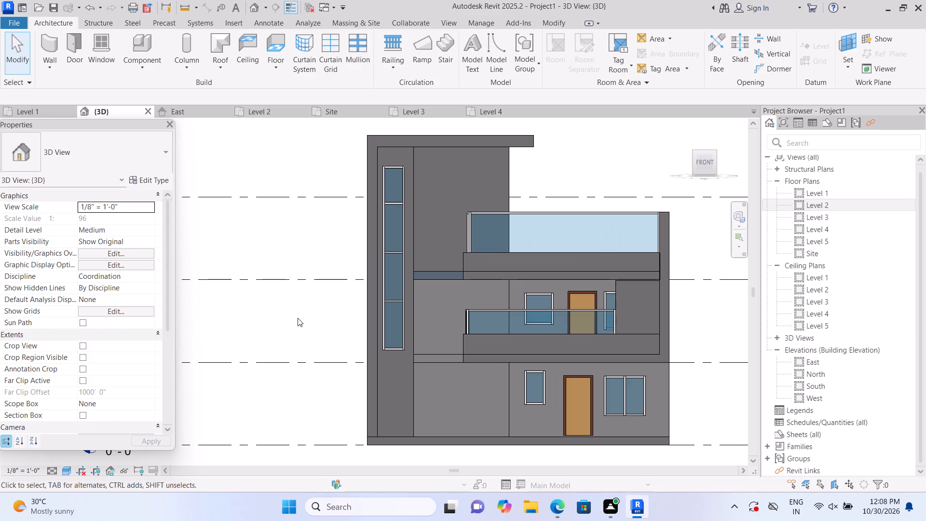
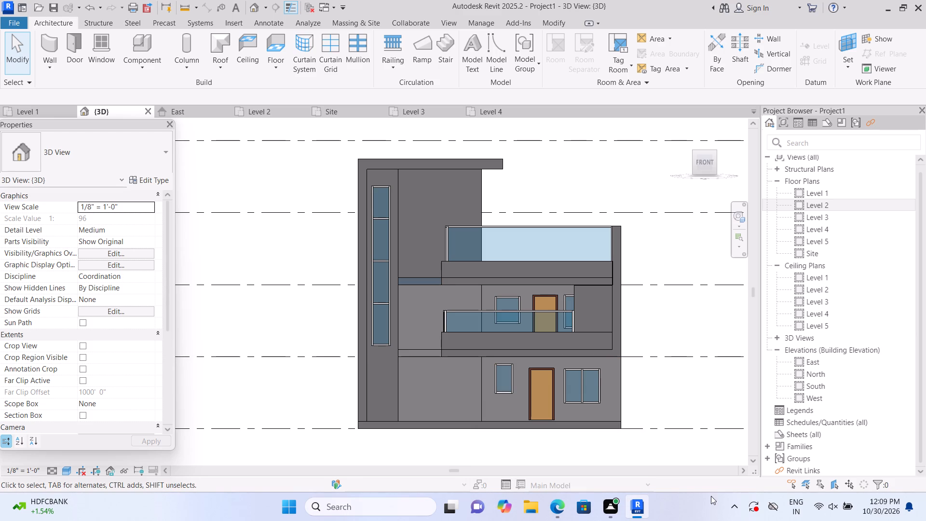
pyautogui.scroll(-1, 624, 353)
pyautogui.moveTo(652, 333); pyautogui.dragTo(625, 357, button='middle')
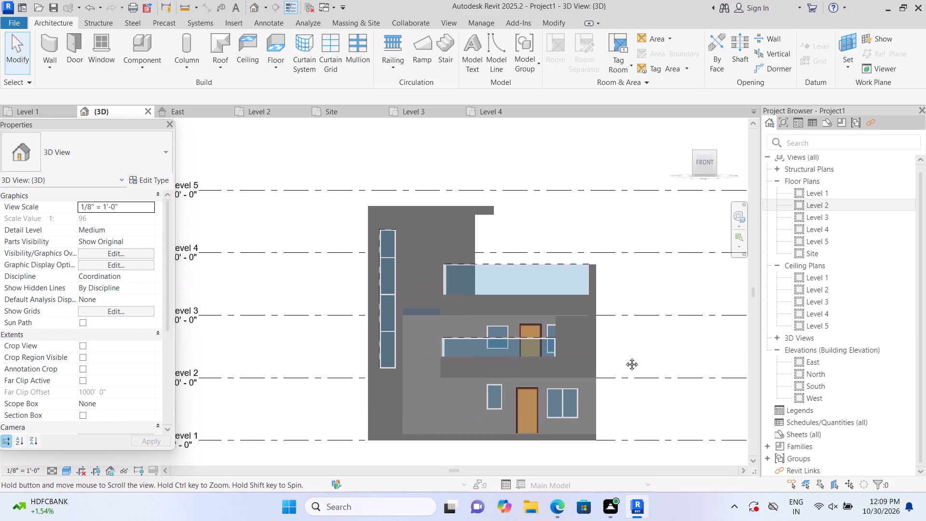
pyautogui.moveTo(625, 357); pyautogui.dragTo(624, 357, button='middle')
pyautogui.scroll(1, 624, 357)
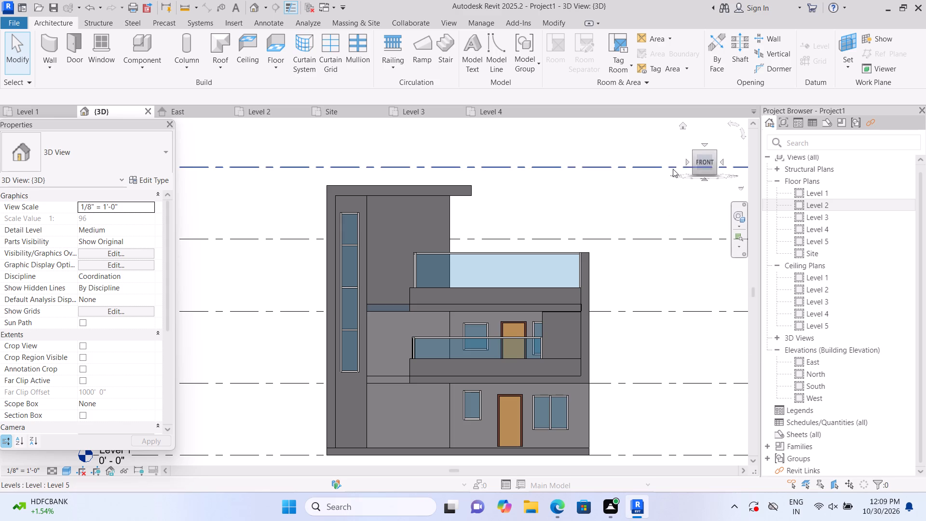
# Start an in-place model in the Generic Models category, with the default name, for the main roof's rear edge.
pyautogui.click(681, 123)
pyautogui.scroll(2, 297, 331)
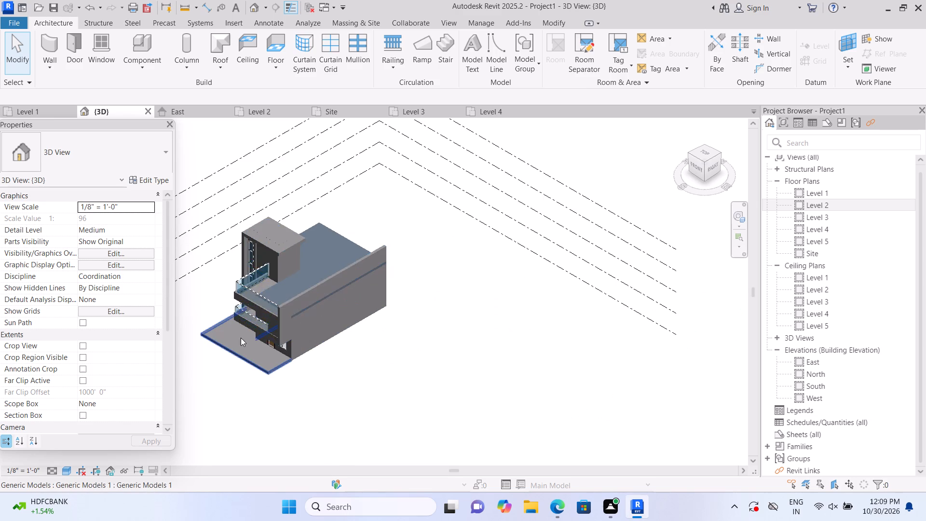
pyautogui.moveTo(218, 389); pyautogui.dragTo(334, 468, button='middle')
pyautogui.scroll(1, 292, 397)
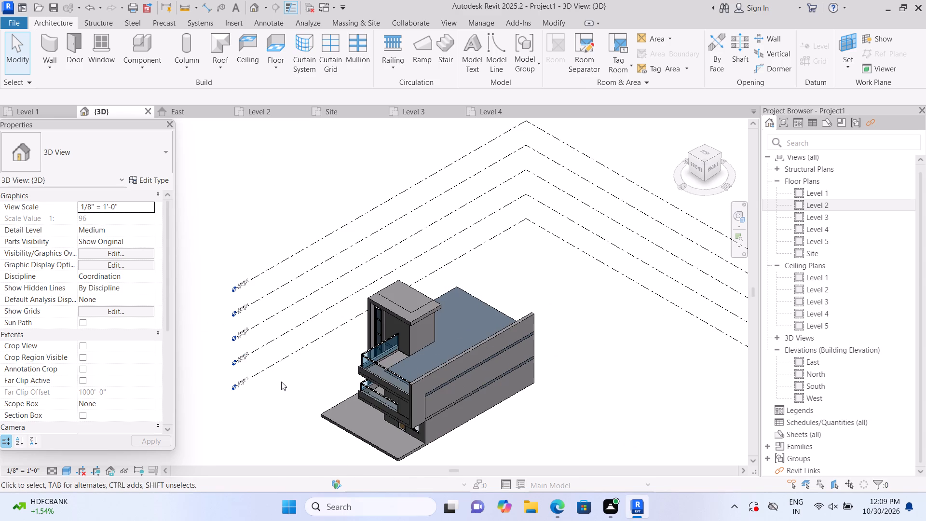
pyautogui.keyDown('shift'); pyautogui.moveTo(281, 381); pyautogui.dragTo(476, 425, button='middle'); pyautogui.keyUp('shift')
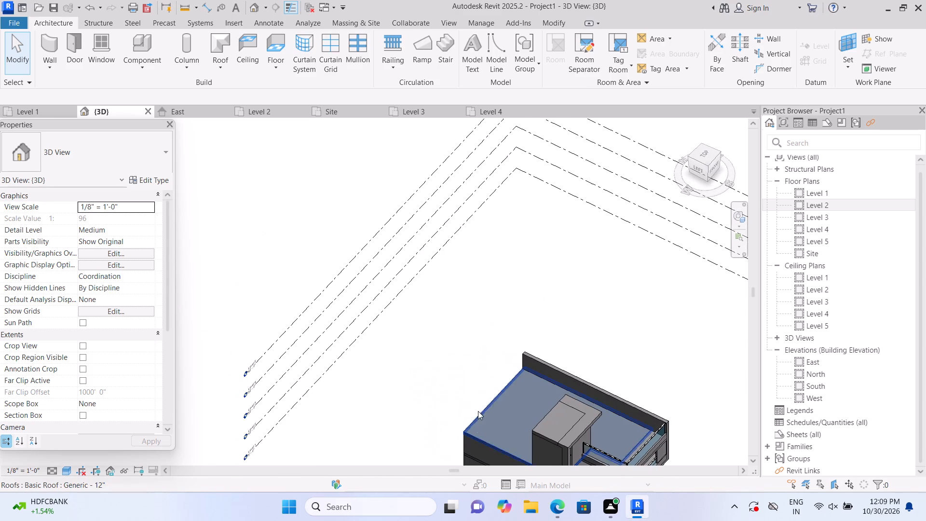
pyautogui.keyDown('shift'); pyautogui.moveTo(441, 384); pyautogui.dragTo(536, 408, button='middle'); pyautogui.keyUp('shift')
pyautogui.scroll(1, 665, 404)
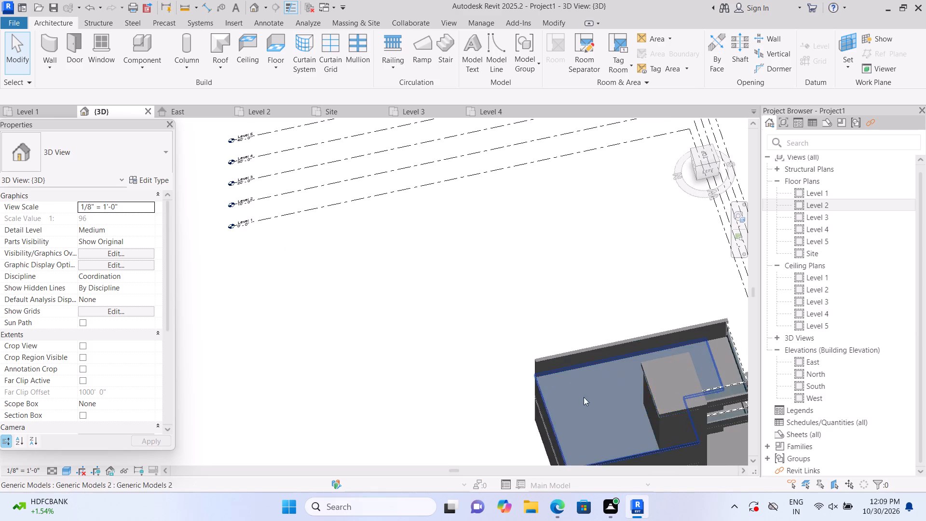
pyautogui.scroll(6, 574, 395)
pyautogui.moveTo(551, 367); pyautogui.dragTo(393, 166, button='middle')
pyautogui.middleClick(393, 166)
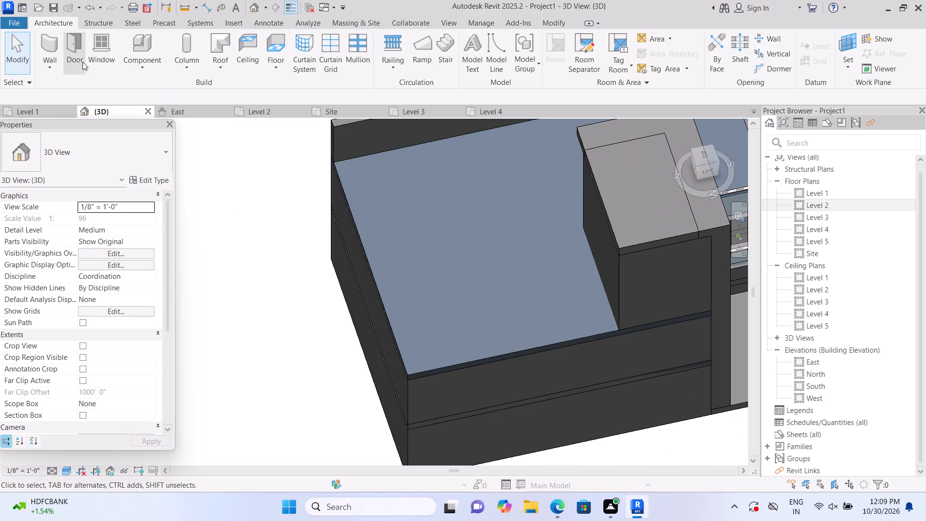
pyautogui.click(144, 65)
pyautogui.click(159, 113)
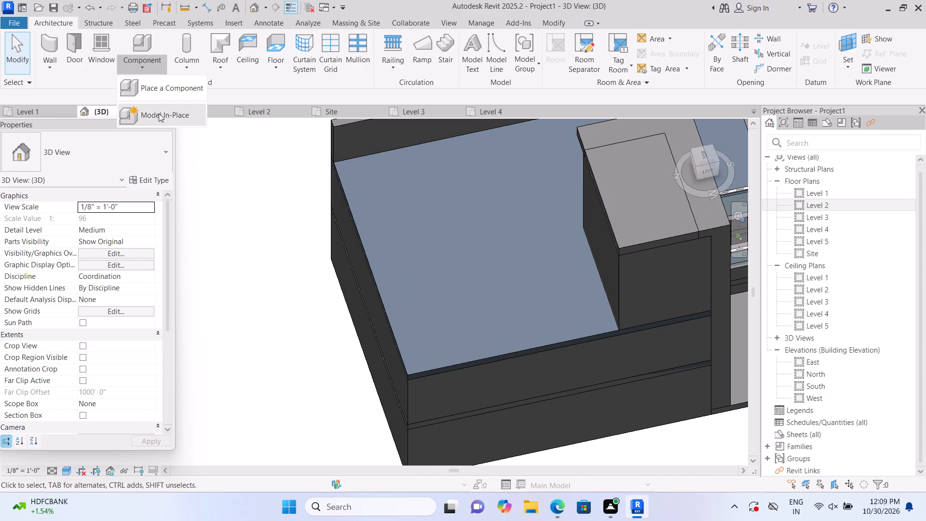
pyautogui.scroll(-1, 408, 216)
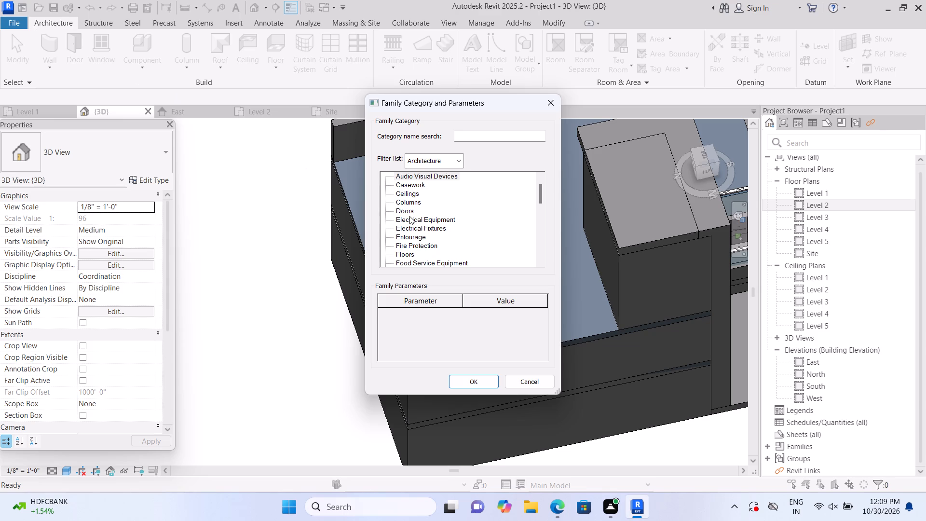
pyautogui.scroll(-2, 423, 219)
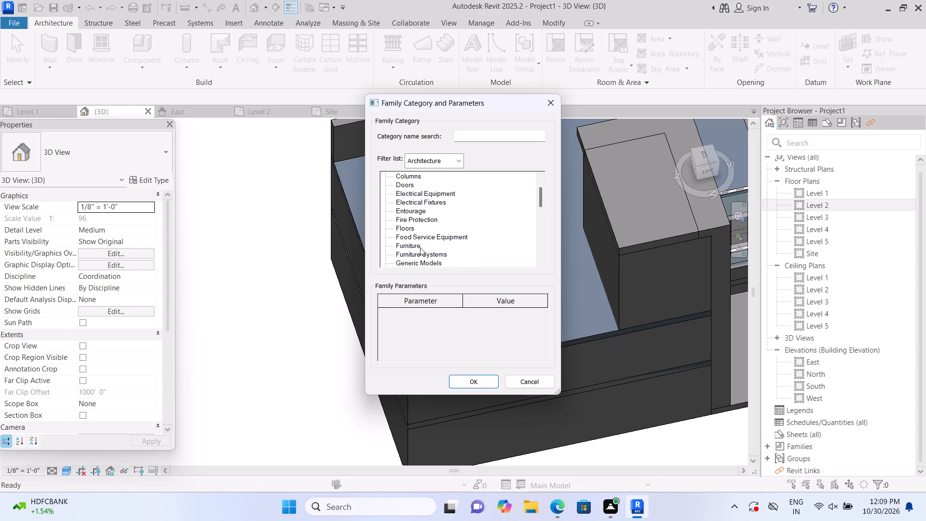
pyautogui.scroll(-1, 426, 238)
pyautogui.click(426, 256)
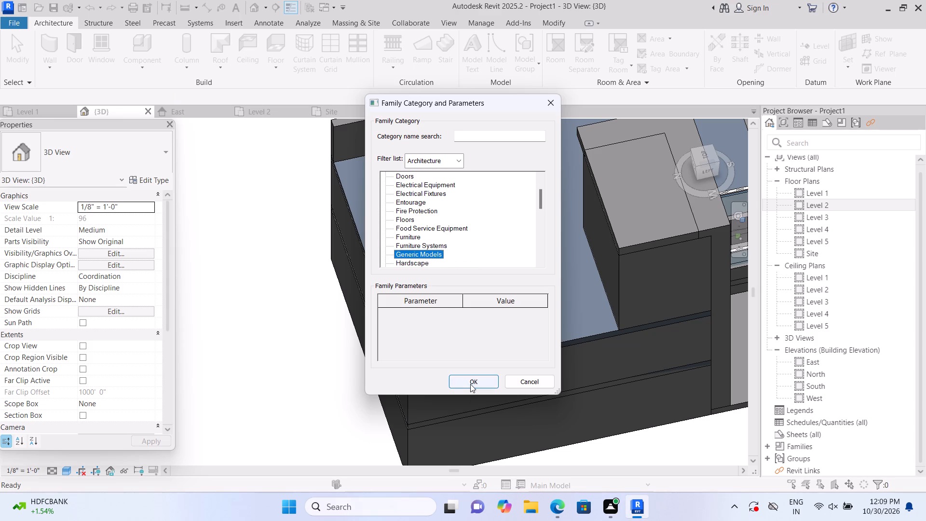
pyautogui.click(470, 384)
pyautogui.click(479, 273)
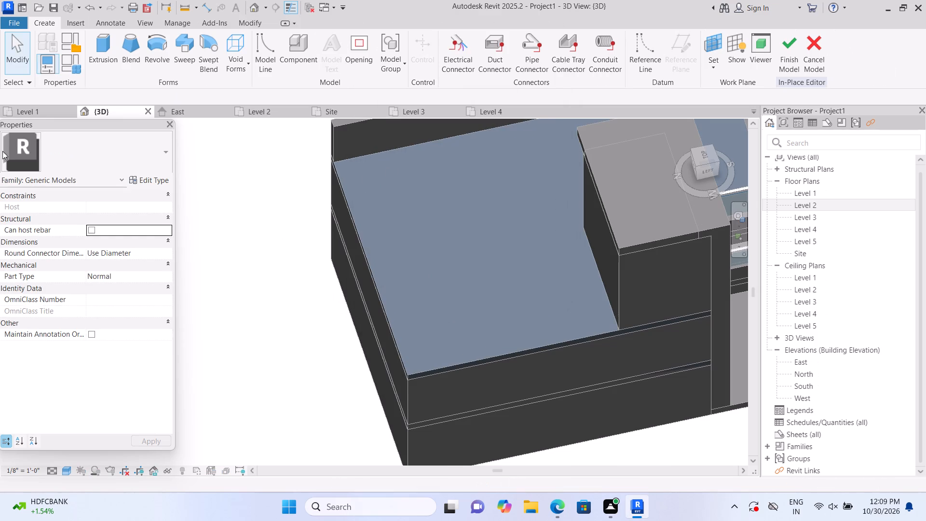
# Using the main roof's top face as work plane, extrude a rectangle about 34'-11" by 1'-6" along the roof's rear edge.
pyautogui.click(111, 45)
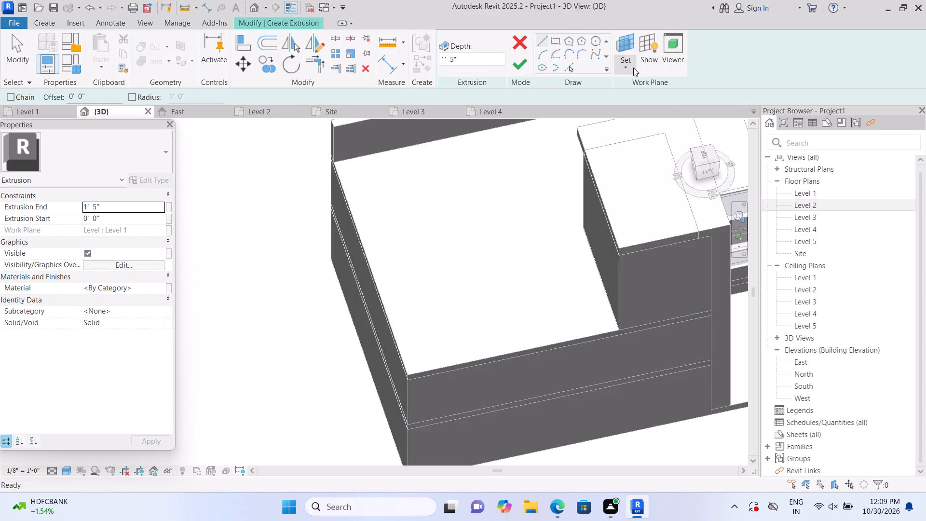
pyautogui.click(633, 68)
pyautogui.doubleClick(638, 107)
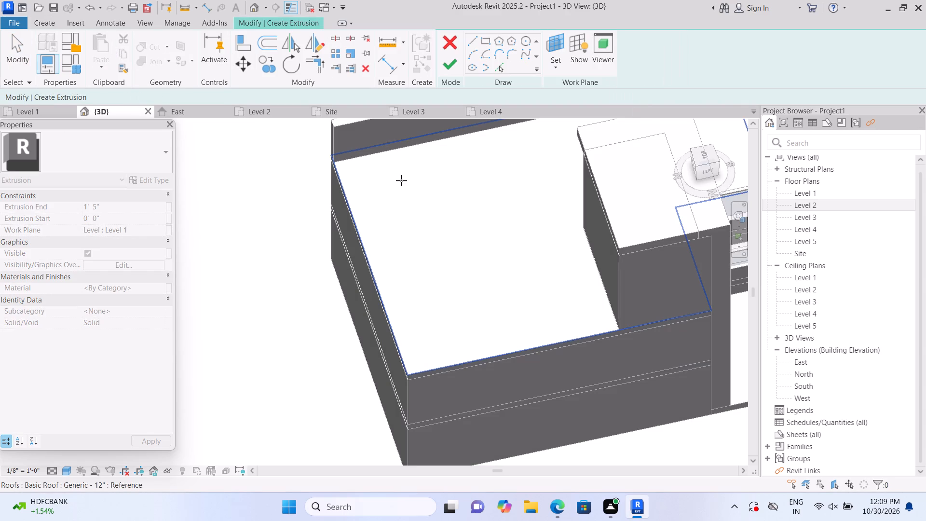
pyautogui.click(401, 180)
pyautogui.click(554, 41)
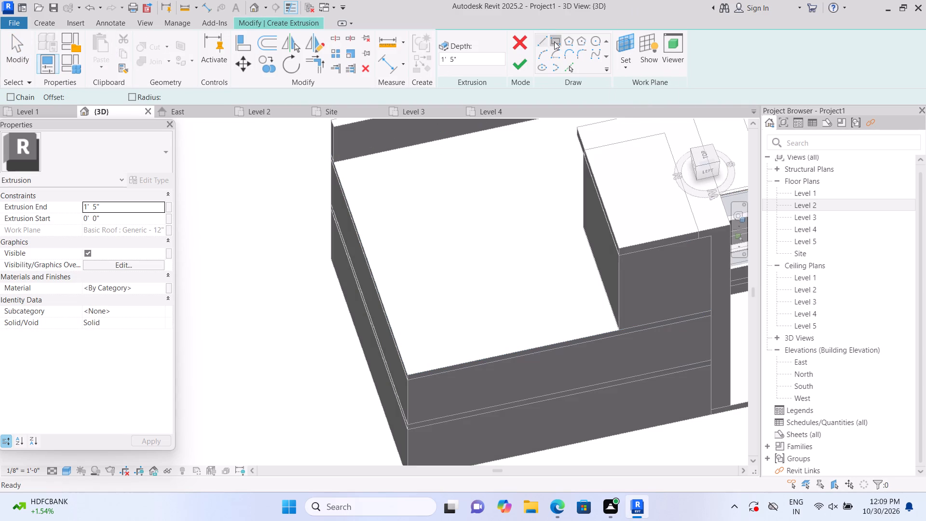
pyautogui.scroll(7, 358, 157)
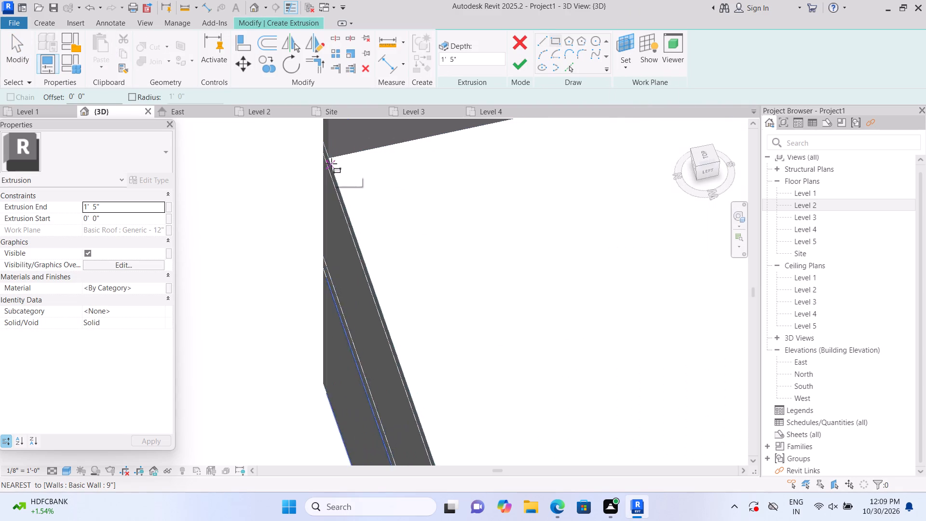
pyautogui.scroll(1, 331, 164)
pyautogui.click(329, 156)
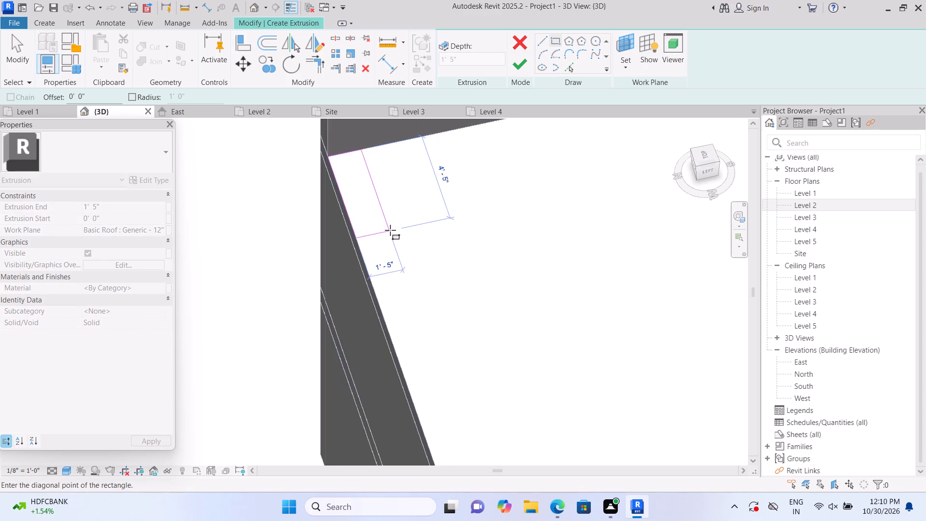
pyautogui.scroll(-9, 390, 230)
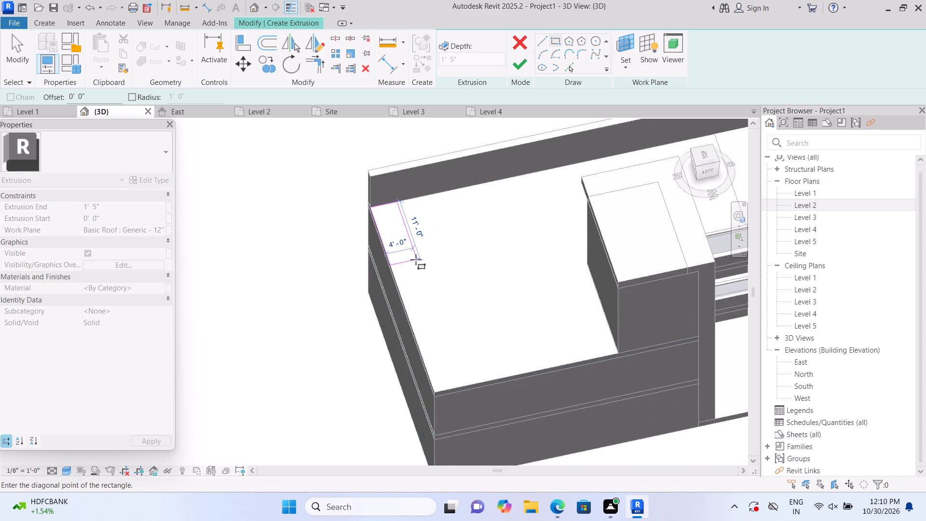
pyautogui.click(445, 392)
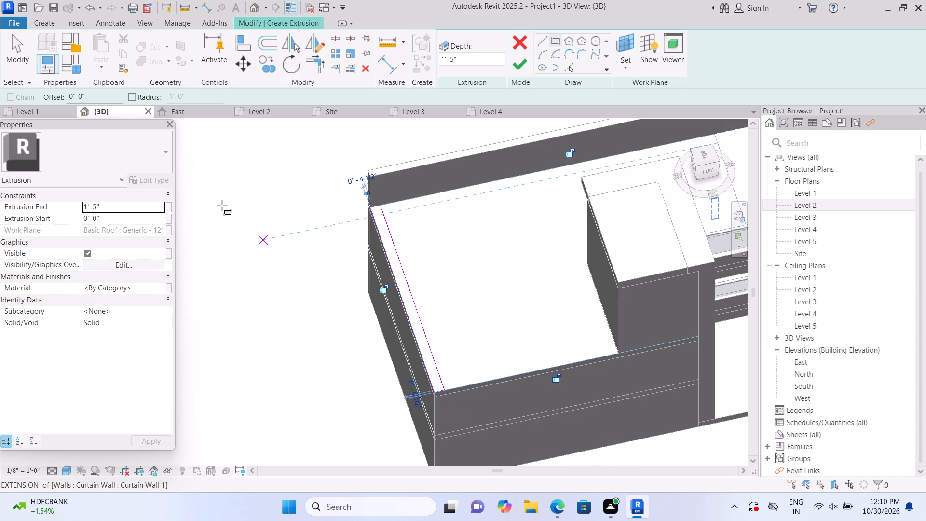
pyautogui.scroll(9, 385, 419)
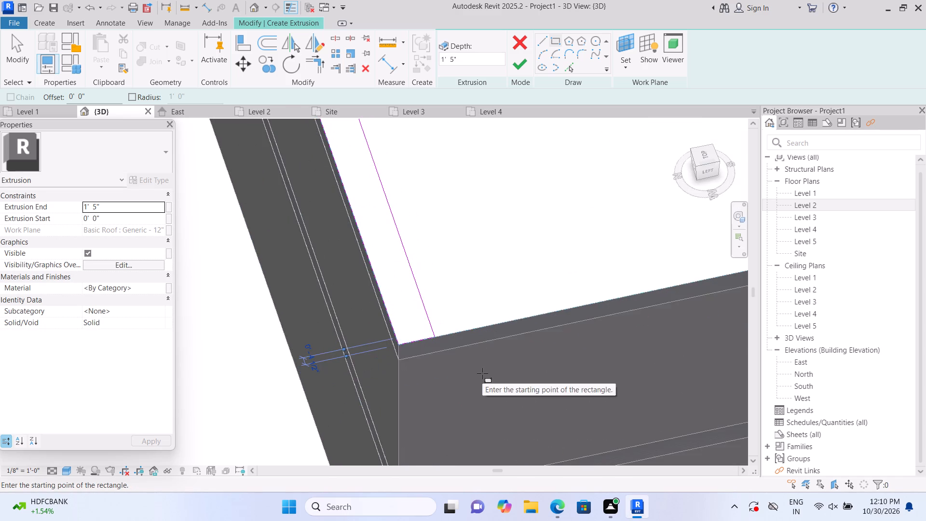
pyautogui.scroll(-6, 482, 374)
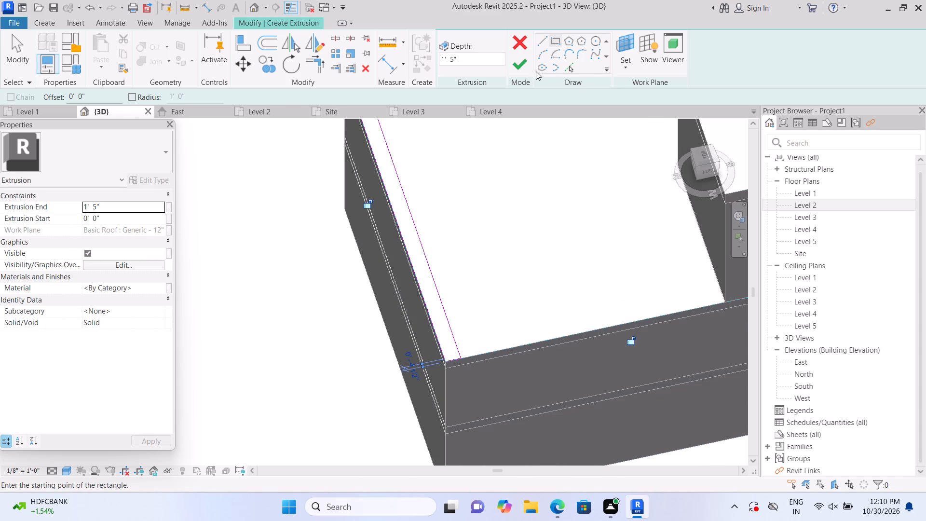
pyautogui.click(526, 64)
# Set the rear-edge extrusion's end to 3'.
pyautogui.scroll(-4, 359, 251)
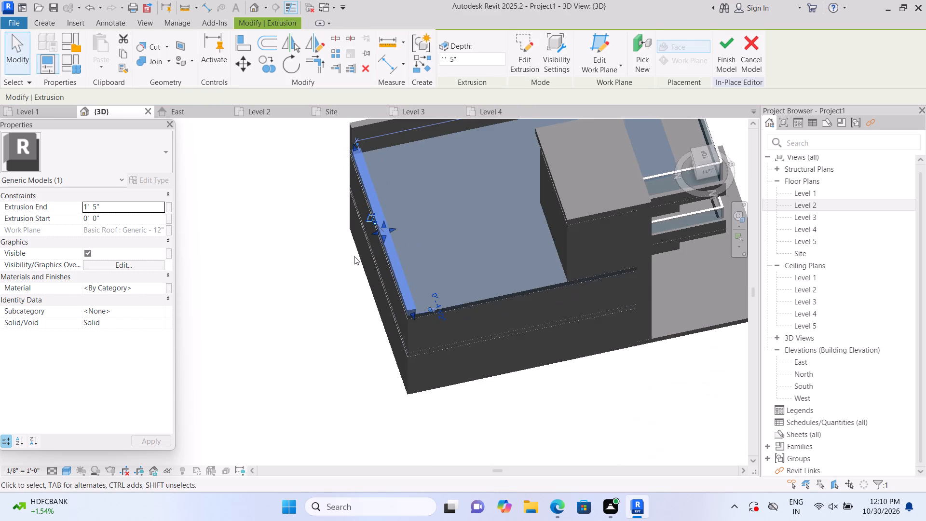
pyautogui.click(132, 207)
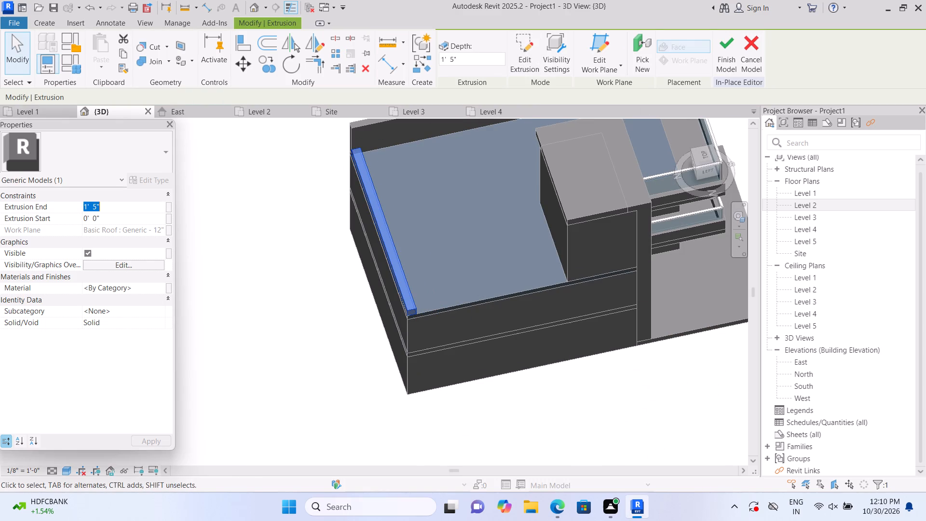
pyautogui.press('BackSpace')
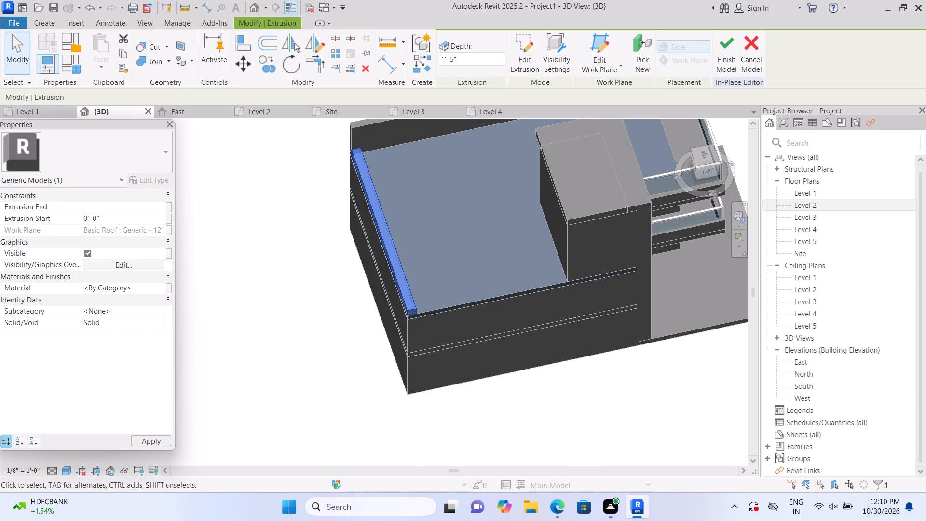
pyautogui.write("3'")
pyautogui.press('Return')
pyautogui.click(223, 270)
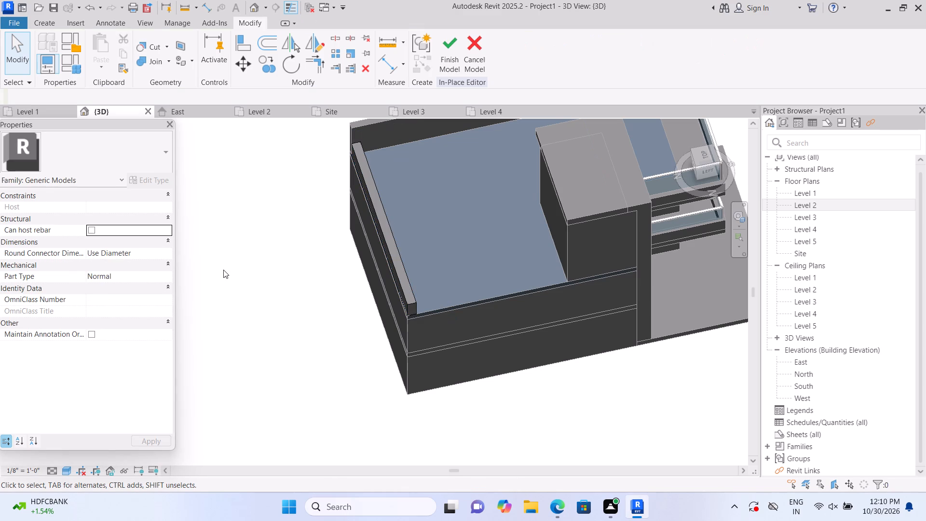
# Set the rear-edge extrusion's end to 4'.
pyautogui.scroll(-2, 223, 270)
pyautogui.scroll(2, 344, 245)
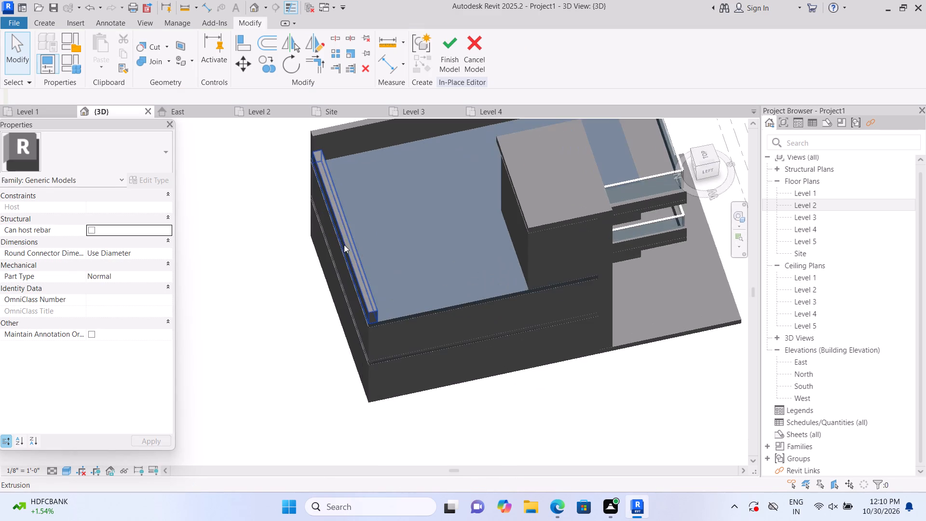
pyautogui.scroll(2, 344, 245)
pyautogui.click(346, 245)
pyautogui.click(128, 211)
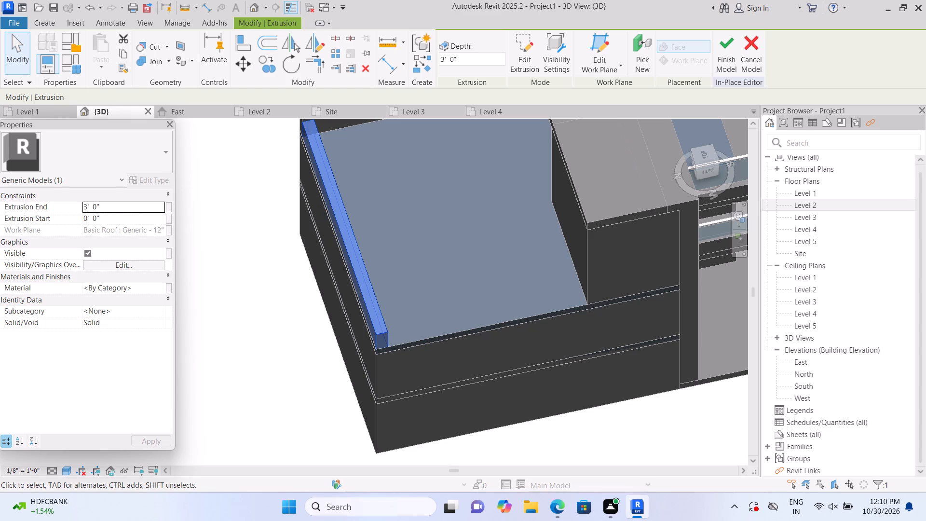
pyautogui.press('BackSpace')
pyautogui.write("4'")
pyautogui.press('Return')
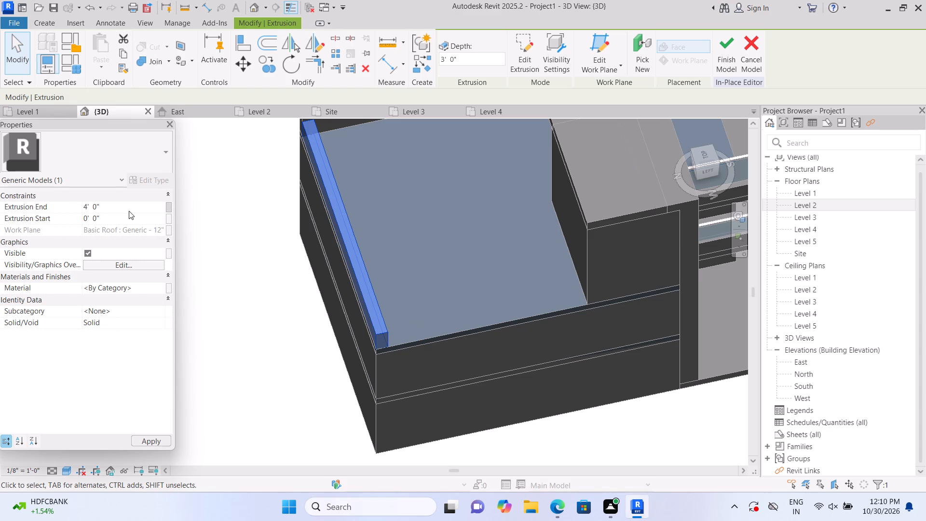
pyautogui.click(213, 259)
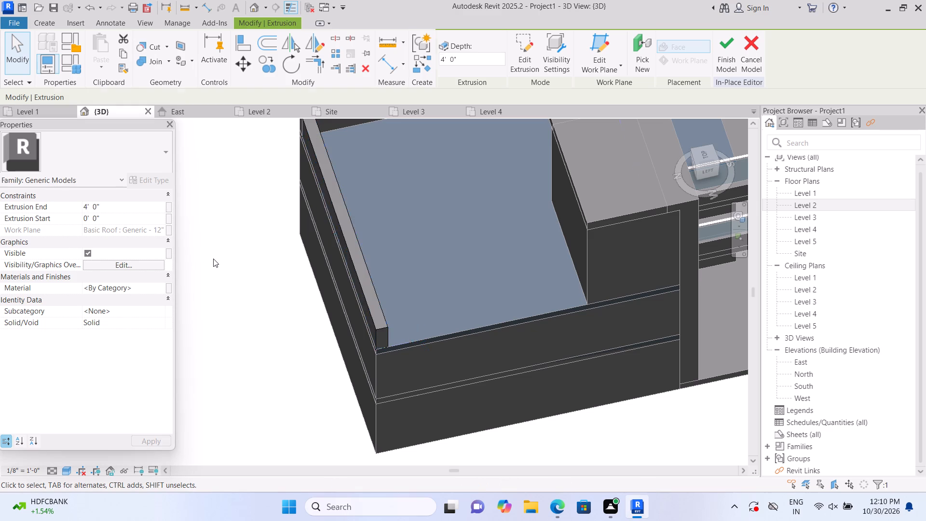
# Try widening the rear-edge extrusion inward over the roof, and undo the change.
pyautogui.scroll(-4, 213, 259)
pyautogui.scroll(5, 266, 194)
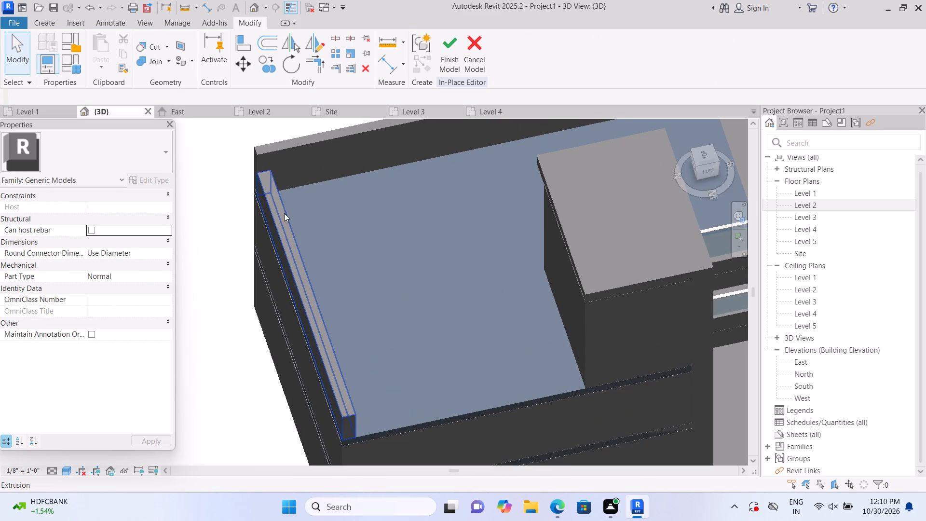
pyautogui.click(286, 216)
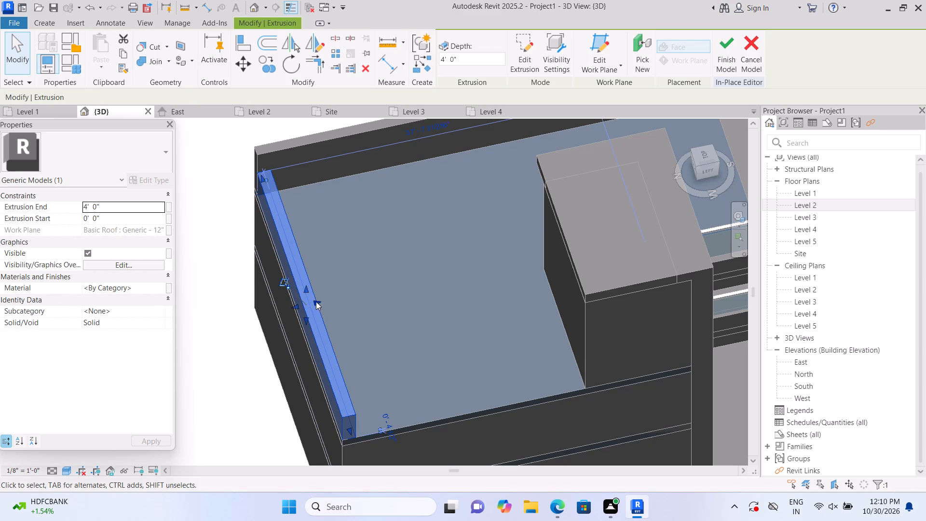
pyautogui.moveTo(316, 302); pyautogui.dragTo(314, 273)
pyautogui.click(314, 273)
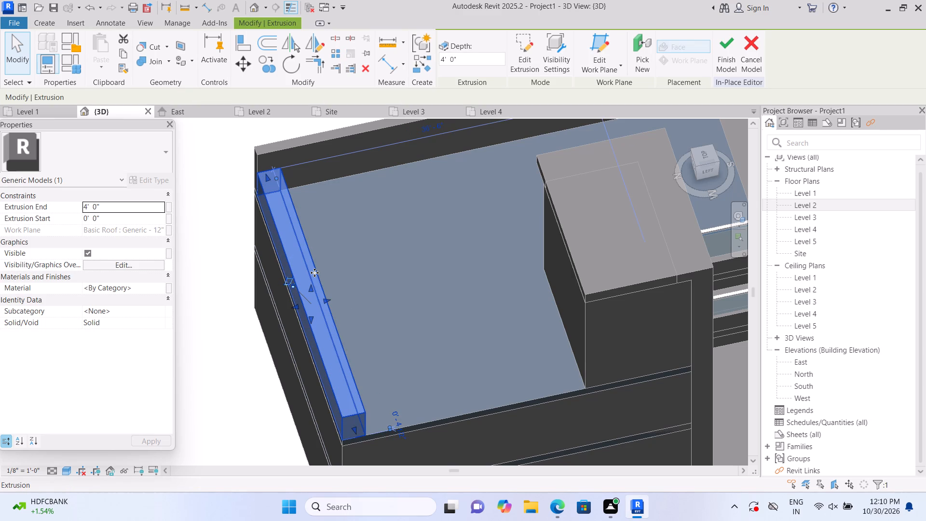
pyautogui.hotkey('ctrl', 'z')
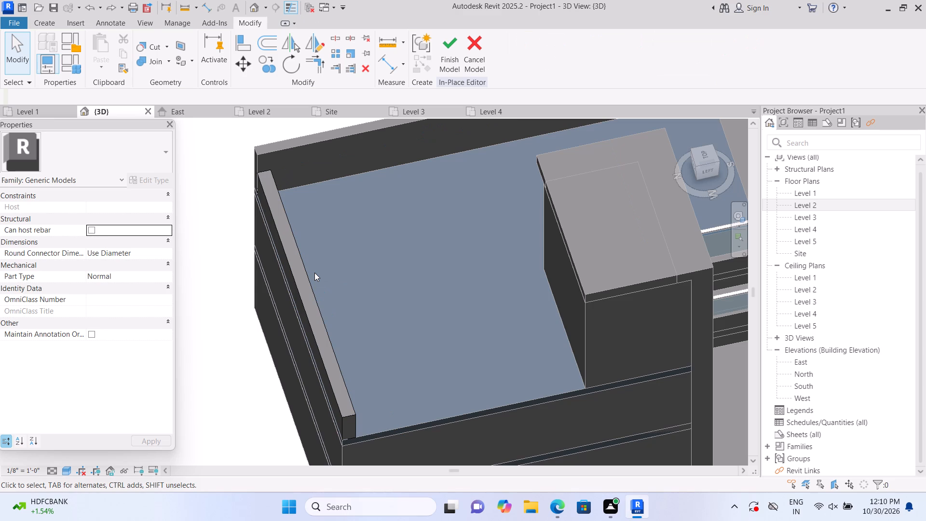
# Stretch the rear-edge extrusion's top up to about 7'-1 3/4", level with the adjoining side parapet.
pyautogui.click(299, 291)
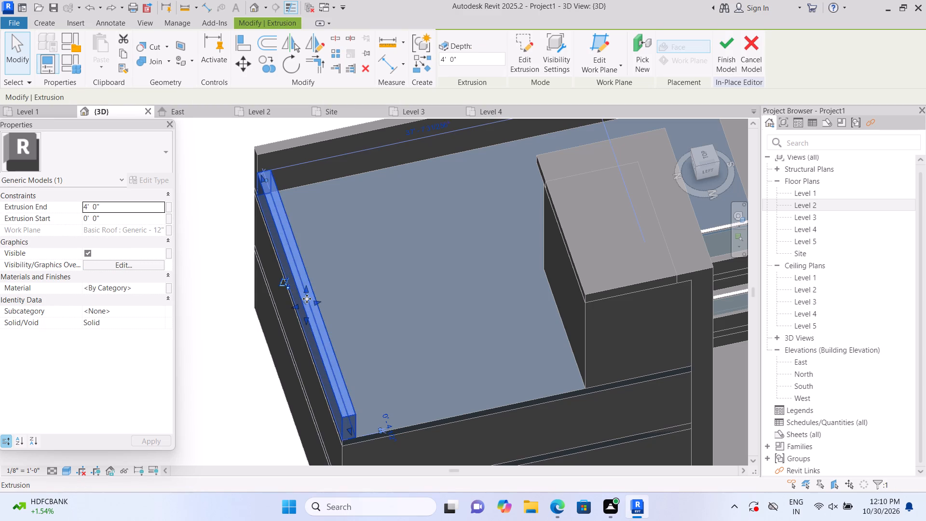
pyautogui.doubleClick(305, 290)
pyautogui.moveTo(305, 290); pyautogui.dragTo(312, 278)
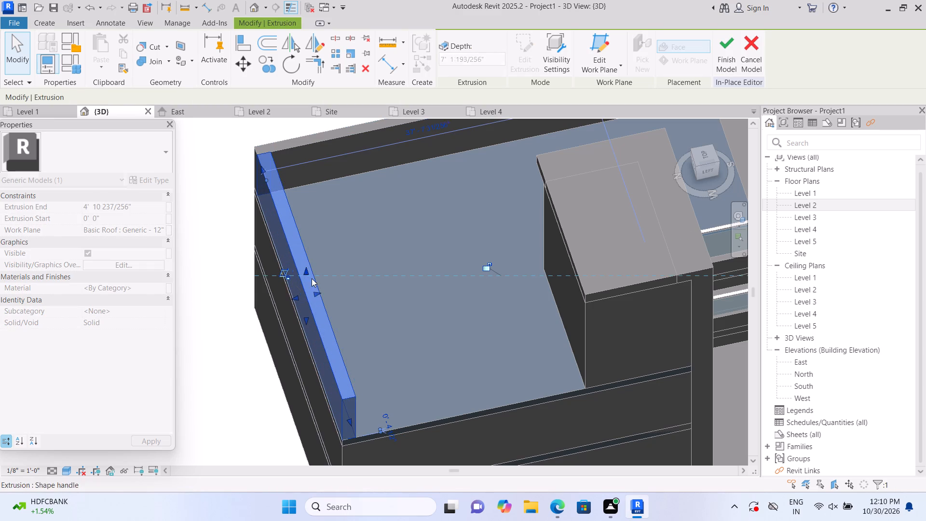
pyautogui.click(219, 364)
pyautogui.scroll(-2, 220, 364)
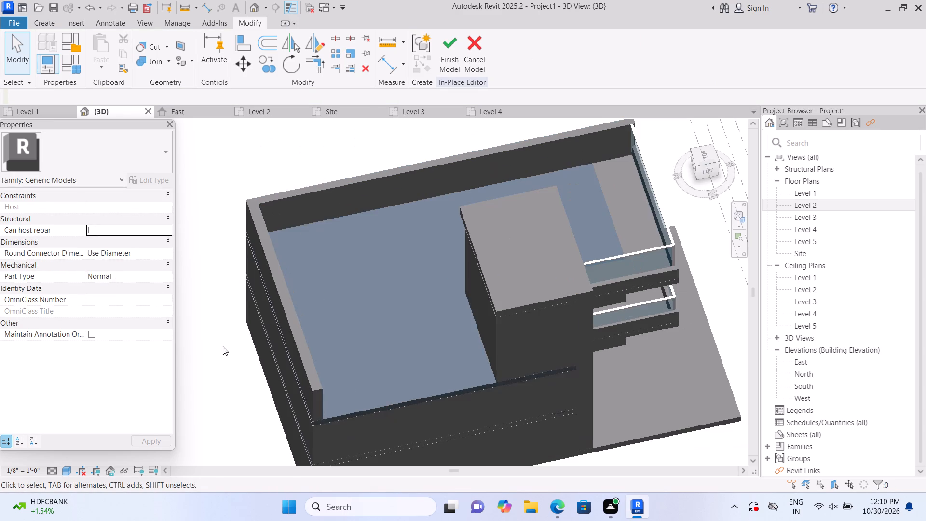
pyautogui.moveTo(231, 337); pyautogui.dragTo(233, 401, button='middle')
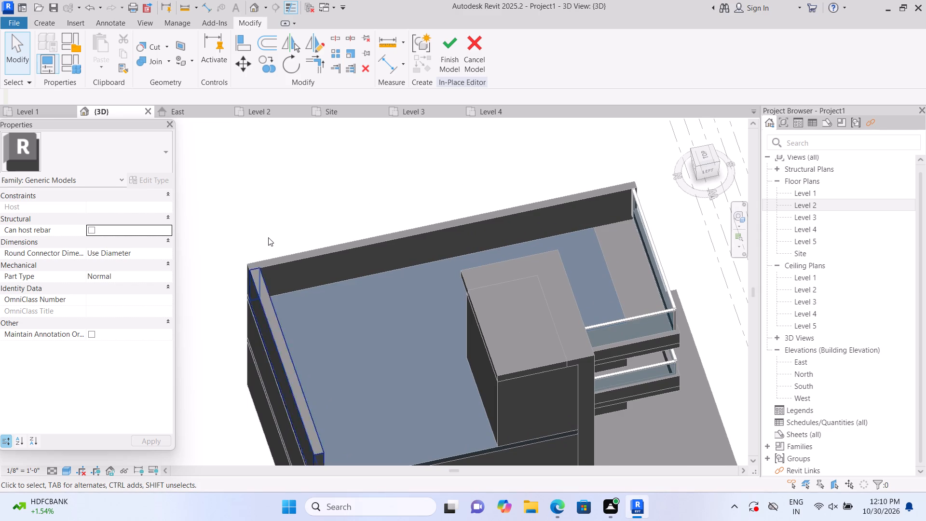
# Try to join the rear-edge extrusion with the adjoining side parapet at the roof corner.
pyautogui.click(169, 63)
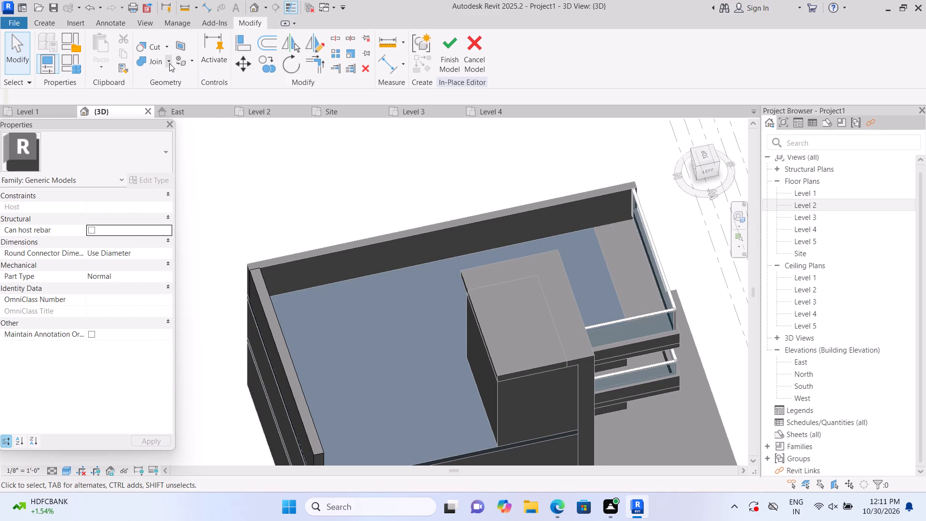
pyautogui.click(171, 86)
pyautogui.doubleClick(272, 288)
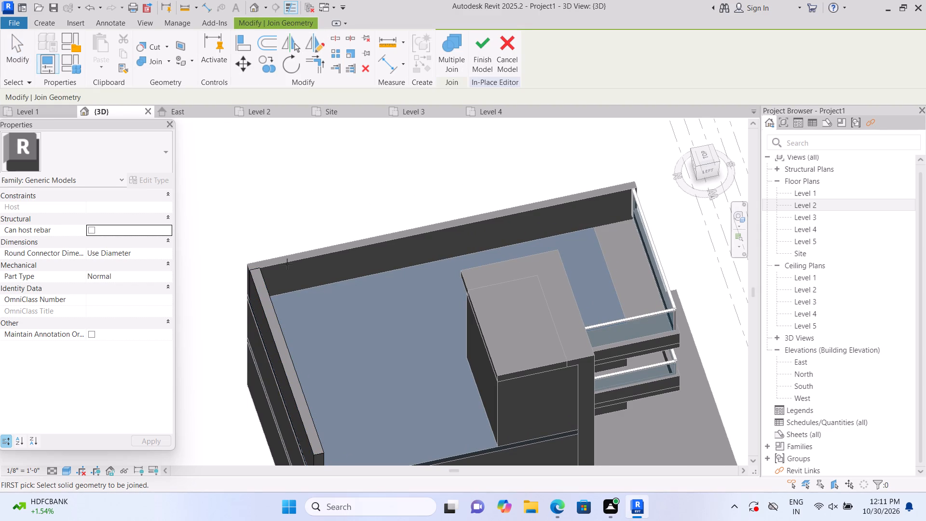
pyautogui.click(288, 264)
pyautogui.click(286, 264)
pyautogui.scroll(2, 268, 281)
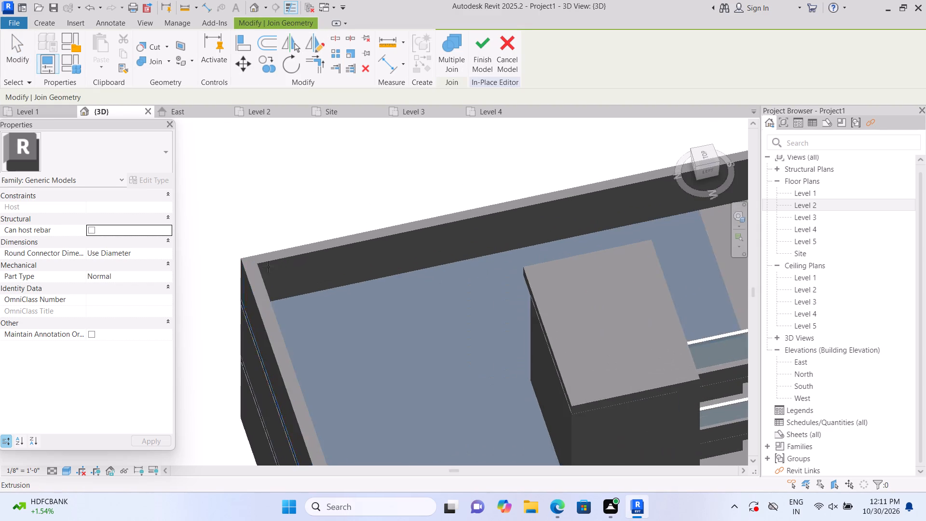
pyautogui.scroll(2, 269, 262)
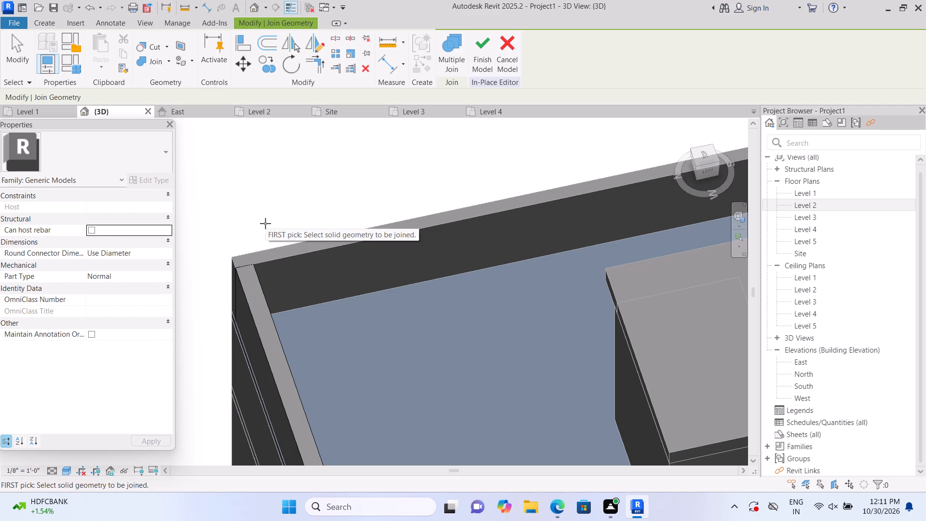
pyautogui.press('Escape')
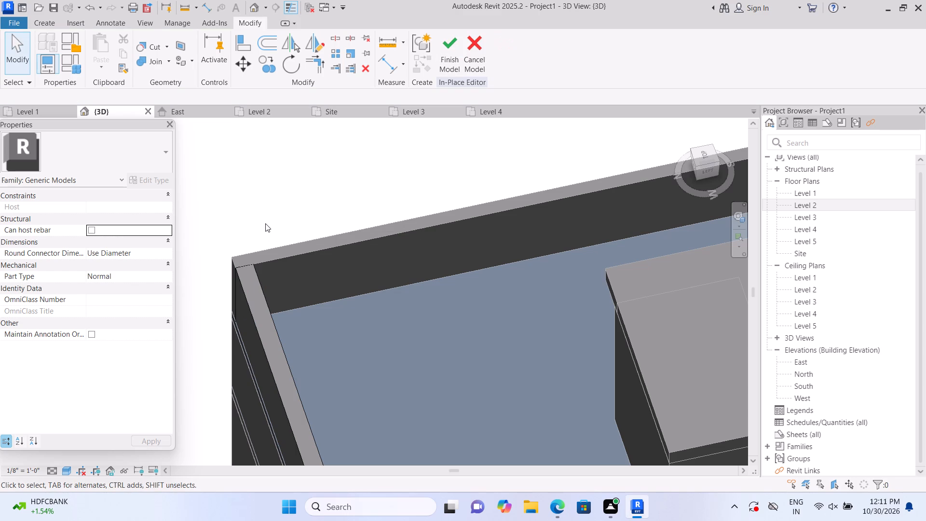
# Stretch the rear-edge extrusion's inner face slightly outward to thin it toward the side parapet's thickness.
pyautogui.click(281, 353)
pyautogui.scroll(2, 281, 353)
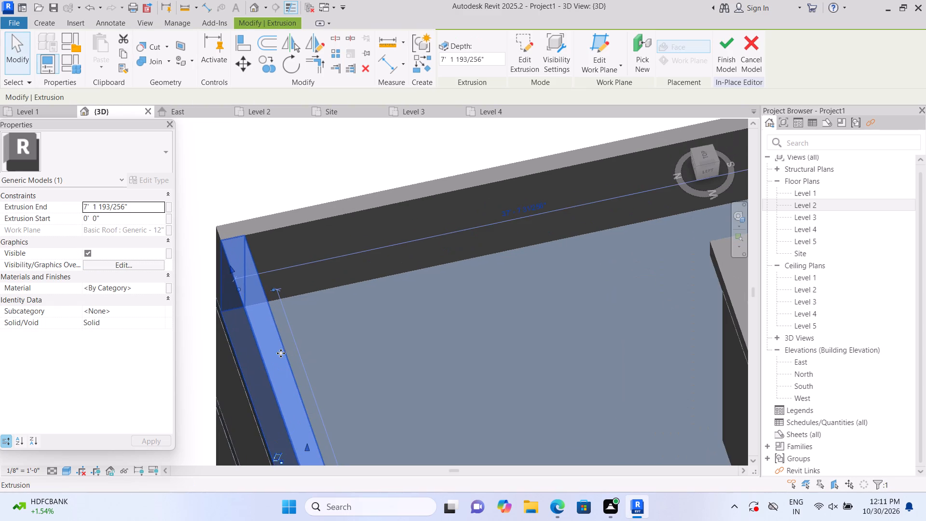
pyautogui.scroll(-3, 281, 364)
pyautogui.moveTo(300, 433); pyautogui.dragTo(314, 361, button='middle')
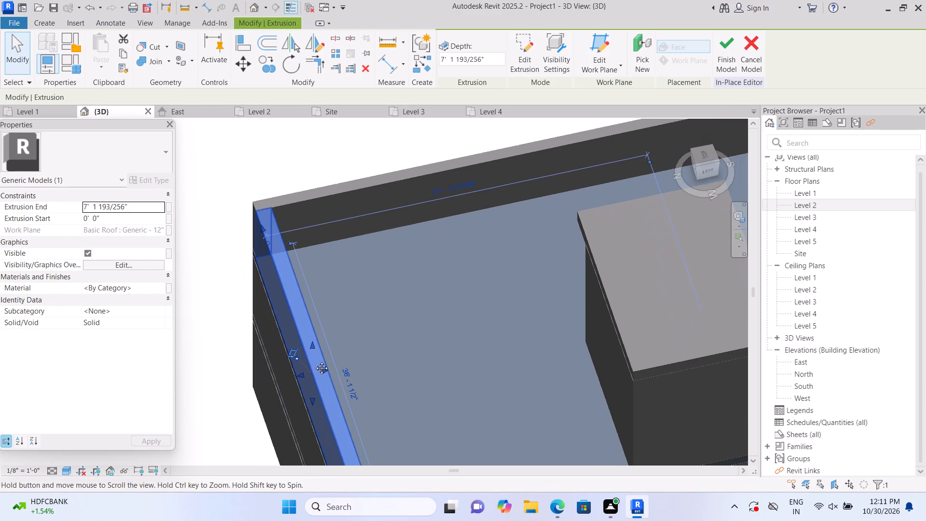
pyautogui.moveTo(314, 361); pyautogui.dragTo(314, 358, button='middle')
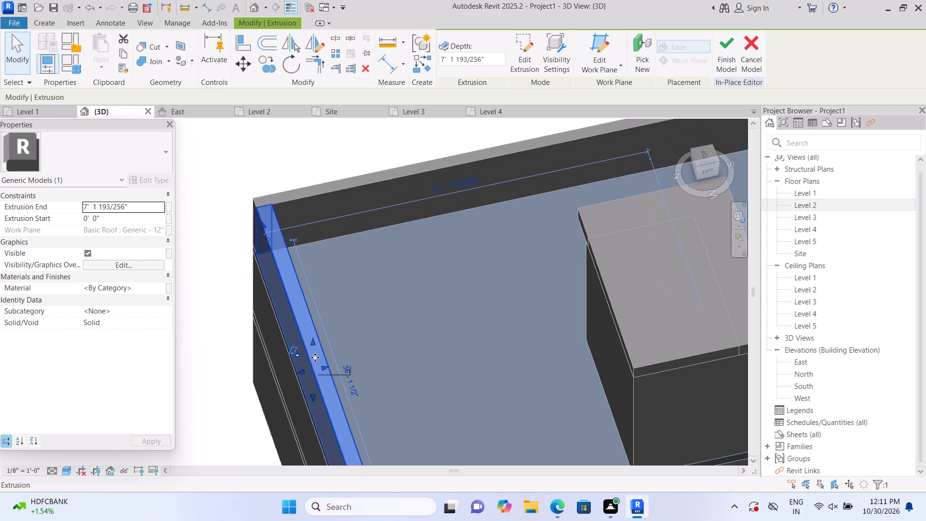
pyautogui.scroll(3, 330, 388)
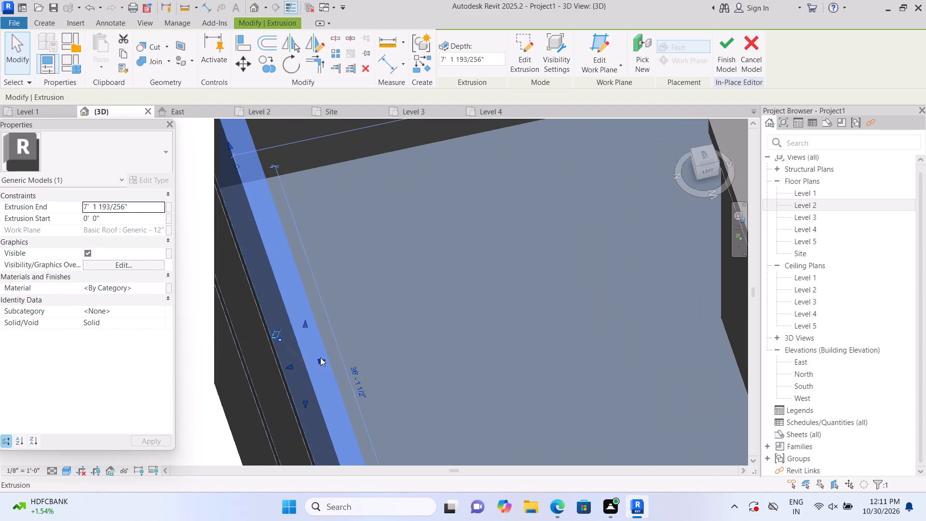
pyautogui.click(320, 357)
pyautogui.scroll(-3, 320, 358)
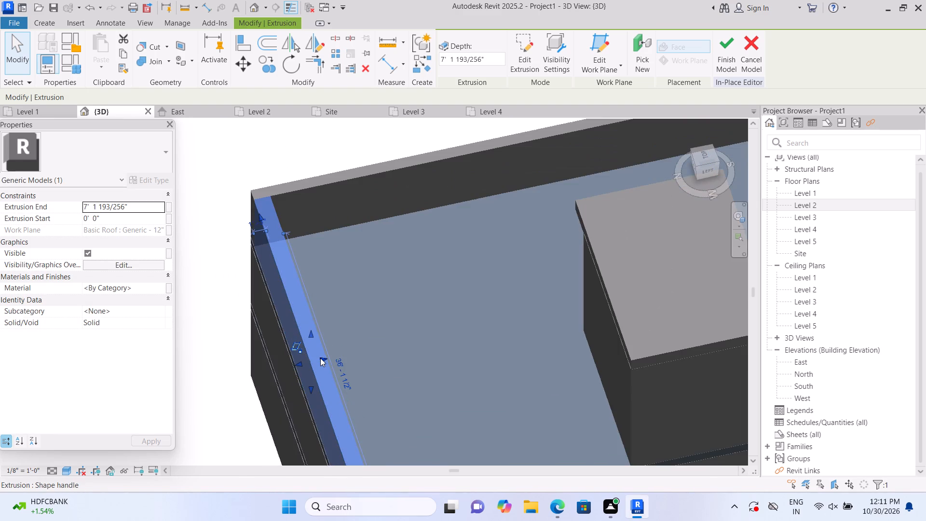
pyautogui.scroll(2, 320, 358)
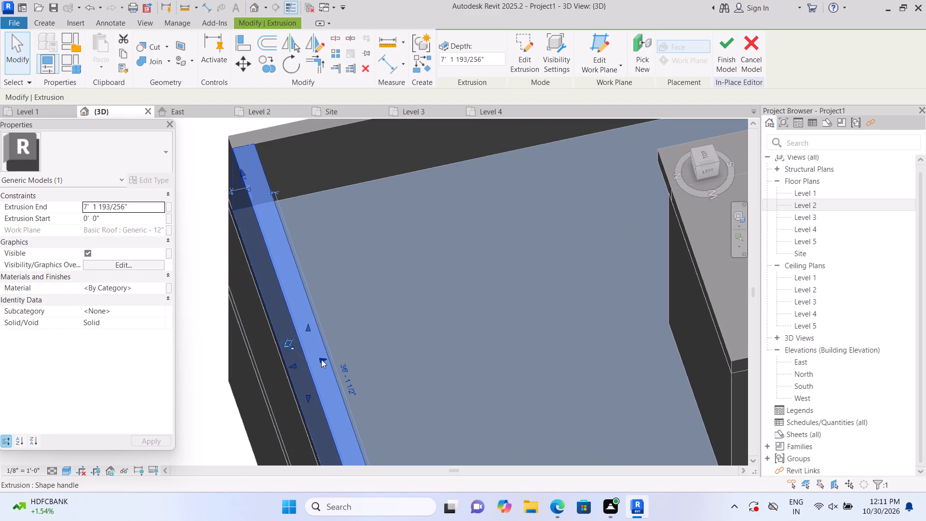
pyautogui.moveTo(322, 358); pyautogui.dragTo(320, 362)
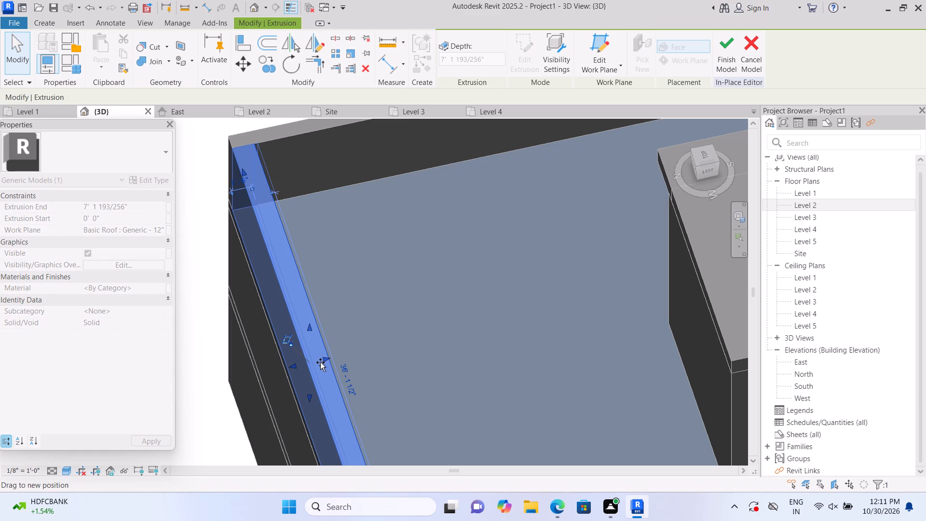
pyautogui.moveTo(320, 362); pyautogui.dragTo(319, 365)
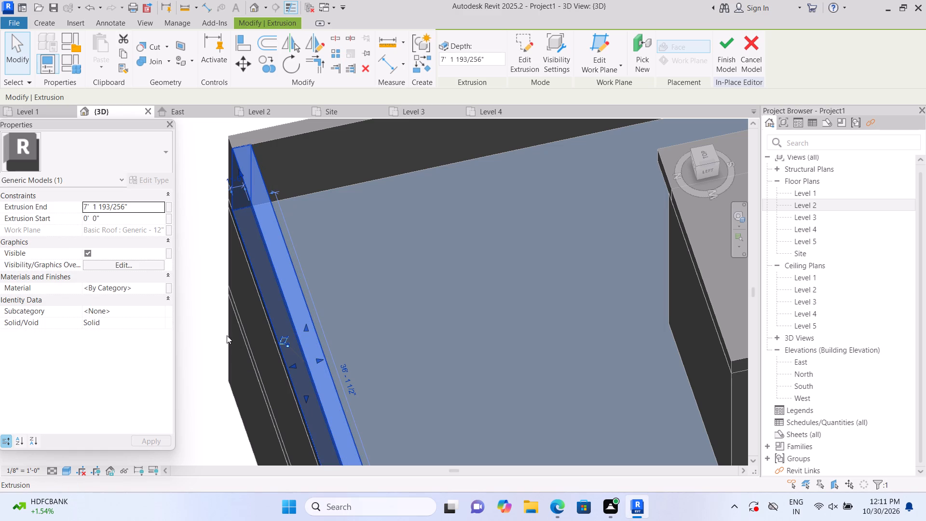
pyautogui.click(201, 326)
# Examine the outer rear roof corner, checking how the rear-edge extrusion meets the side parapet.
pyautogui.scroll(-8, 201, 326)
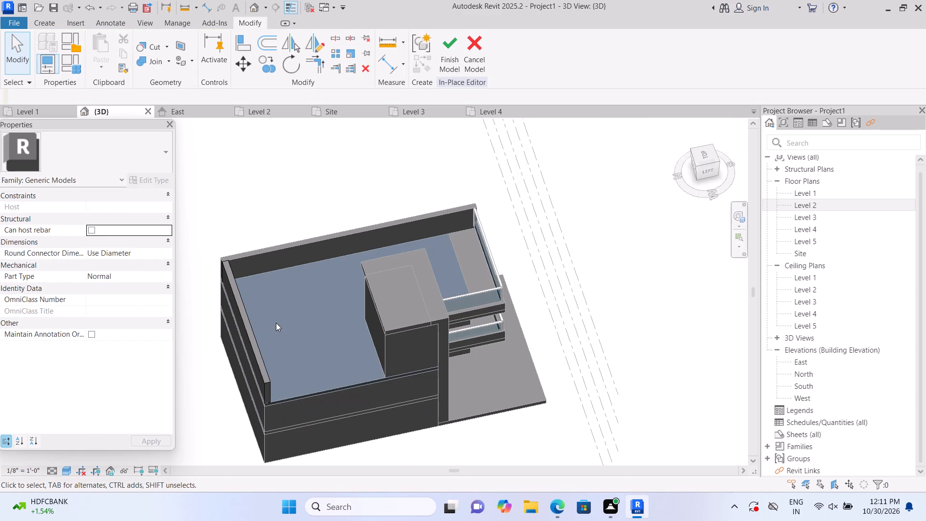
pyautogui.keyDown('shift'); pyautogui.moveTo(276, 323); pyautogui.dragTo(462, 300, button='middle'); pyautogui.keyUp('shift')
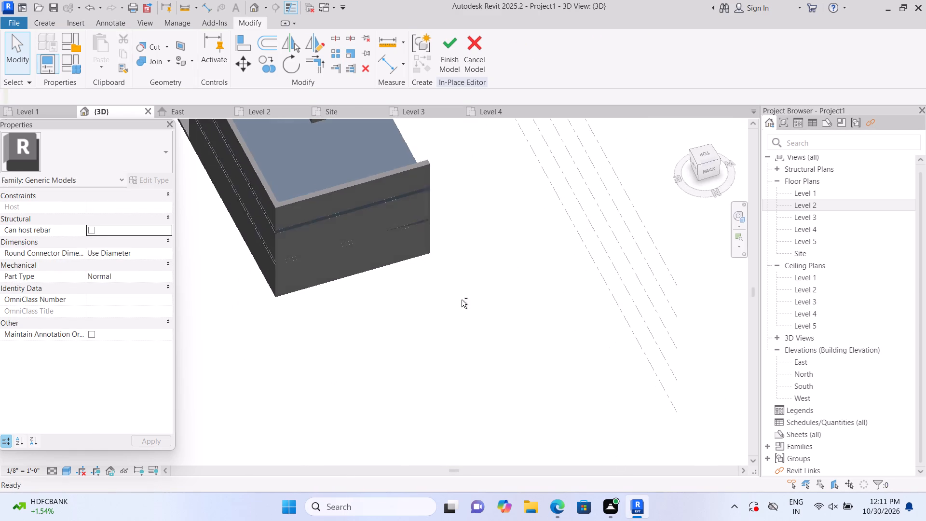
pyautogui.keyDown('shift'); pyautogui.middleClick(462, 300); pyautogui.keyUp('shift')
pyautogui.moveTo(263, 310); pyautogui.dragTo(359, 418, button='middle')
pyautogui.scroll(1, 357, 387)
pyautogui.scroll(1, 358, 348)
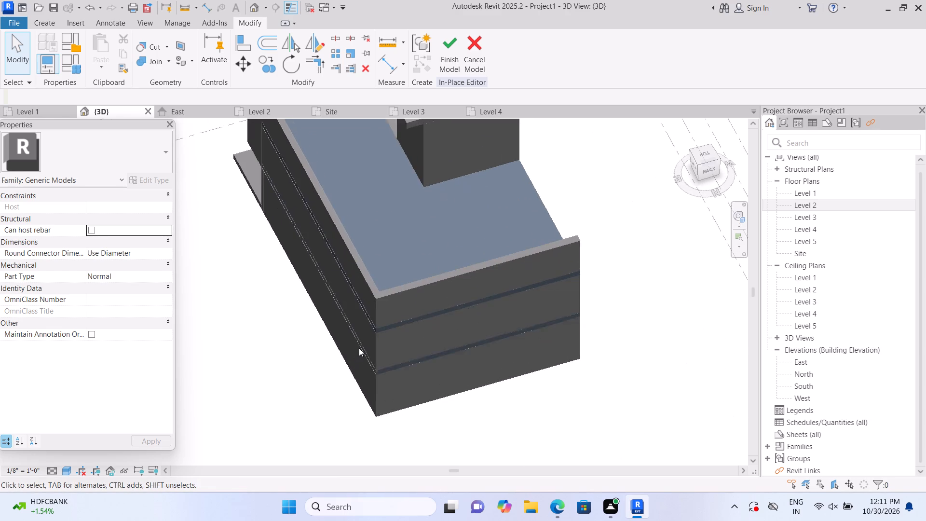
pyautogui.scroll(4, 359, 348)
pyautogui.scroll(2, 400, 282)
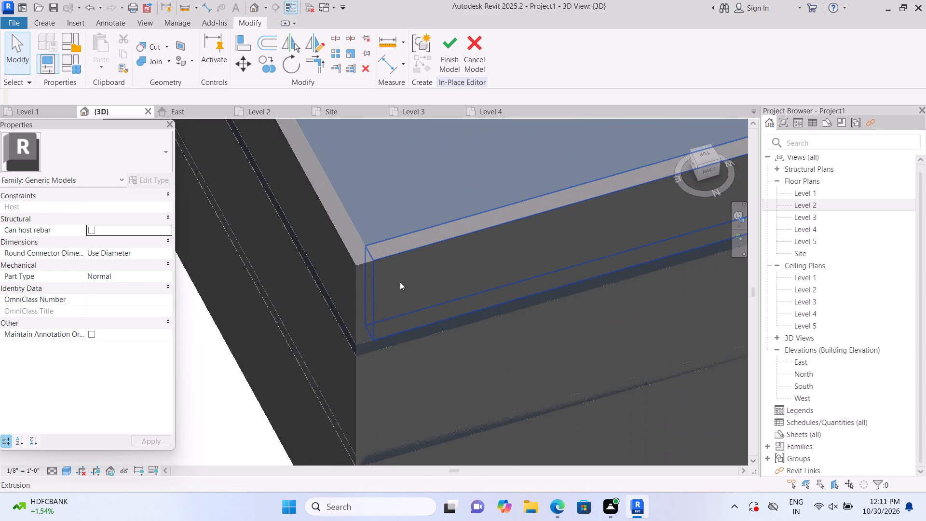
pyautogui.scroll(3, 400, 282)
pyautogui.scroll(1, 458, 224)
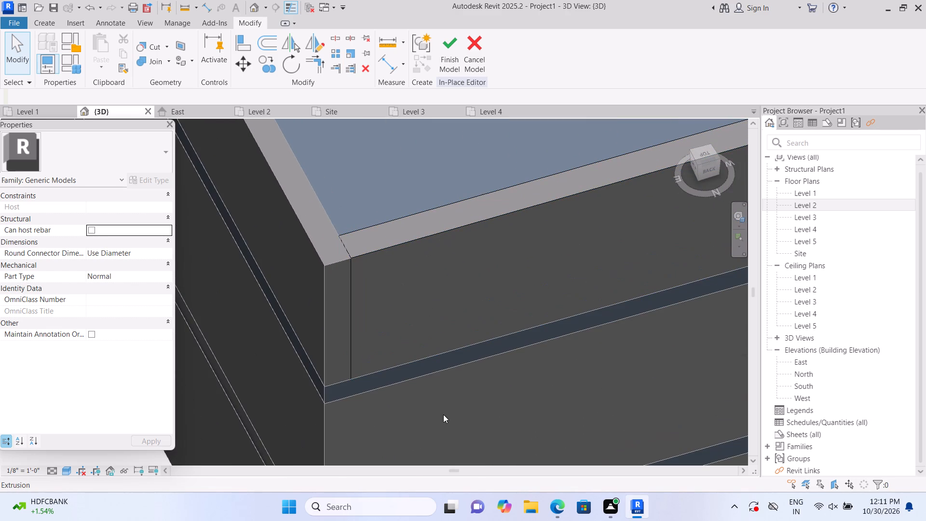
pyautogui.scroll(1, 369, 291)
pyautogui.click(381, 275)
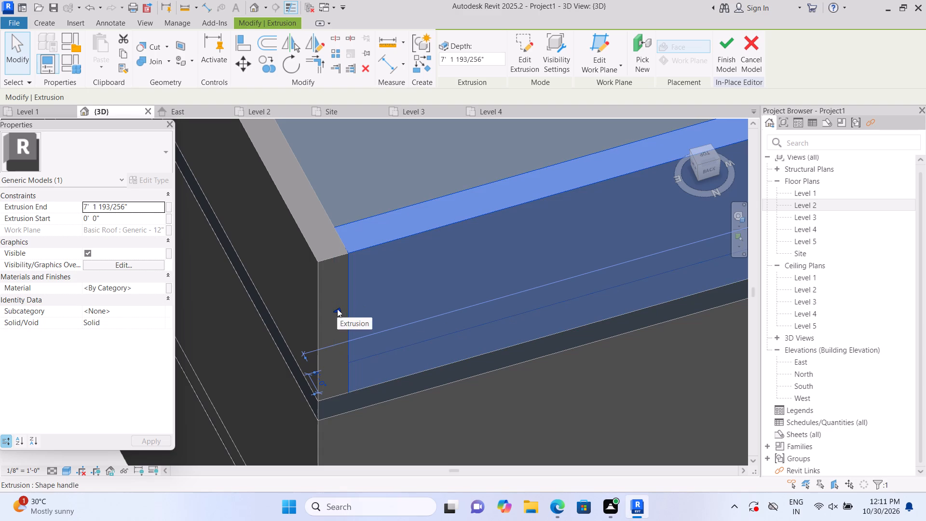
pyautogui.press('Escape')
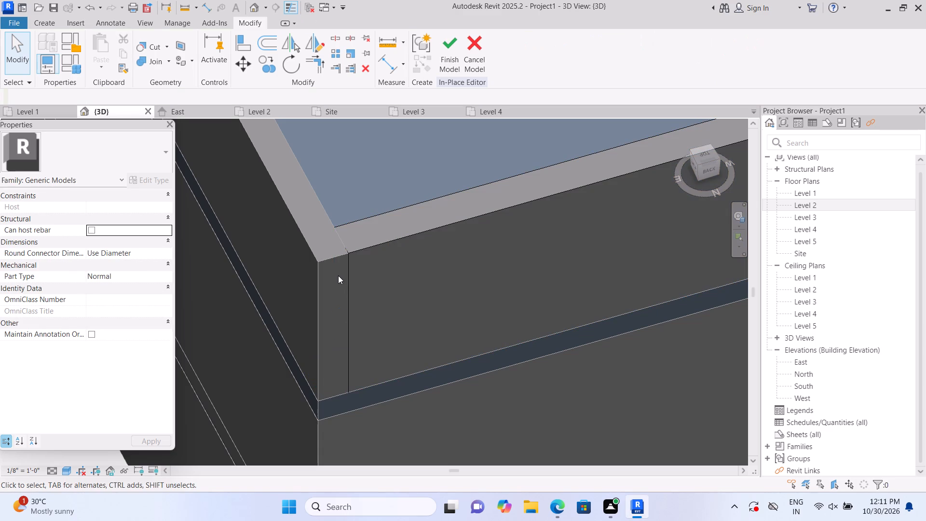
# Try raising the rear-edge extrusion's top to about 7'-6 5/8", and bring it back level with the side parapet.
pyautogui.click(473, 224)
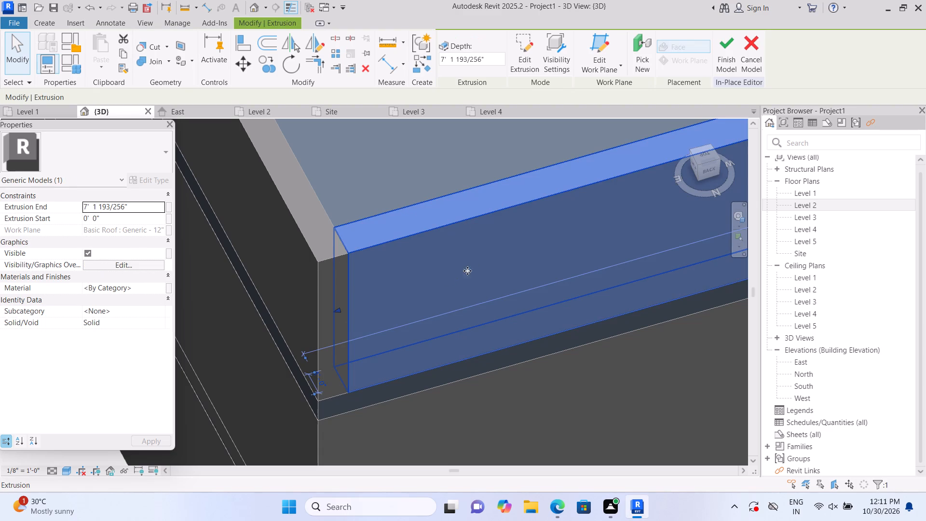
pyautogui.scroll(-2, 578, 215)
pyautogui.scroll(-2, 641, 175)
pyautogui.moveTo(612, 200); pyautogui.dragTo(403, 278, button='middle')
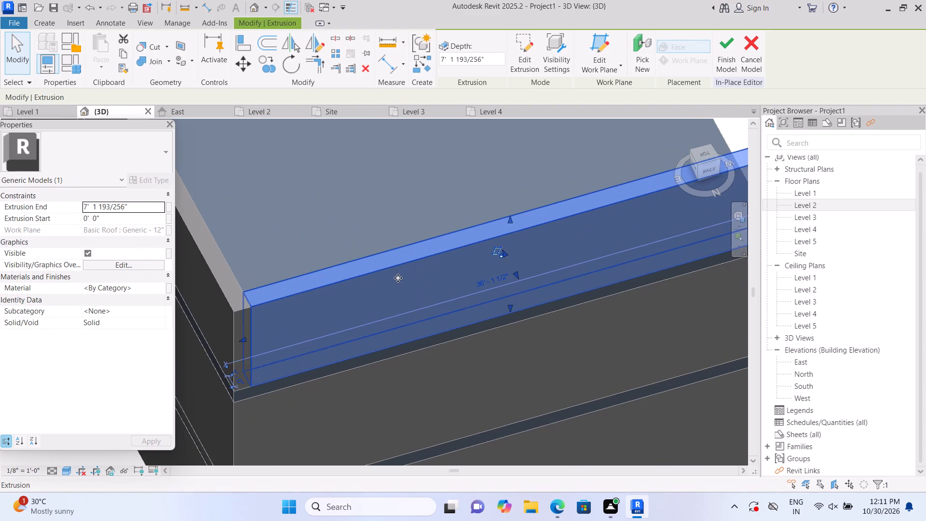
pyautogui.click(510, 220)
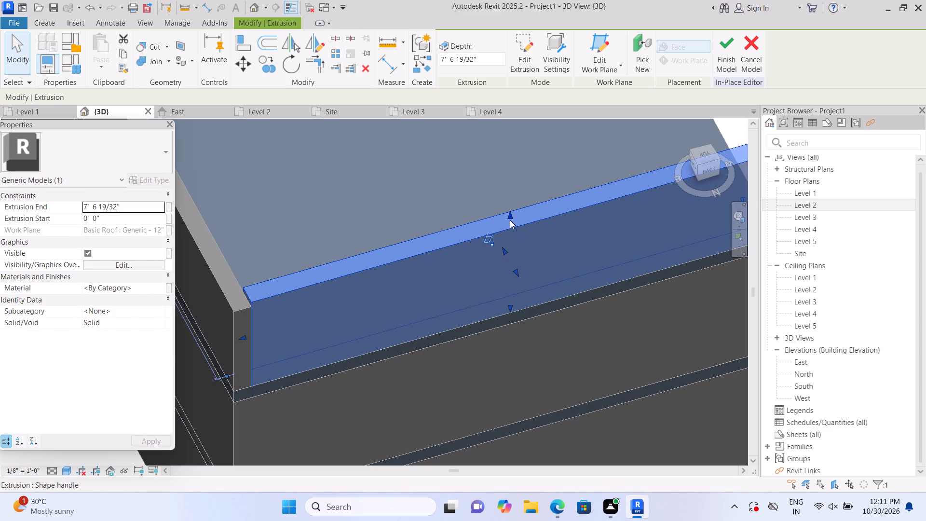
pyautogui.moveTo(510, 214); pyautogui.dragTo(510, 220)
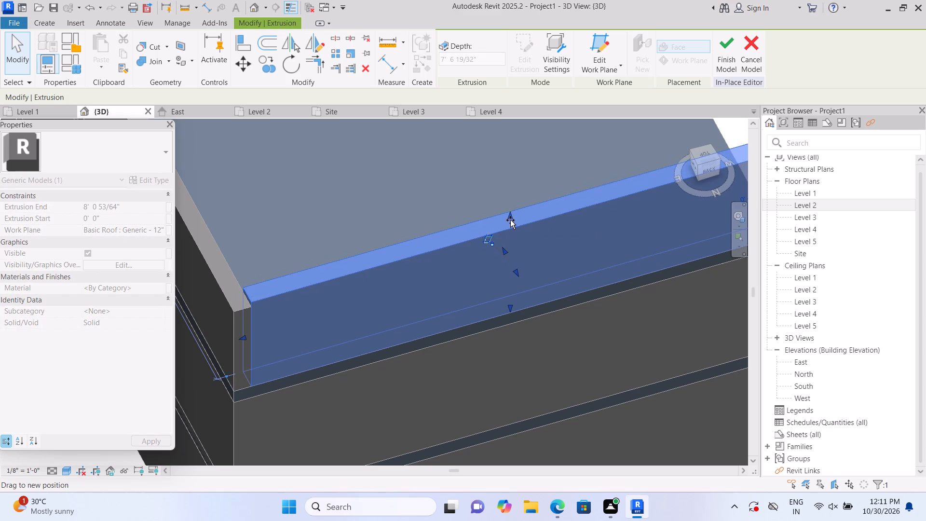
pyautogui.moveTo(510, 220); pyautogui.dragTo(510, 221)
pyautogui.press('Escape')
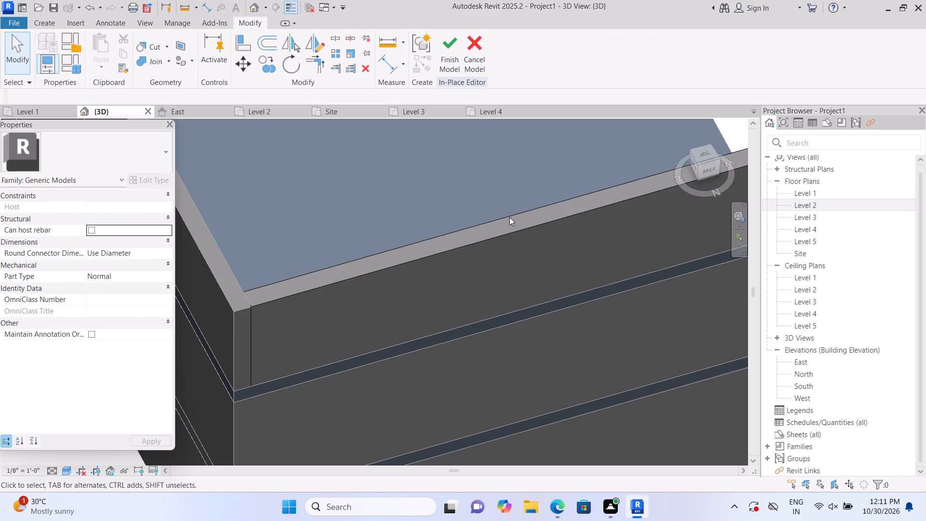
# Join the rear-edge extrusion's geometry with the adjoining side parapet at the roof corner.
pyautogui.click(170, 63)
pyautogui.click(174, 86)
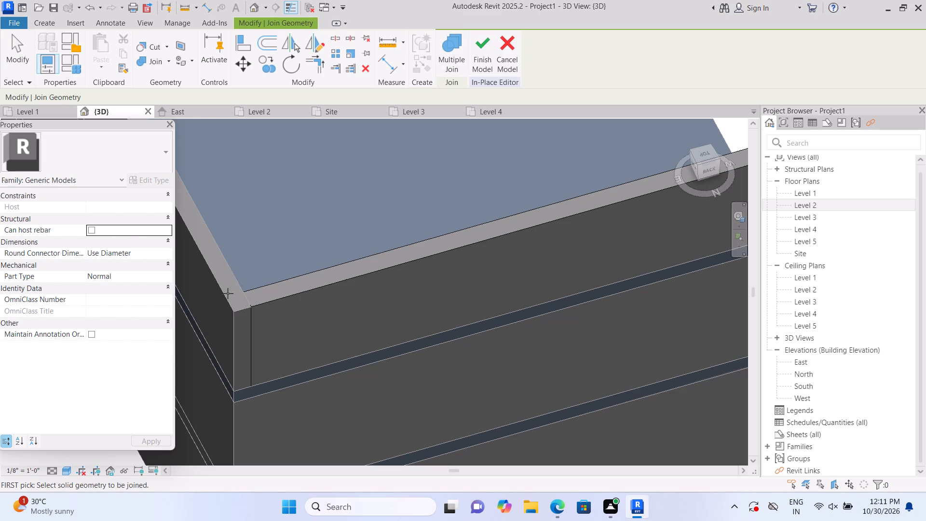
pyautogui.click(167, 62)
pyautogui.click(177, 80)
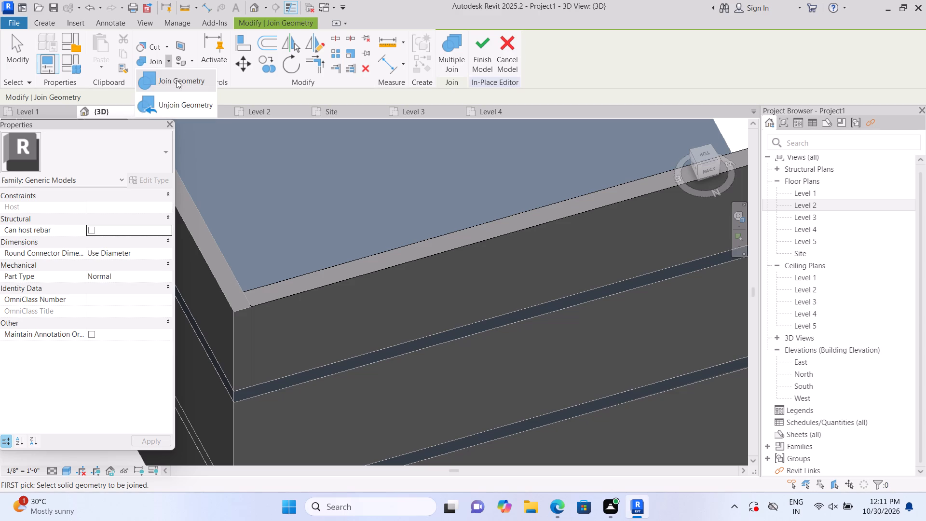
pyautogui.click(306, 291)
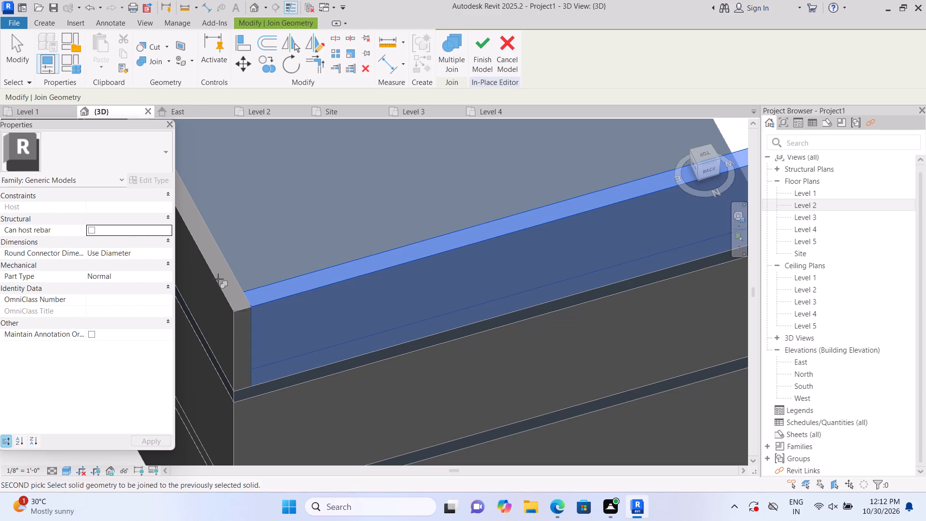
pyautogui.click(219, 279)
pyautogui.press('Escape')
pyautogui.scroll(-3, 281, 208)
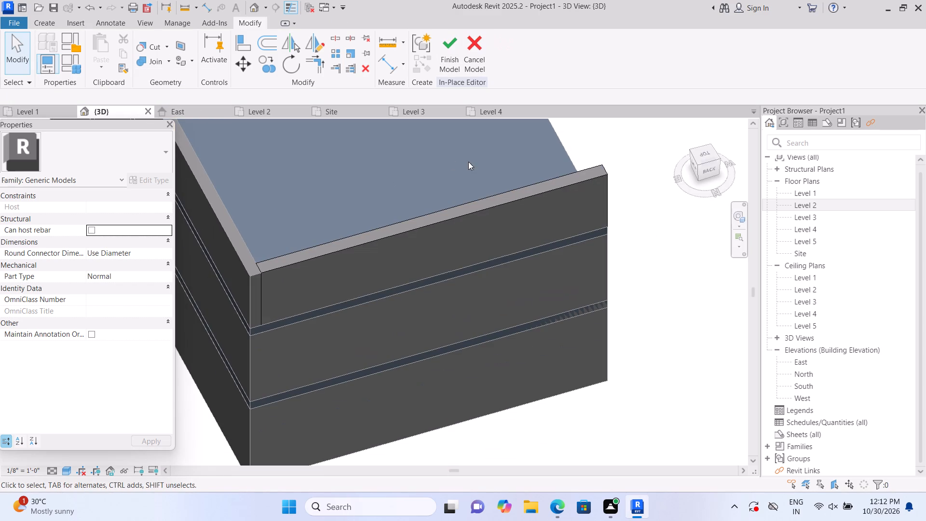
pyautogui.keyDown('shift'); pyautogui.moveTo(663, 317); pyautogui.dragTo(642, 328, button='middle'); pyautogui.keyUp('shift')
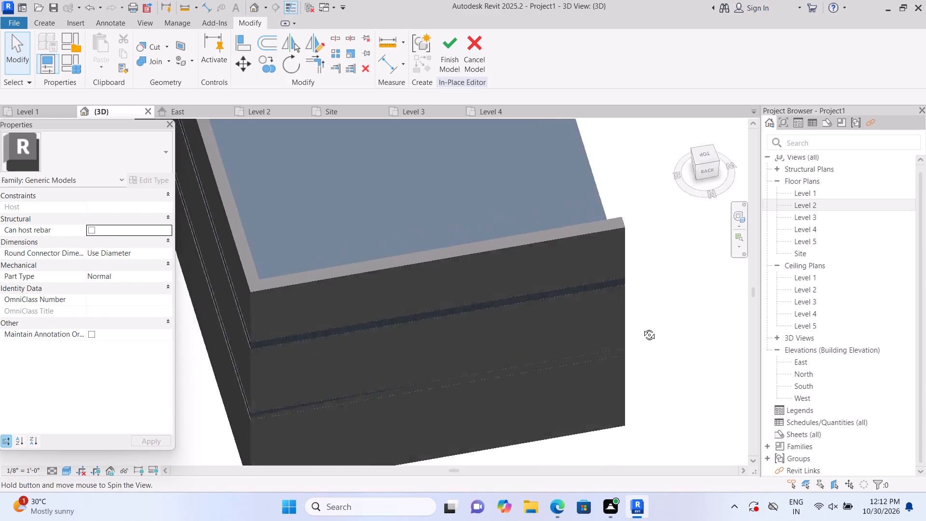
# Examine the roof from the rear and left sides, checking the open edge between the rear parapet and the stair tower.
pyautogui.keyDown('shift'); pyautogui.moveTo(642, 328); pyautogui.dragTo(562, 344, button='middle'); pyautogui.keyUp('shift')
pyautogui.moveTo(605, 391); pyautogui.dragTo(613, 382, button='middle')
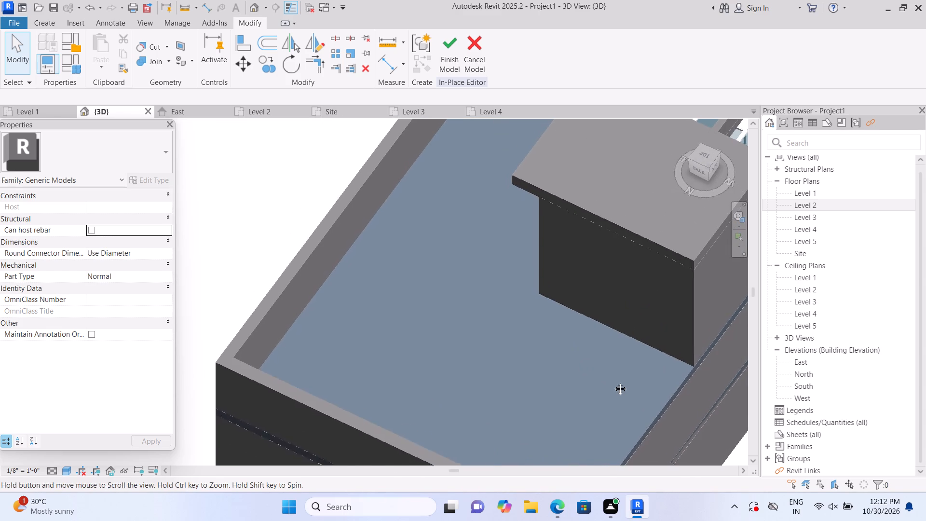
pyautogui.moveTo(613, 382); pyautogui.dragTo(610, 321, button='middle')
pyautogui.scroll(-5, 610, 321)
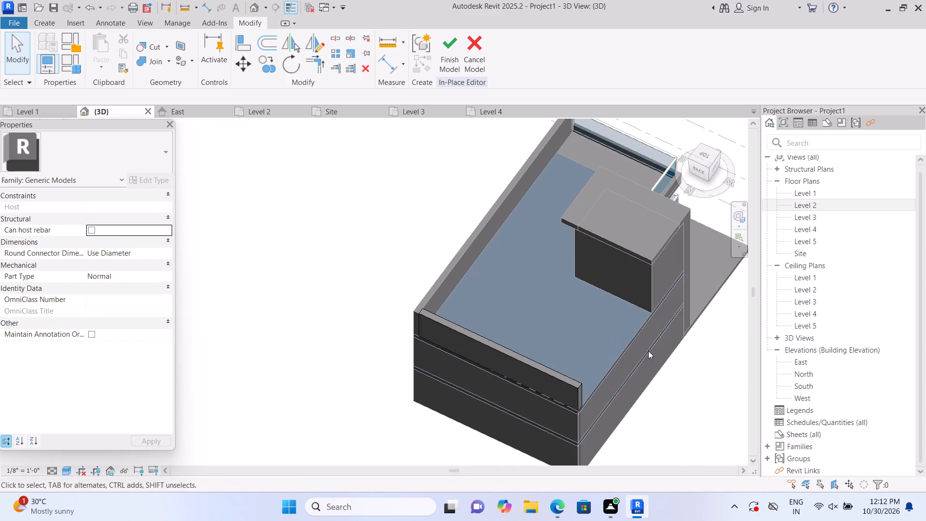
pyautogui.moveTo(648, 351); pyautogui.dragTo(532, 320, button='middle')
pyautogui.keyDown('shift'); pyautogui.moveTo(575, 345); pyautogui.dragTo(521, 363, button='middle'); pyautogui.keyUp('shift')
pyautogui.scroll(1, 467, 397)
pyautogui.moveTo(464, 397); pyautogui.dragTo(441, 317, button='middle')
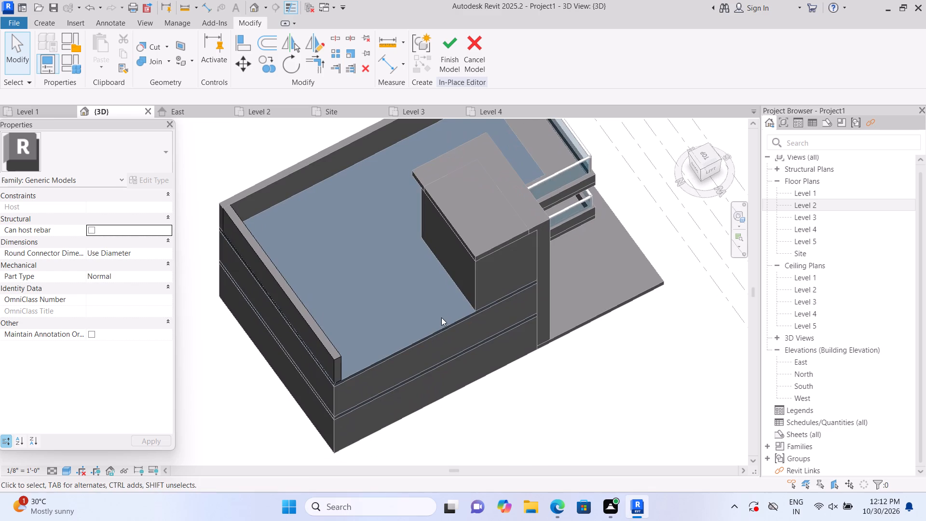
pyautogui.keyDown('shift'); pyautogui.moveTo(486, 374); pyautogui.dragTo(458, 373, button='middle'); pyautogui.keyUp('shift')
pyautogui.moveTo(391, 381); pyautogui.dragTo(409, 360, button='middle')
pyautogui.keyDown('shift'); pyautogui.moveTo(438, 374); pyautogui.dragTo(377, 384, button='middle'); pyautogui.keyUp('shift')
pyautogui.keyDown('shift'); pyautogui.scroll(1, 362, 384); pyautogui.keyUp('shift')
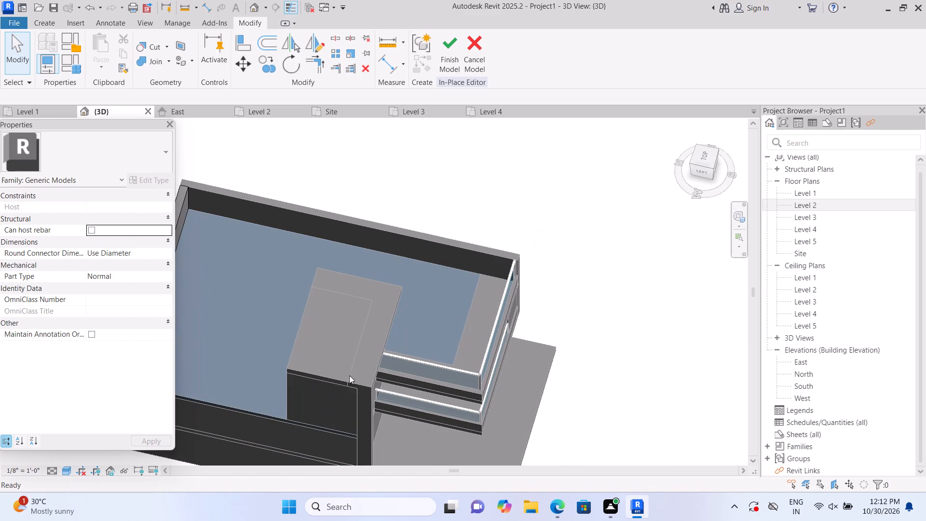
pyautogui.moveTo(299, 339); pyautogui.dragTo(511, 299, button='middle')
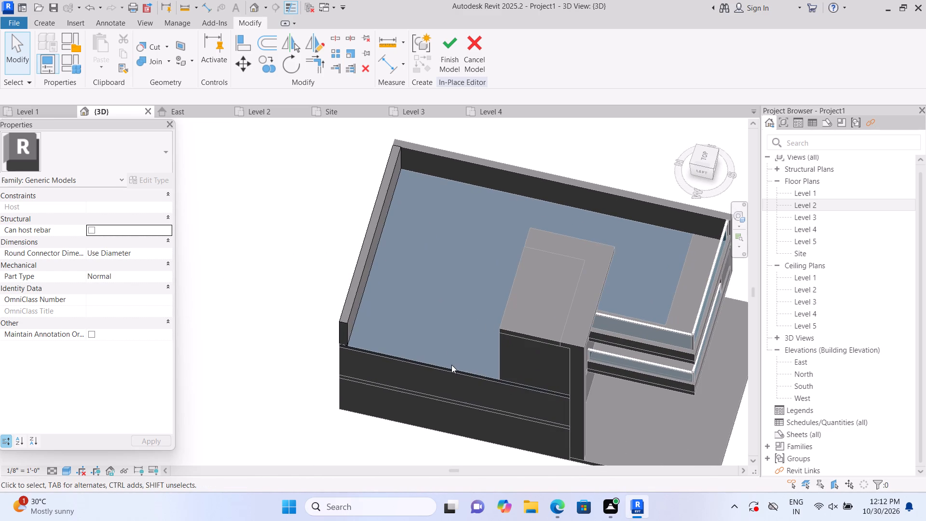
pyautogui.scroll(1, 451, 364)
pyautogui.moveTo(428, 327); pyautogui.dragTo(327, 269, button='middle')
pyautogui.scroll(1, 52, 203)
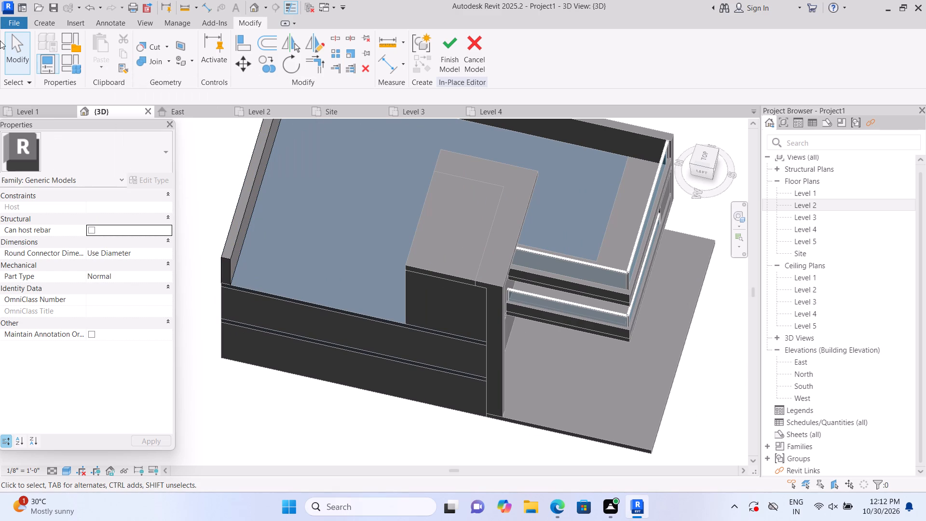
# Create an extrusion on the roof from a thin rectangle about 26' long along the open left edge, from the rear parapet to the tower.
pyautogui.click(42, 21)
pyautogui.click(101, 61)
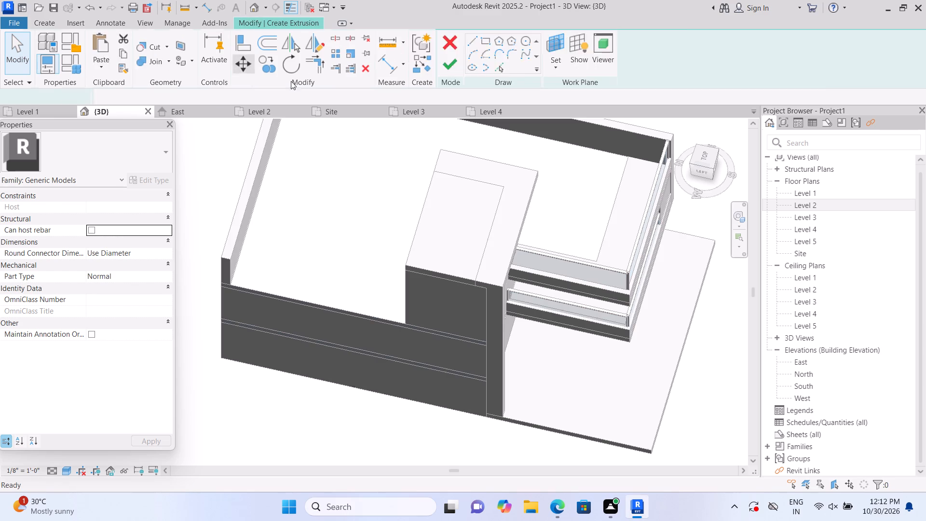
pyautogui.click(623, 63)
pyautogui.click(640, 108)
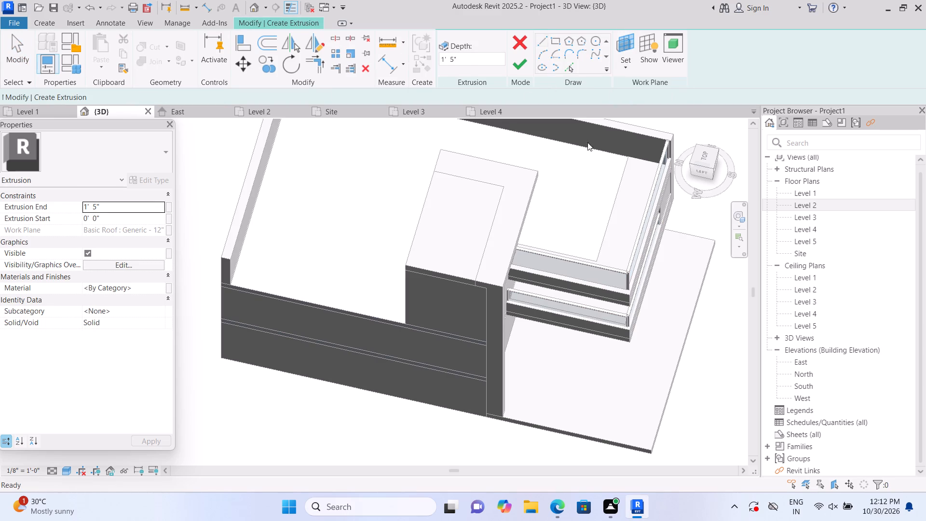
pyautogui.click(341, 224)
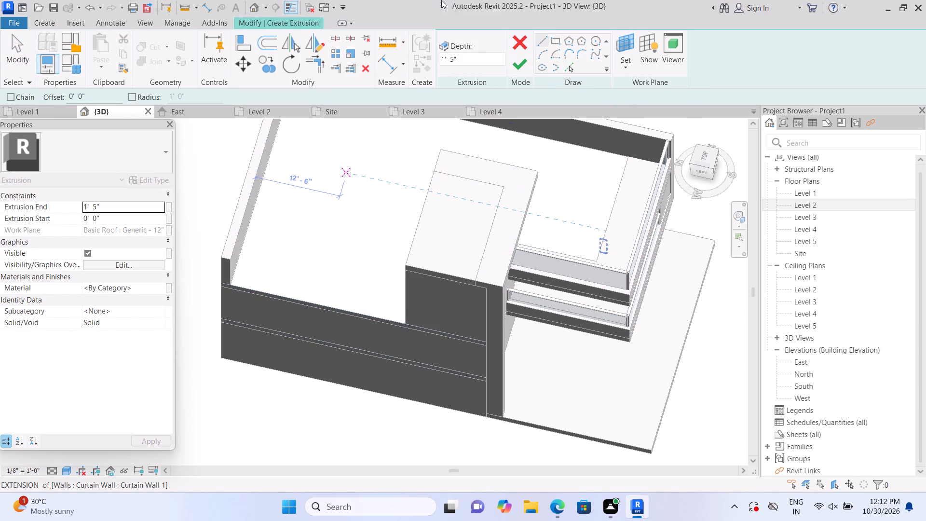
pyautogui.click(555, 39)
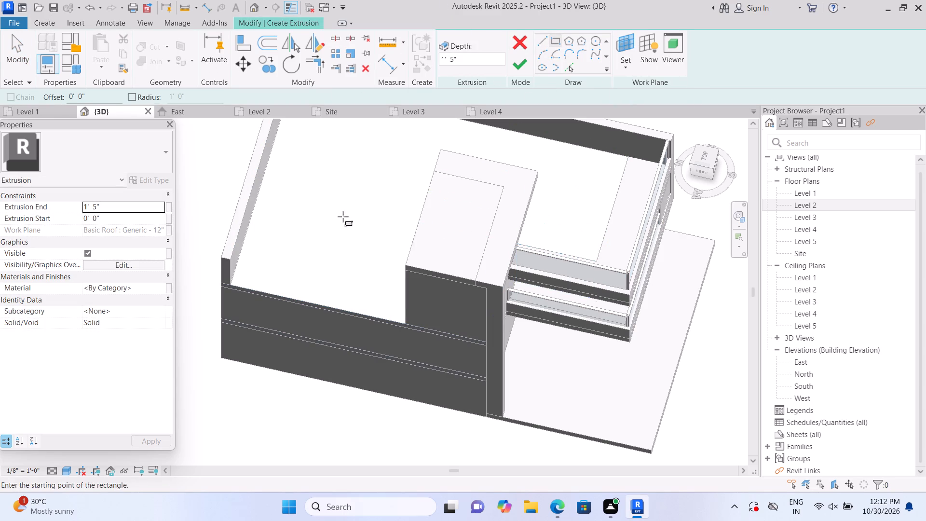
pyautogui.scroll(4, 295, 291)
pyautogui.scroll(1, 227, 286)
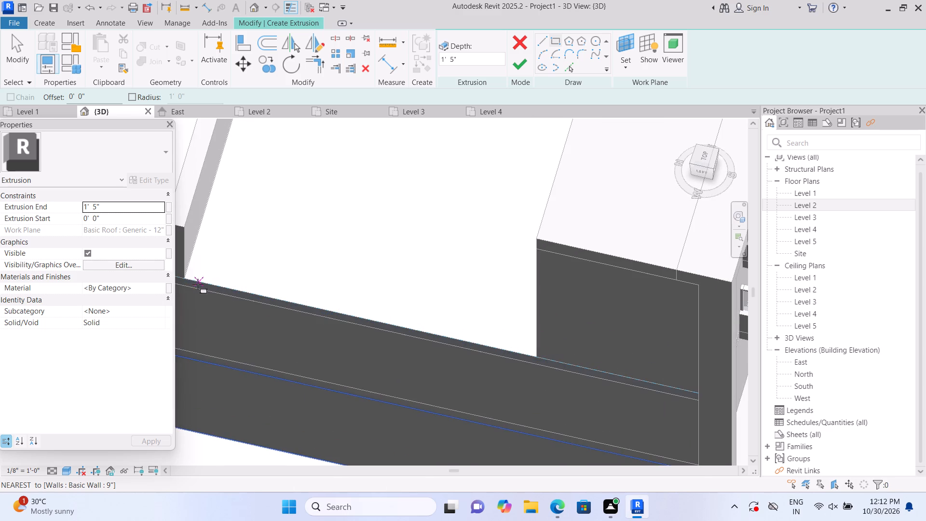
pyautogui.click(188, 279)
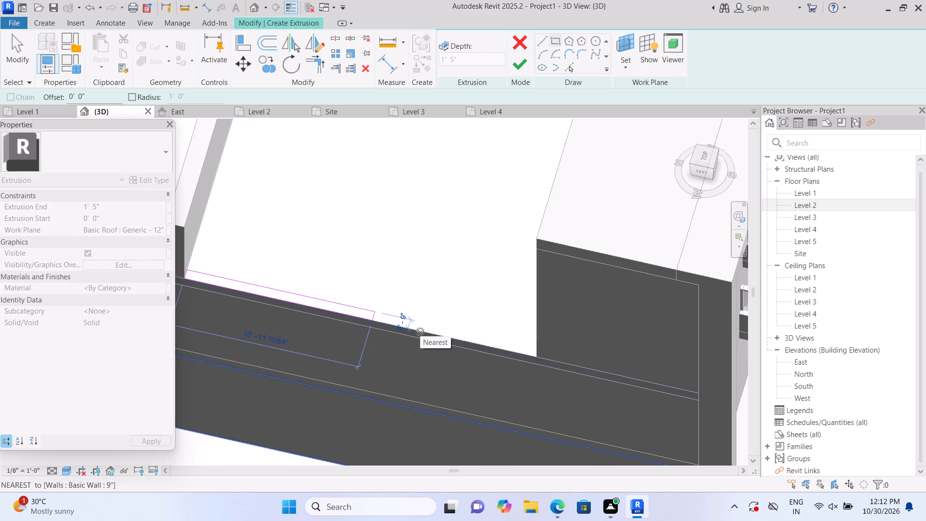
pyautogui.click(542, 340)
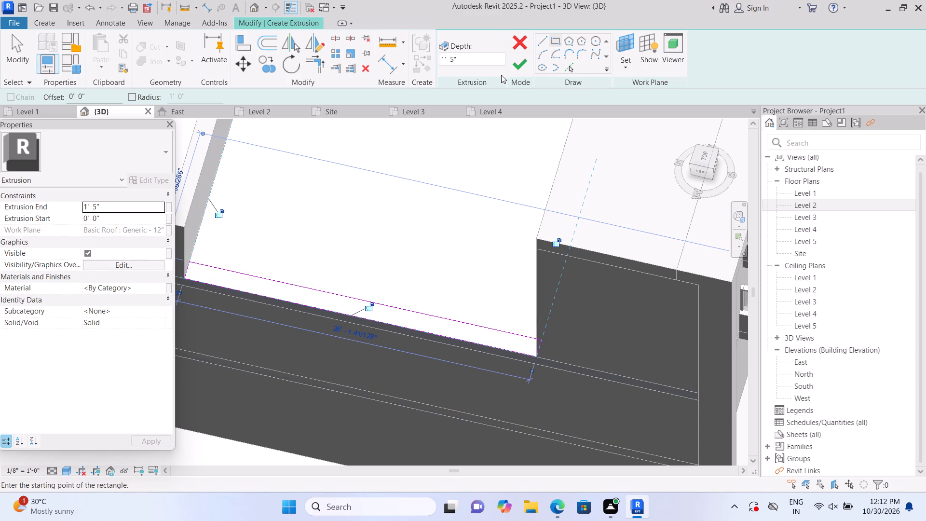
pyautogui.click(515, 66)
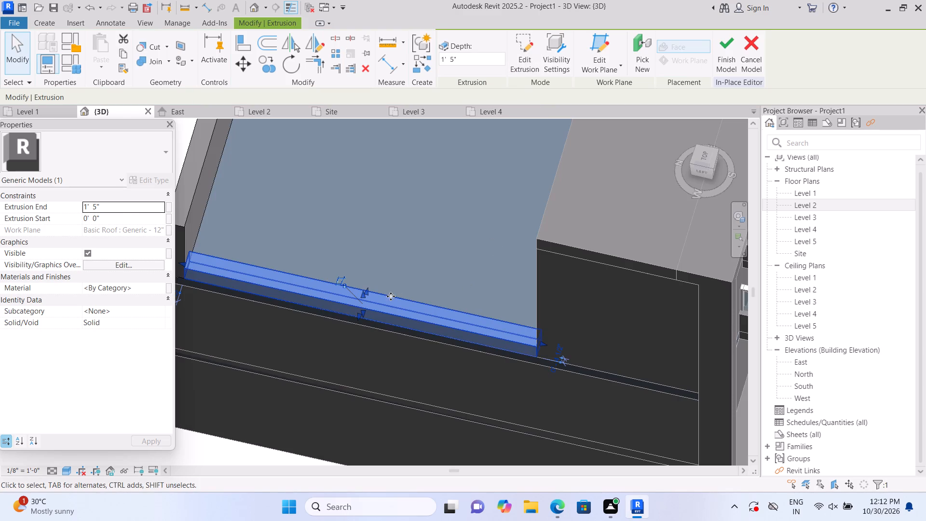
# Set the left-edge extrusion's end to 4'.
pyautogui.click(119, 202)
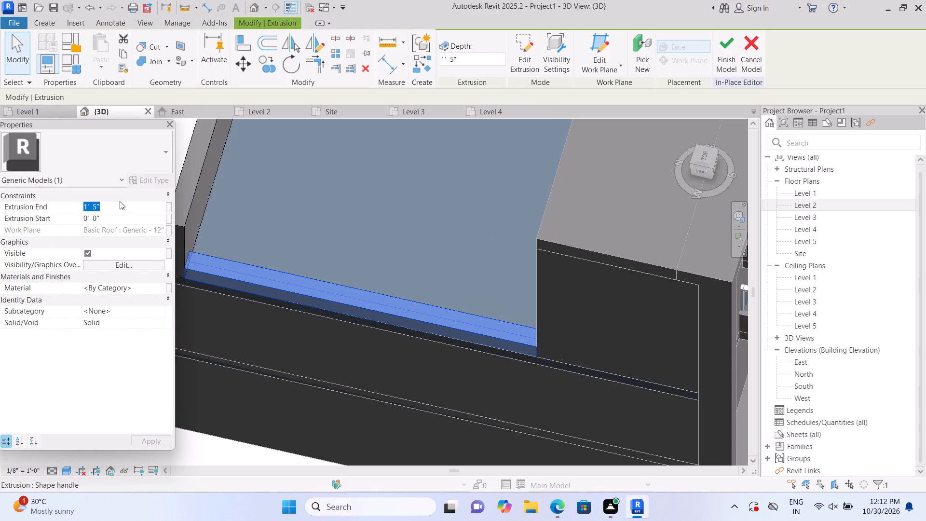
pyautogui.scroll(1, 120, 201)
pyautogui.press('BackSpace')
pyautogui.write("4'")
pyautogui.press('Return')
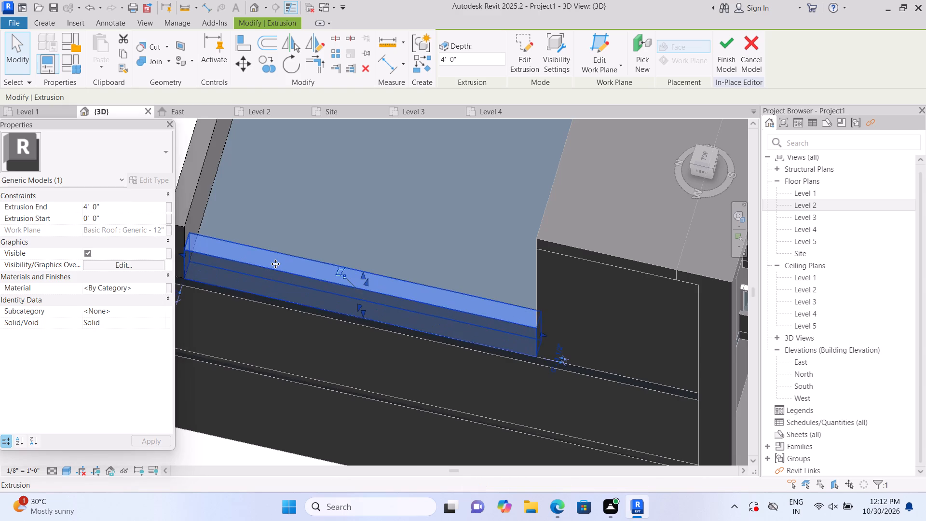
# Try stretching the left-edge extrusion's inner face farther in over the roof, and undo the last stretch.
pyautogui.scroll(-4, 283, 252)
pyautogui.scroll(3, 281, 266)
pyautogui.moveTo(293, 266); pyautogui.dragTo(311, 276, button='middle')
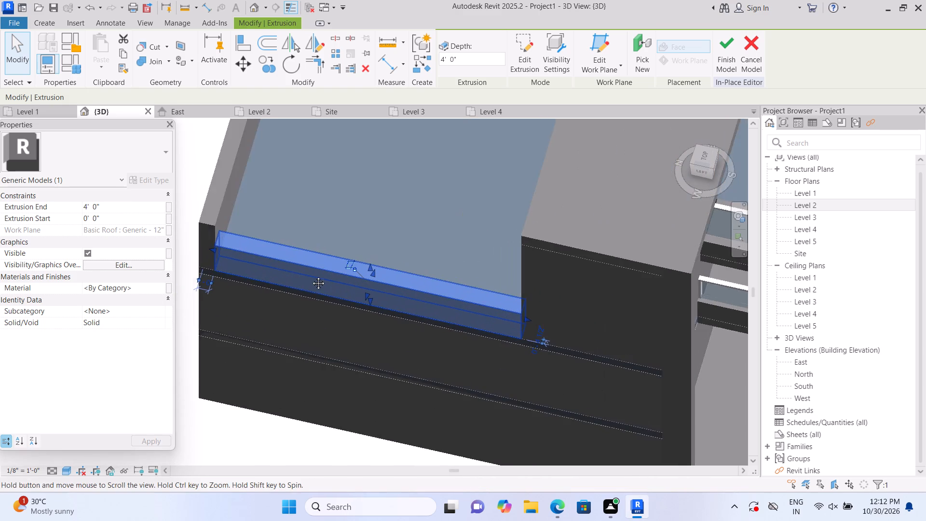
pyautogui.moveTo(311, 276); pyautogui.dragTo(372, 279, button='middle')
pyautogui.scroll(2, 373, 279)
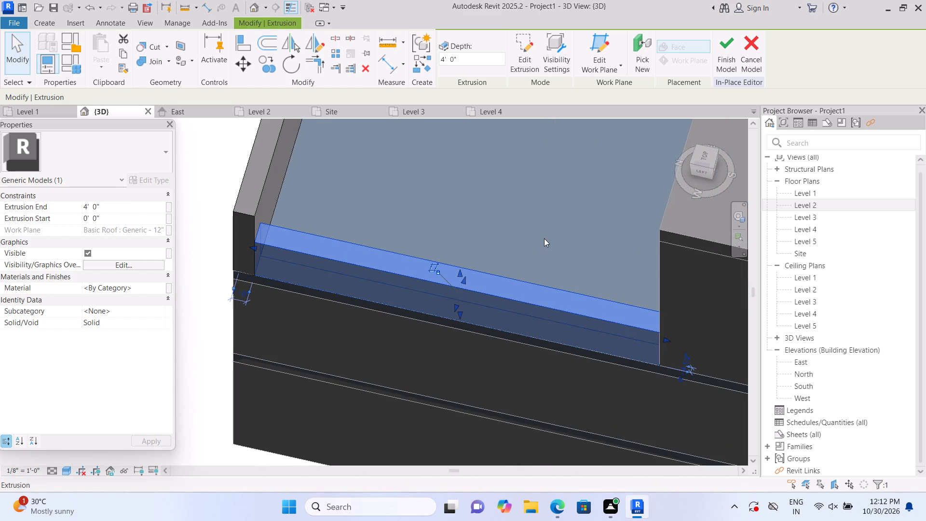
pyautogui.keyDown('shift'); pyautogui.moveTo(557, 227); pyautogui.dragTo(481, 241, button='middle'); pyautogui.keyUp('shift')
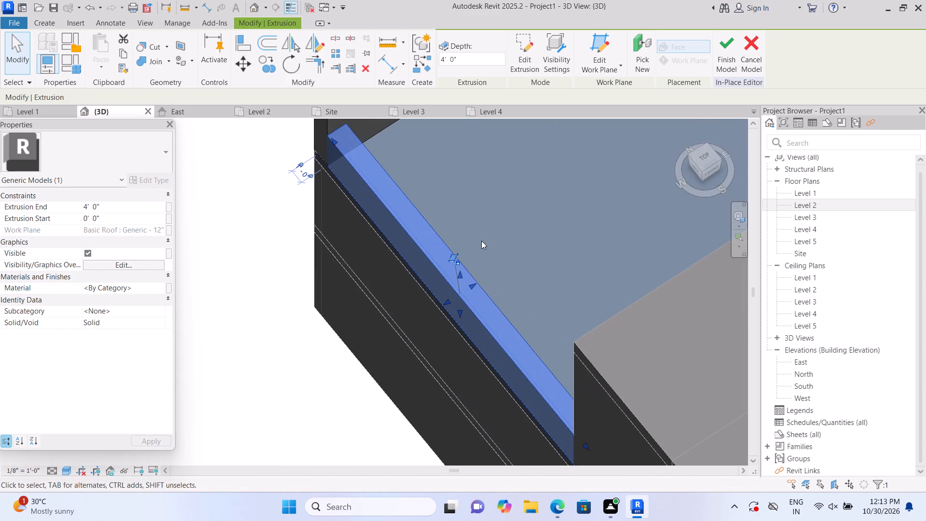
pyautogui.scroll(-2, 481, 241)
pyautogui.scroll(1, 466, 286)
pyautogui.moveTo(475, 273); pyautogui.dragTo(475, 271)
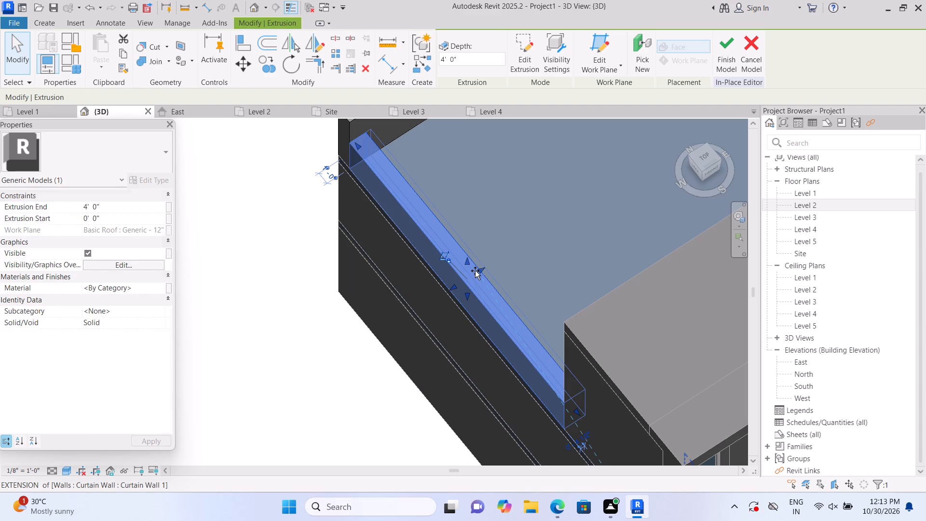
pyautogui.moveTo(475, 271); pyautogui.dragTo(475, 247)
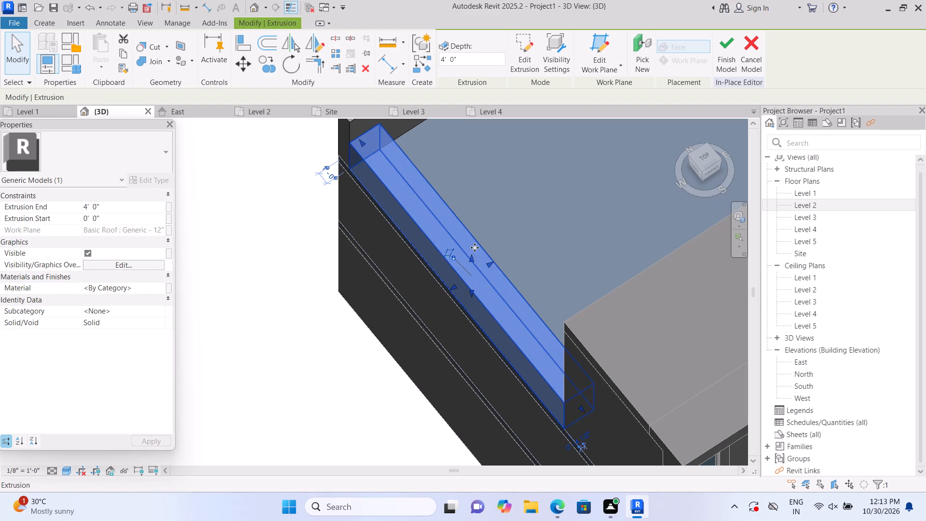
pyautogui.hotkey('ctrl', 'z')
# Raise the left-edge extrusion's top to about 7'-1 3/4", level with the rear parapet.
pyautogui.click(467, 273)
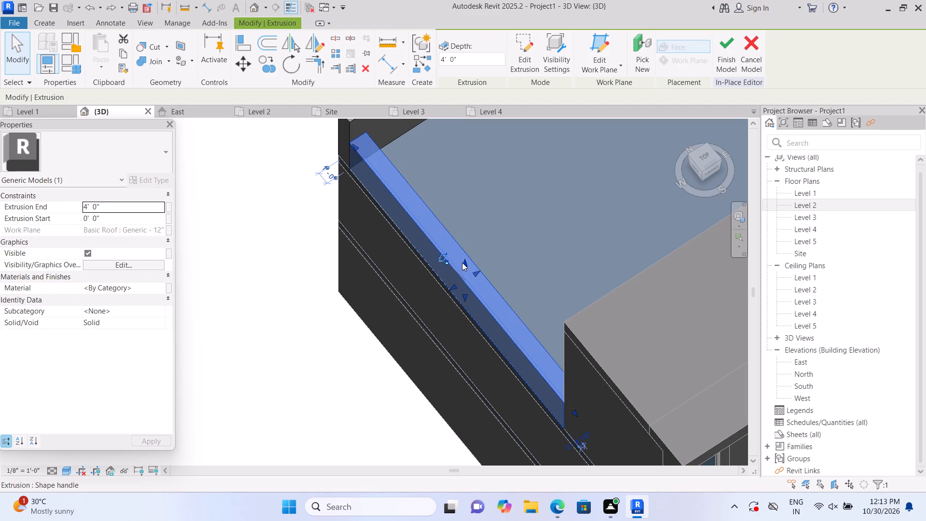
pyautogui.moveTo(465, 264); pyautogui.dragTo(465, 252)
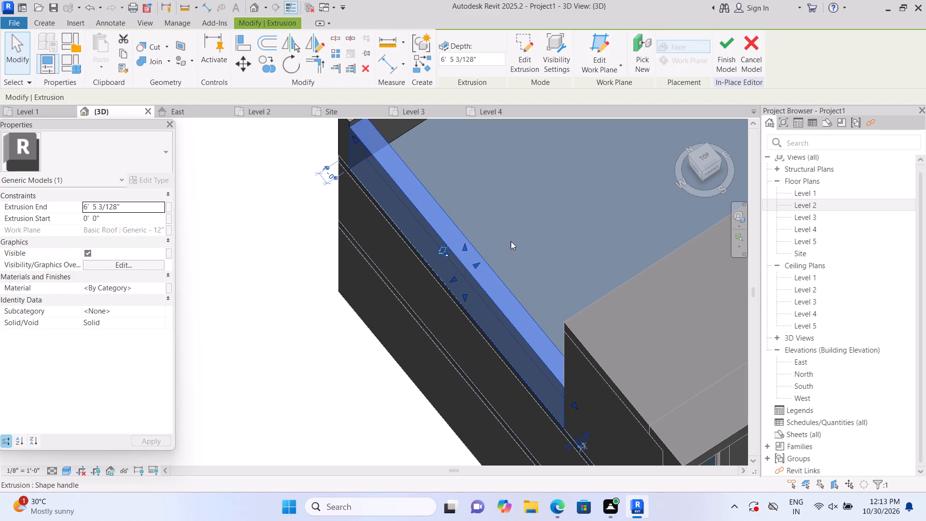
pyautogui.scroll(-1, 512, 242)
pyautogui.moveTo(506, 232); pyautogui.dragTo(429, 267, button='middle')
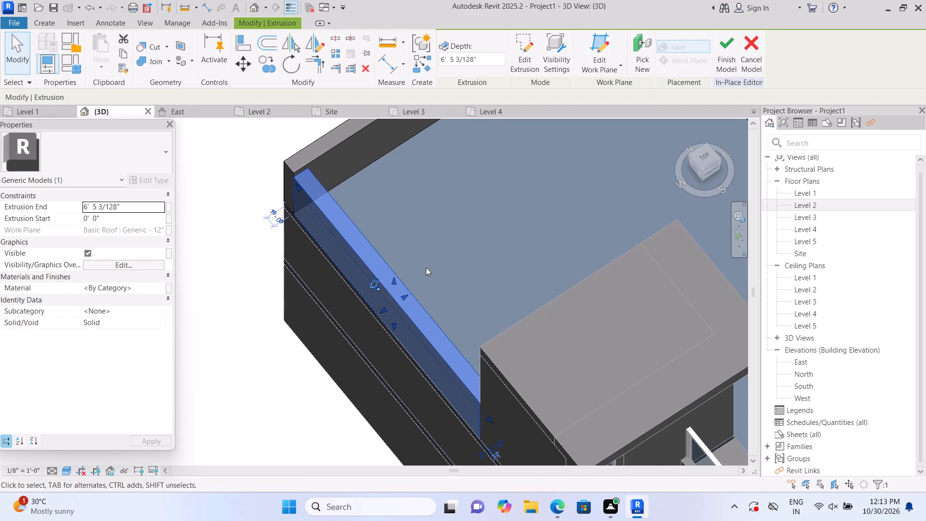
pyautogui.click(393, 279)
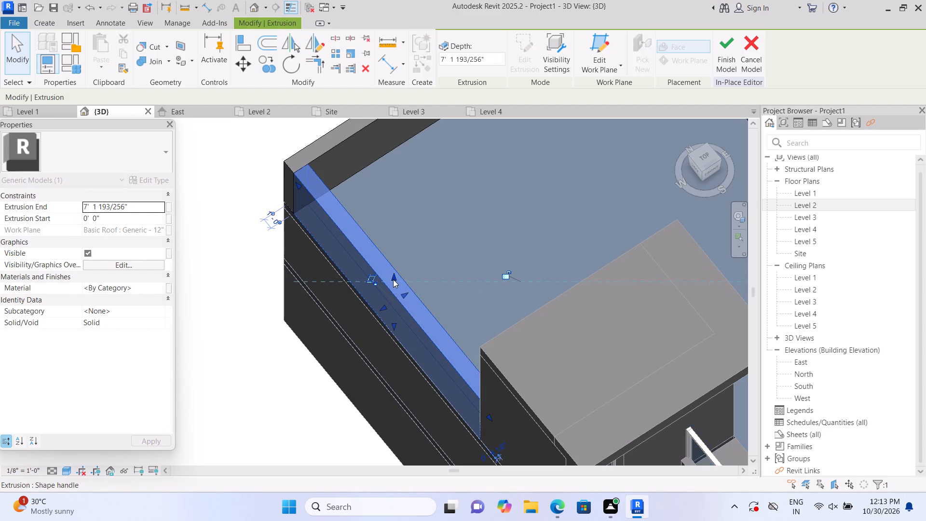
pyautogui.click(237, 329)
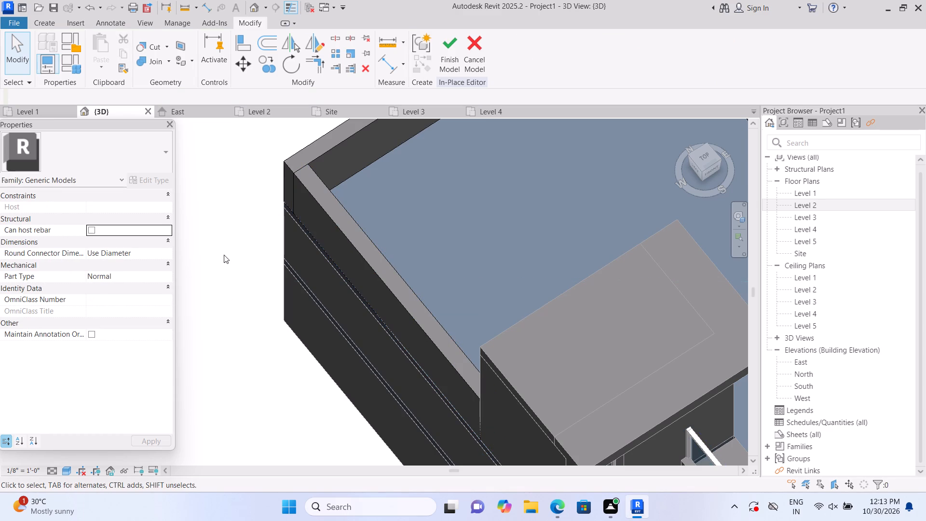
# Join the left-edge extrusion's geometry with the rear parapet at the roof corner.
pyautogui.moveTo(229, 250); pyautogui.dragTo(187, 309, button='middle')
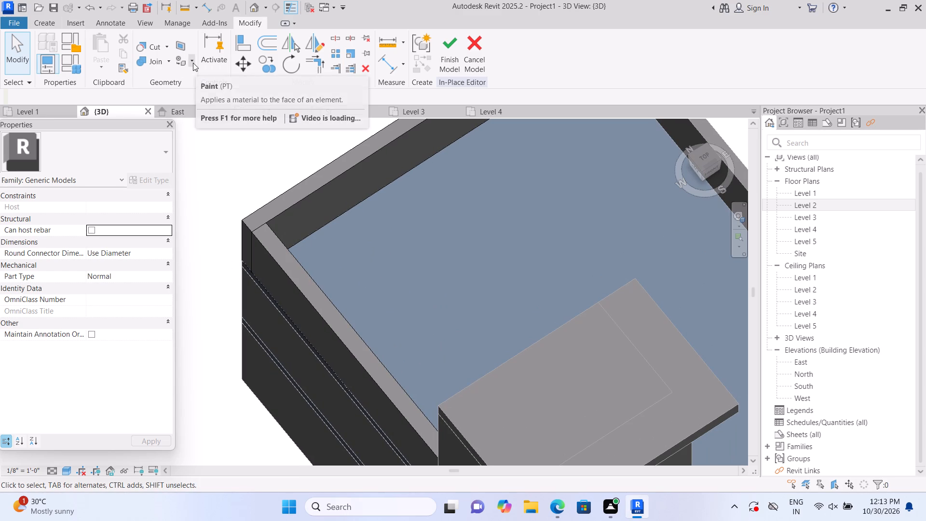
pyautogui.click(166, 60)
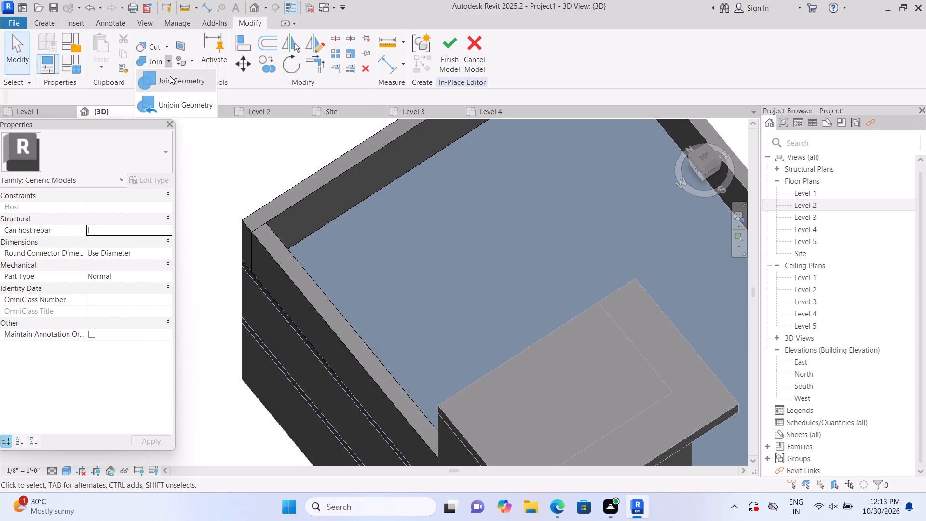
pyautogui.click(170, 78)
pyautogui.click(264, 224)
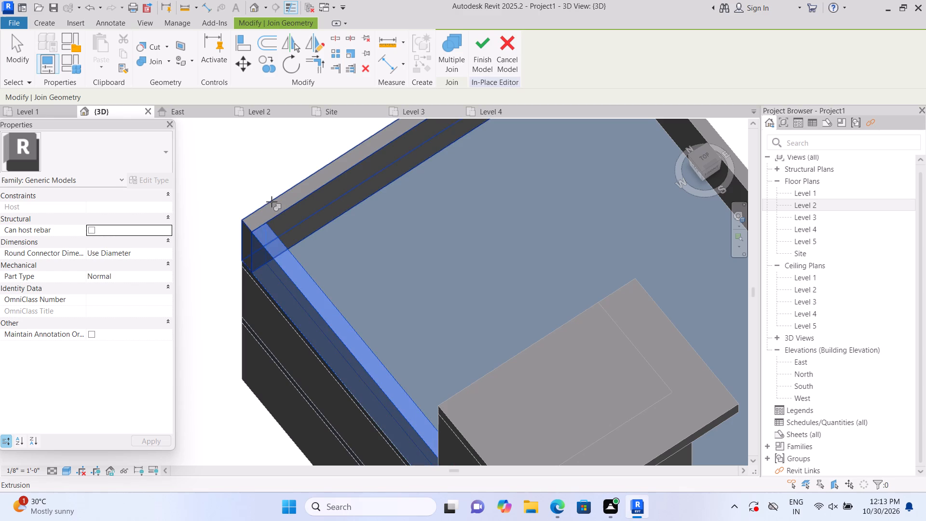
pyautogui.click(272, 202)
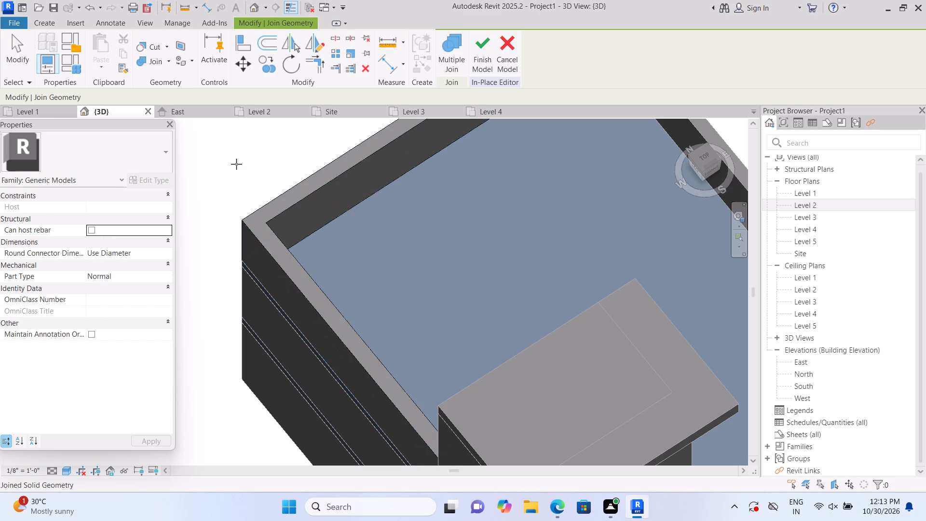
pyautogui.press('Escape')
# Examine the whole house from the default 3D viewpoint, looking over the parapets, front balconies and right side wall.
pyautogui.scroll(-8, 235, 164)
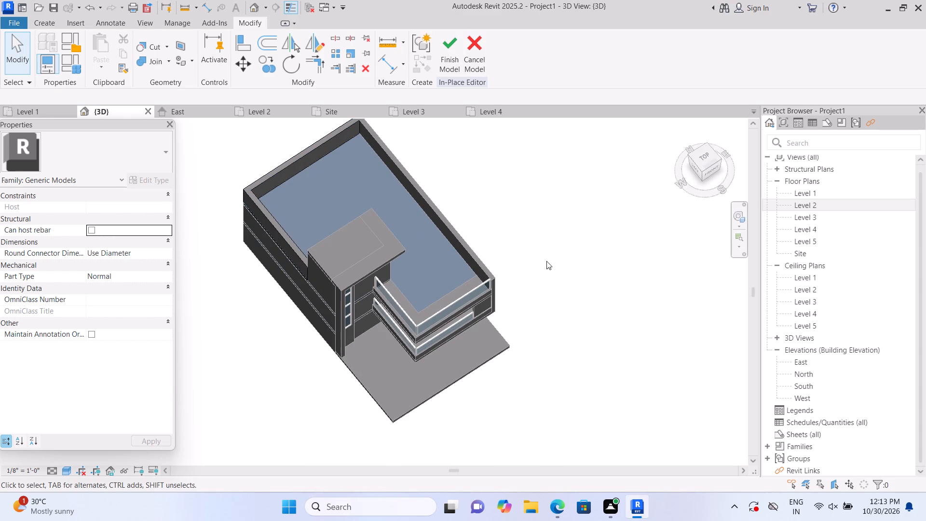
pyautogui.click(683, 125)
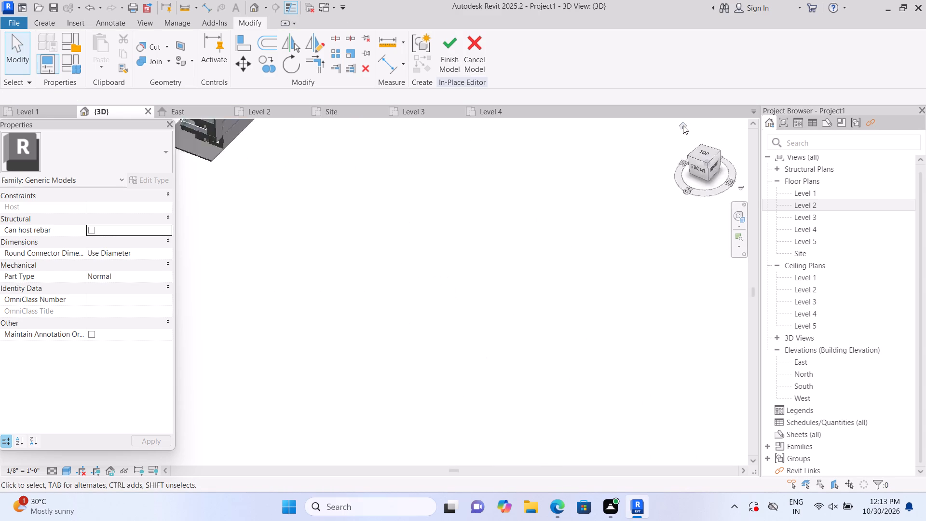
pyautogui.scroll(3, 243, 265)
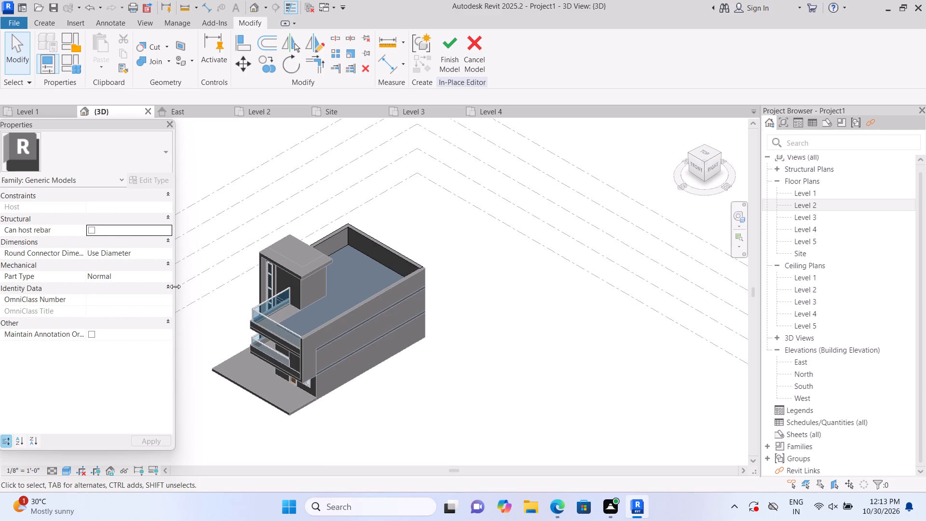
pyautogui.scroll(3, 177, 288)
pyautogui.scroll(1, 265, 347)
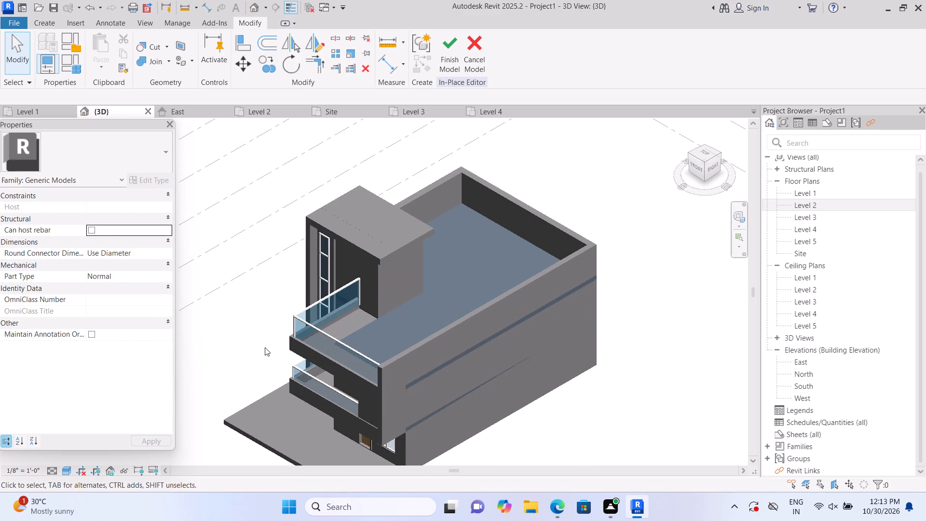
pyautogui.scroll(1, 265, 347)
pyautogui.moveTo(255, 339); pyautogui.dragTo(223, 237, button='middle')
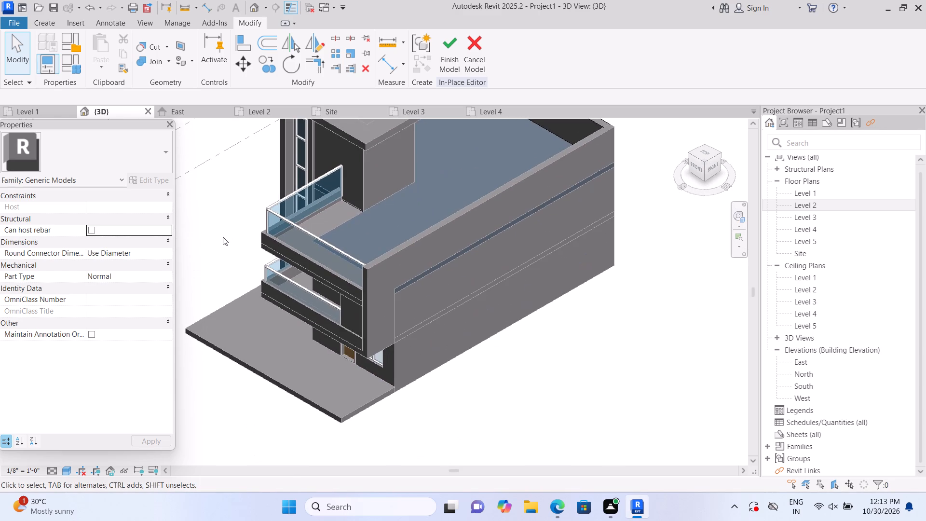
pyautogui.scroll(-1, 223, 237)
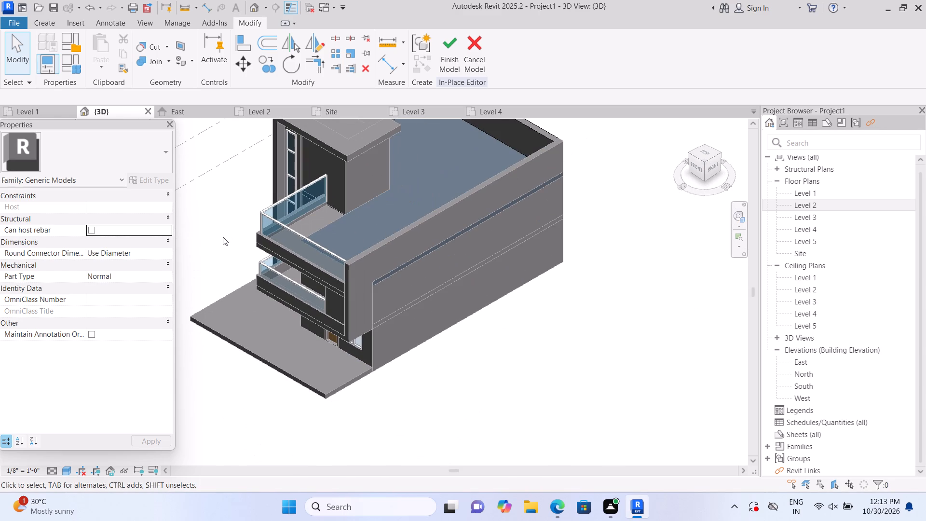
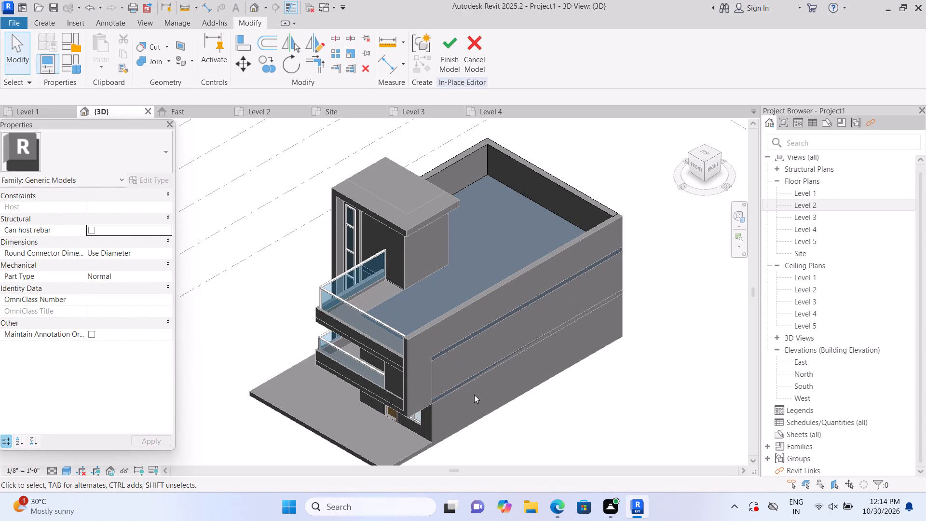
# Start a new in-place extrusion with its work plane on the rooftop tower block's side face overlooking the main roof.
pyautogui.scroll(2, 454, 293)
pyautogui.scroll(1, 432, 255)
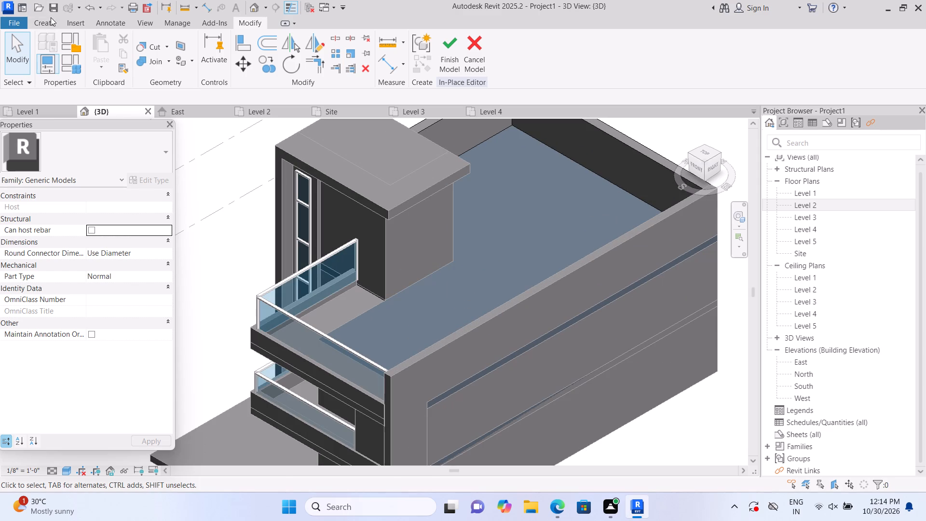
pyautogui.click(51, 18)
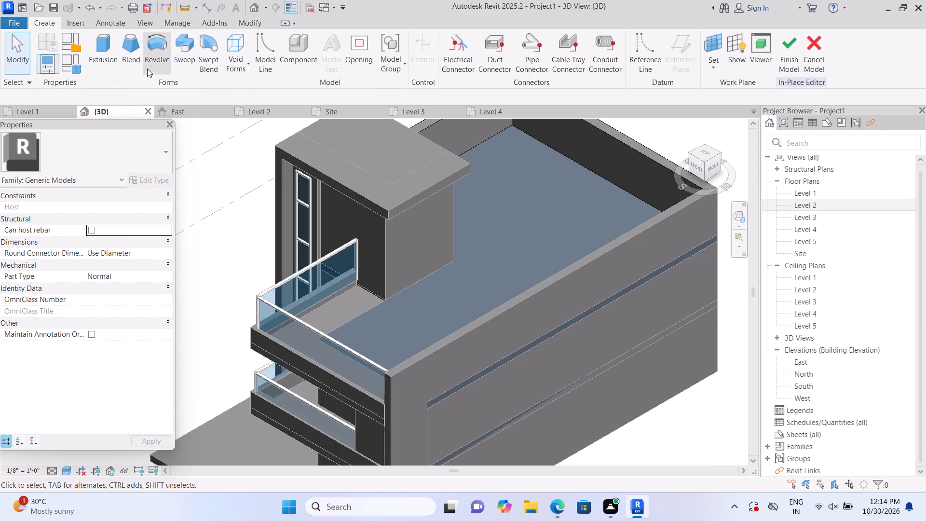
pyautogui.click(90, 56)
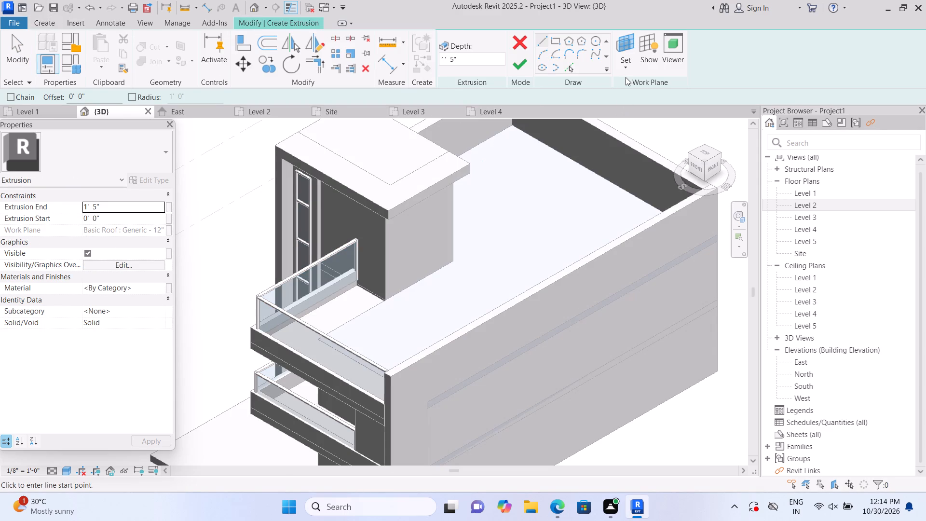
pyautogui.click(625, 70)
pyautogui.click(635, 118)
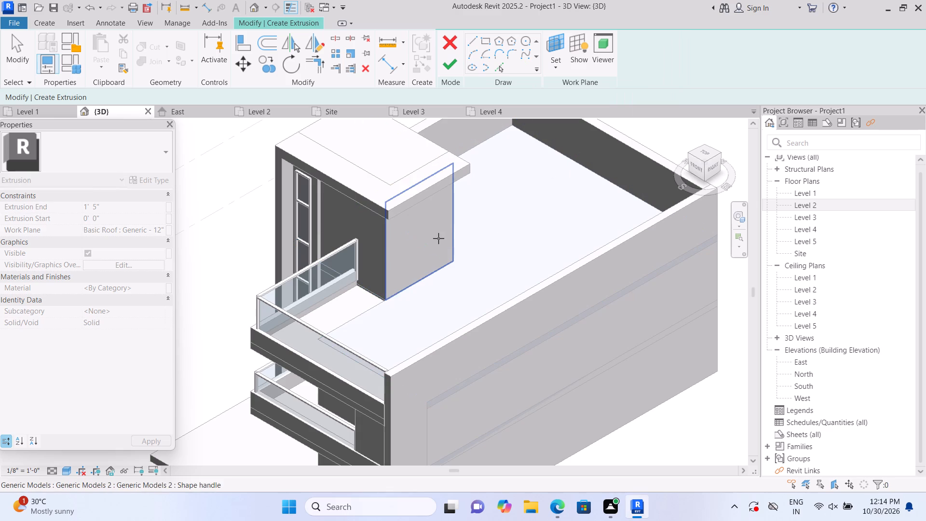
pyautogui.click(437, 238)
# Sketch a thin horizontal rectangle about 12'-0 1/4" long across the tower block's side face and finish the extrusion 1'-5" deep.
pyautogui.click(554, 41)
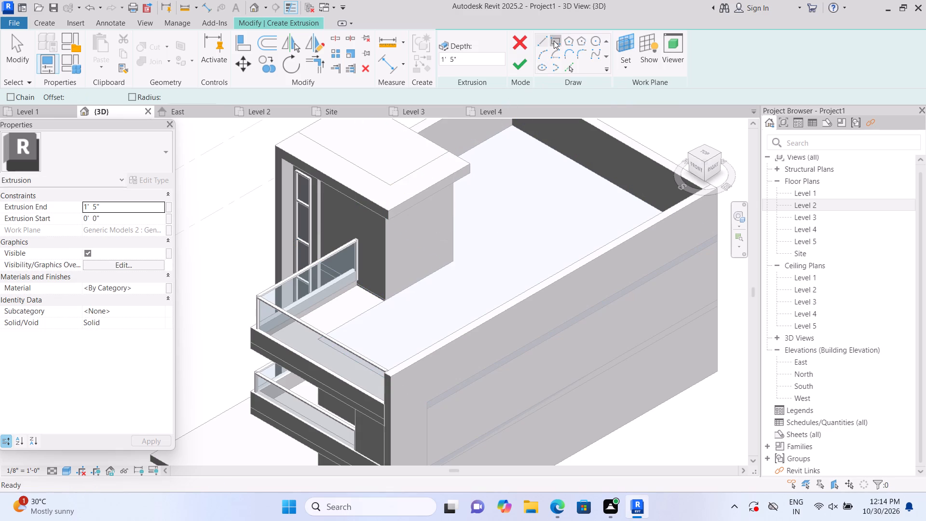
pyautogui.keyDown('shift'); pyautogui.scroll(1, 524, 265); pyautogui.keyUp('shift')
pyautogui.keyDown('shift'); pyautogui.moveTo(524, 265); pyautogui.dragTo(515, 251, button='middle'); pyautogui.keyUp('shift')
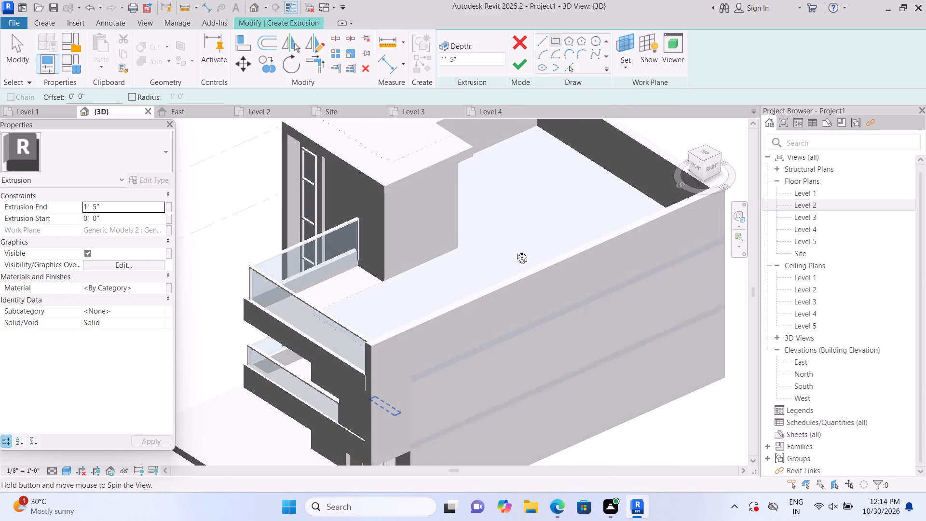
pyautogui.keyDown('shift'); pyautogui.moveTo(515, 251); pyautogui.dragTo(500, 223, button='middle'); pyautogui.keyUp('shift')
pyautogui.keyDown('shift'); pyautogui.moveTo(500, 223); pyautogui.dragTo(500, 173, button='middle'); pyautogui.keyUp('shift')
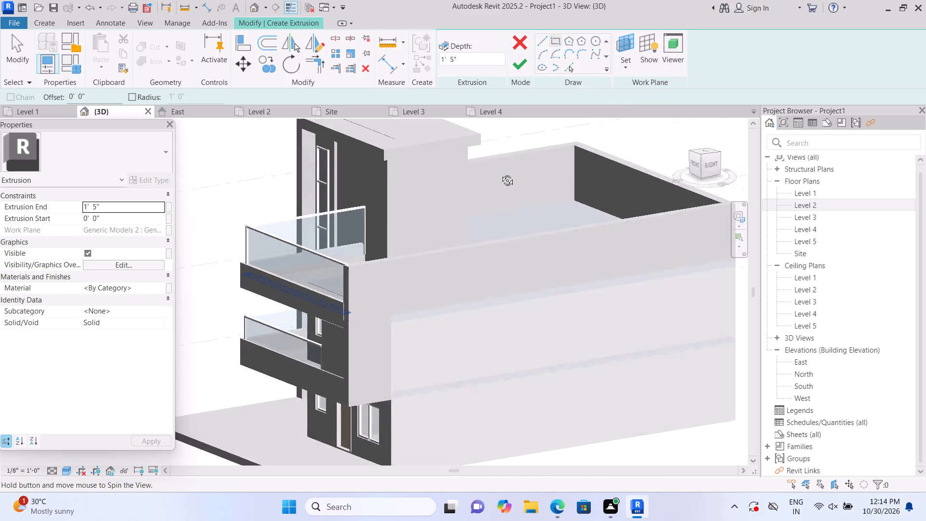
pyautogui.keyDown('shift'); pyautogui.moveTo(500, 173); pyautogui.dragTo(497, 162, button='middle'); pyautogui.keyUp('shift')
pyautogui.scroll(4, 444, 170)
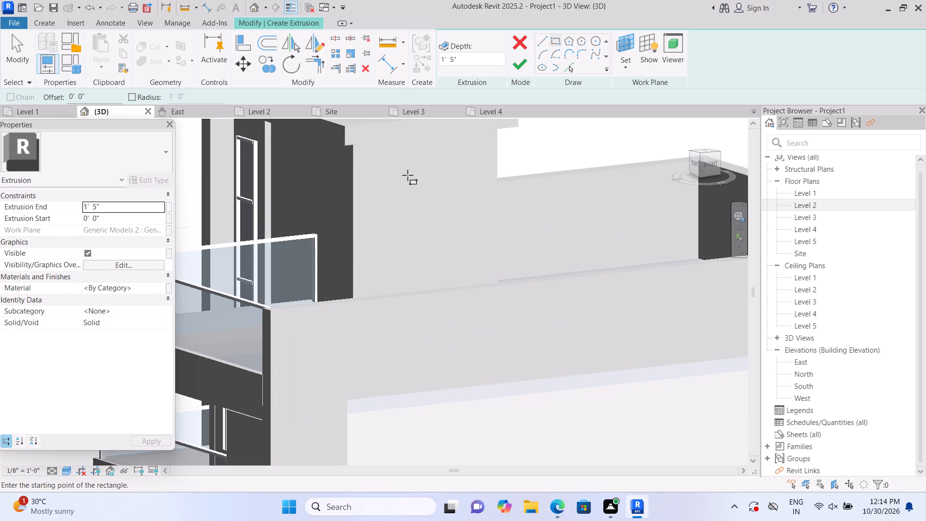
pyautogui.click(353, 175)
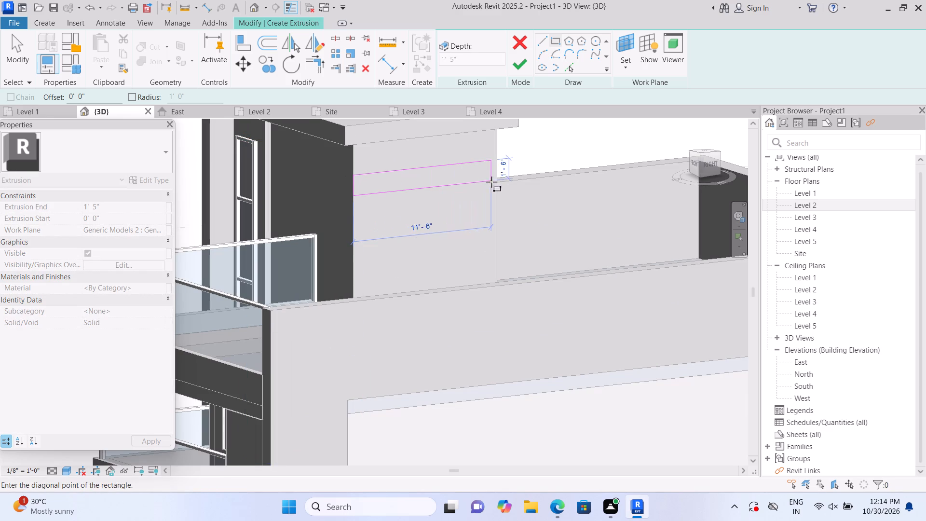
pyautogui.click(500, 173)
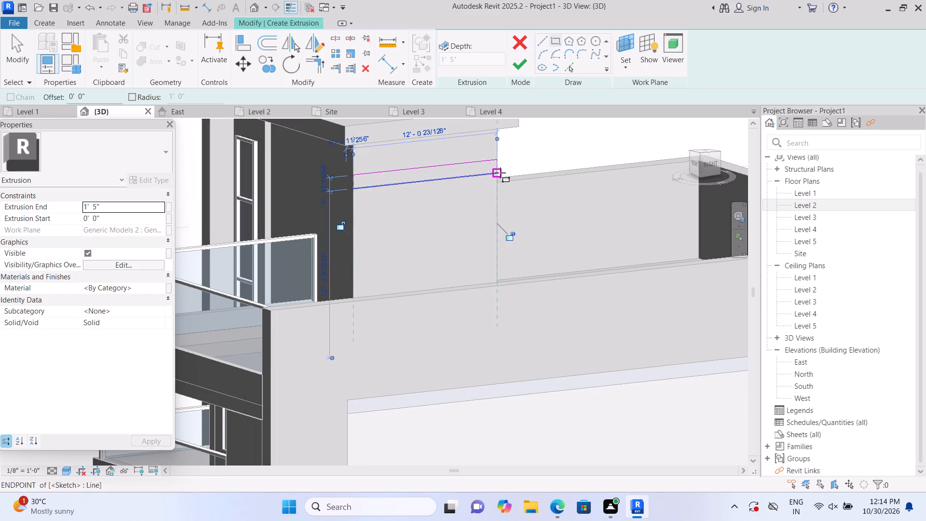
pyautogui.click(519, 67)
# Stretch the new extrusion outward from the tower block over the roof to a depth of about 17'-5 3/4".
pyautogui.scroll(-5, 511, 151)
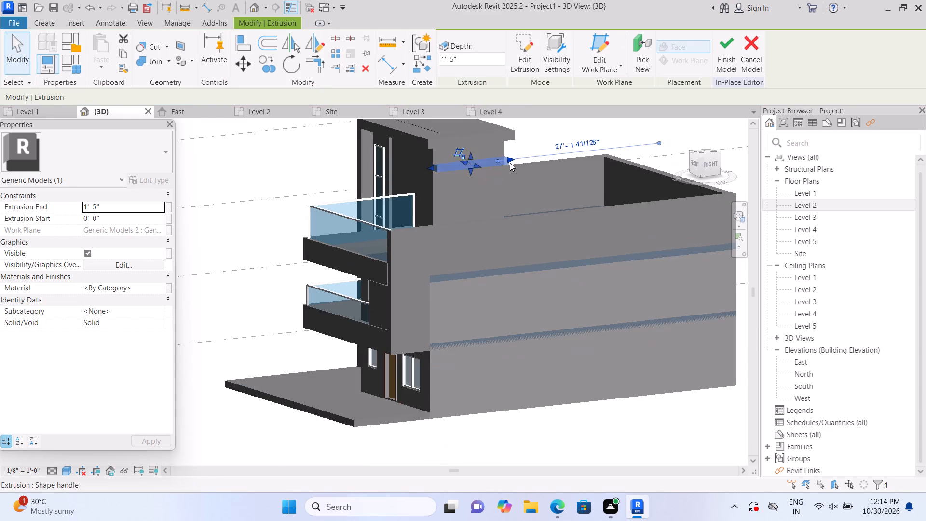
pyautogui.scroll(5, 510, 163)
pyautogui.scroll(2, 415, 188)
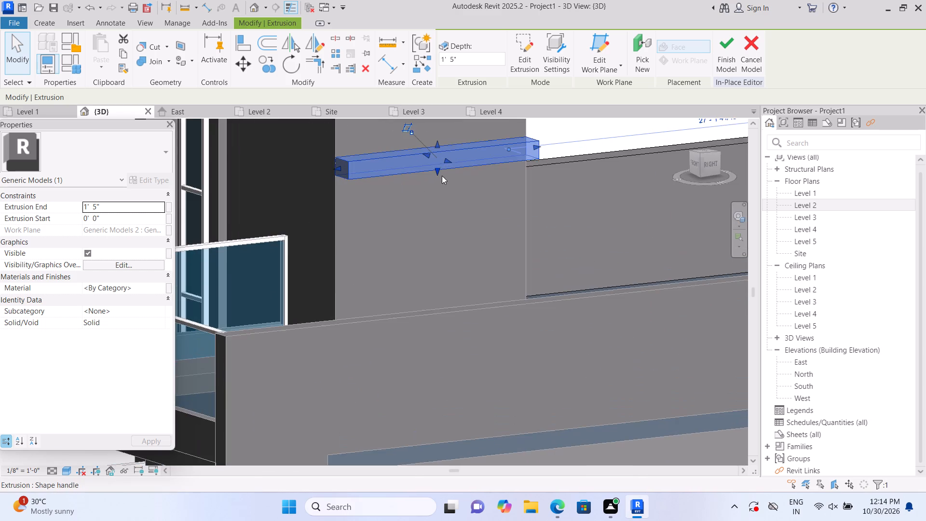
pyautogui.scroll(-3, 448, 160)
pyautogui.moveTo(449, 161); pyautogui.dragTo(472, 178)
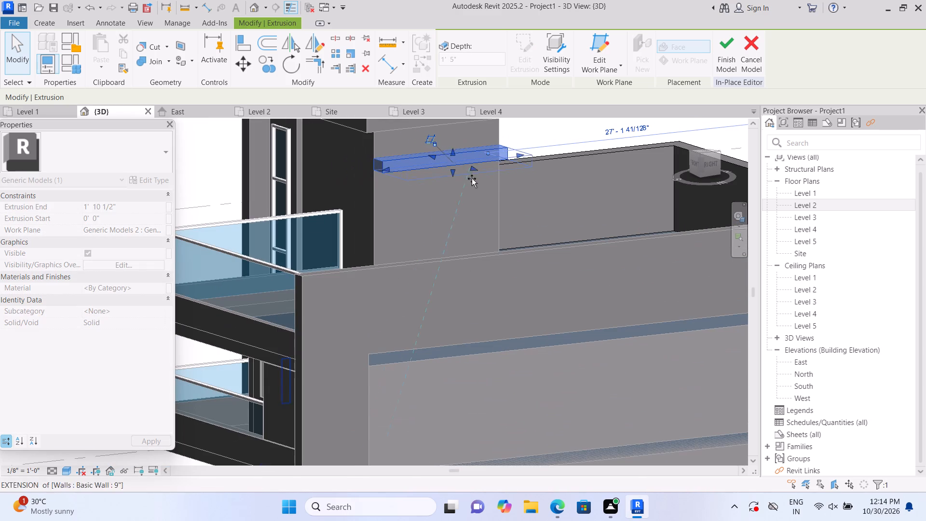
pyautogui.moveTo(472, 178); pyautogui.dragTo(531, 233)
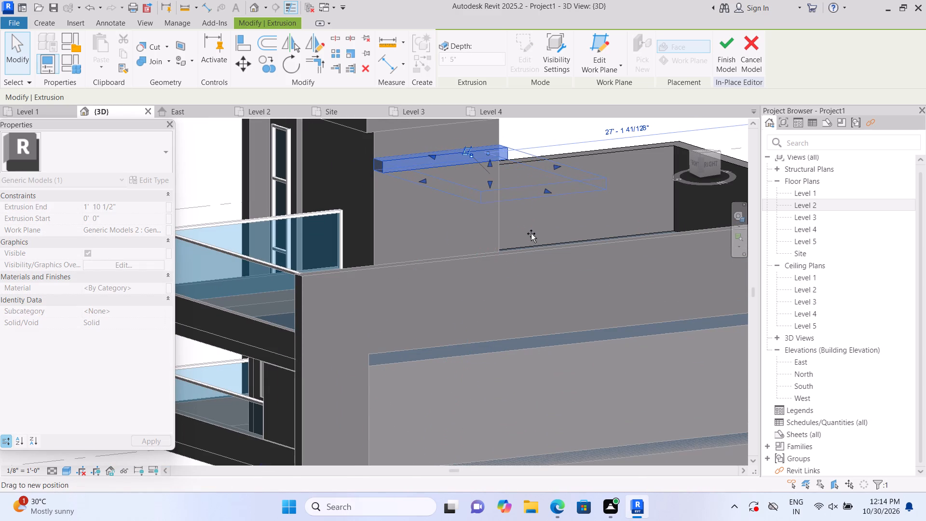
pyautogui.moveTo(531, 233); pyautogui.dragTo(531, 233)
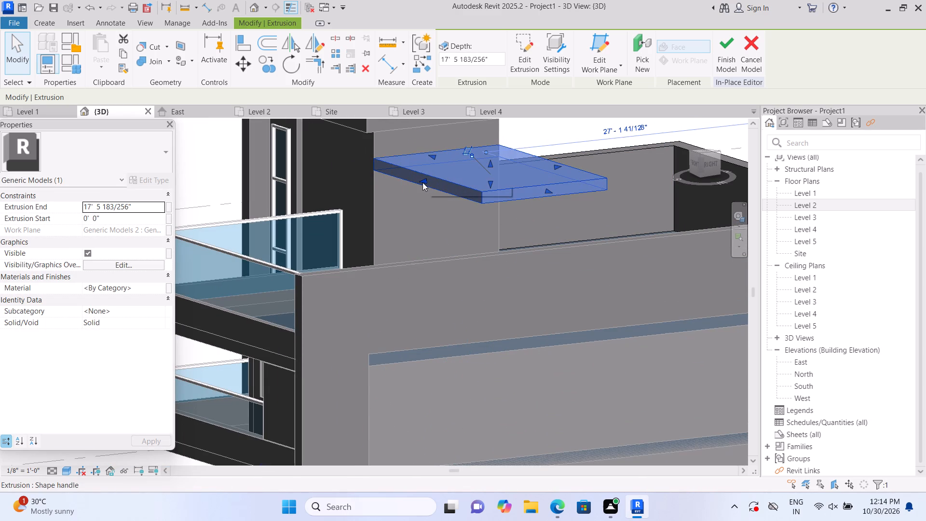
# Stretch the slab's front edge slightly forward, past the tower block's front corner.
pyautogui.moveTo(422, 181); pyautogui.dragTo(416, 182)
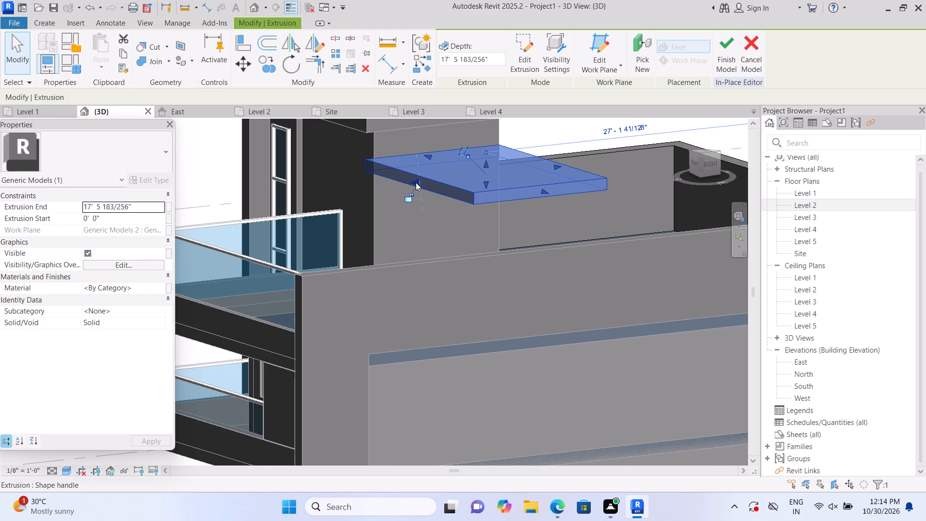
pyautogui.scroll(-4, 416, 182)
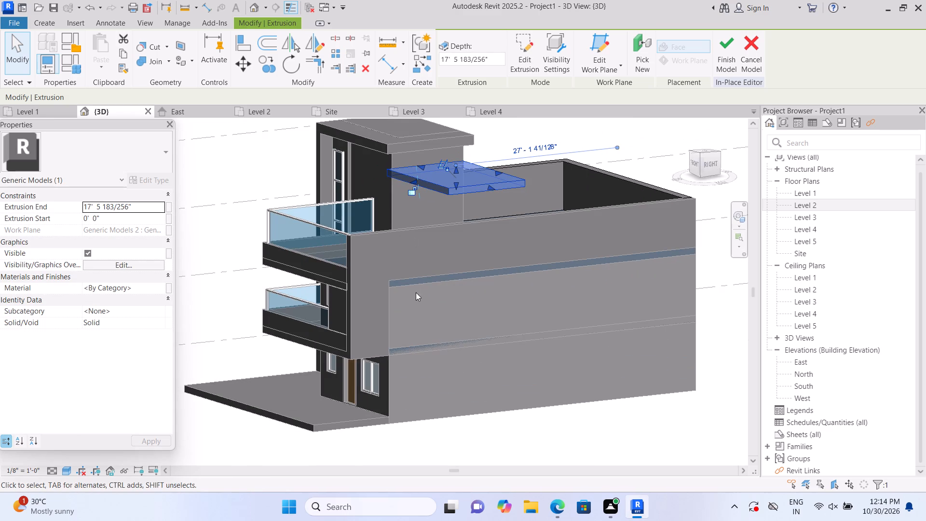
pyautogui.click(478, 429)
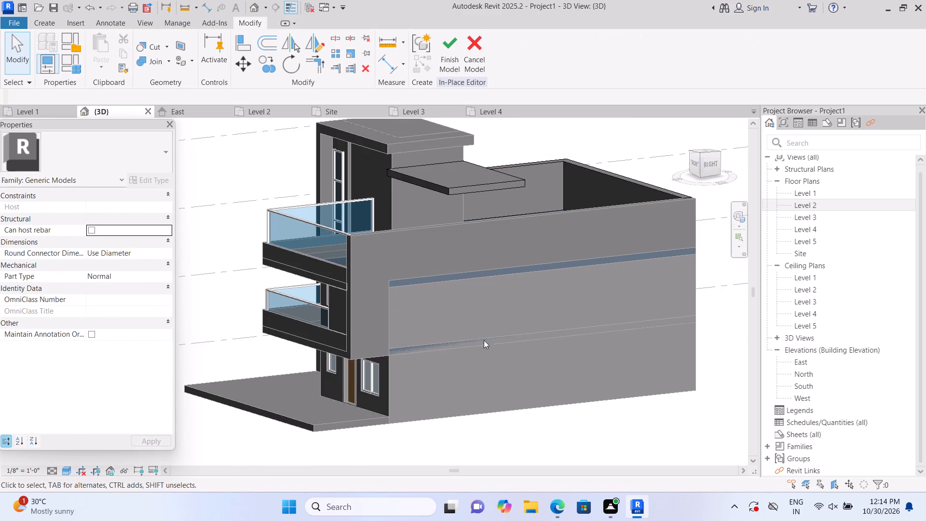
# Stretch the slab's outer face farther toward the right side parapet, to a depth of about 23'-5".
pyautogui.scroll(6, 468, 190)
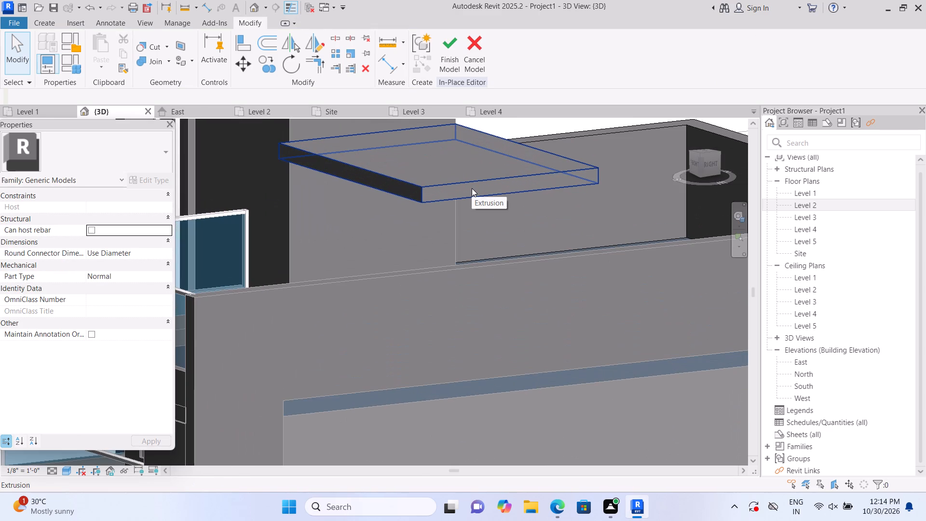
pyautogui.click(472, 188)
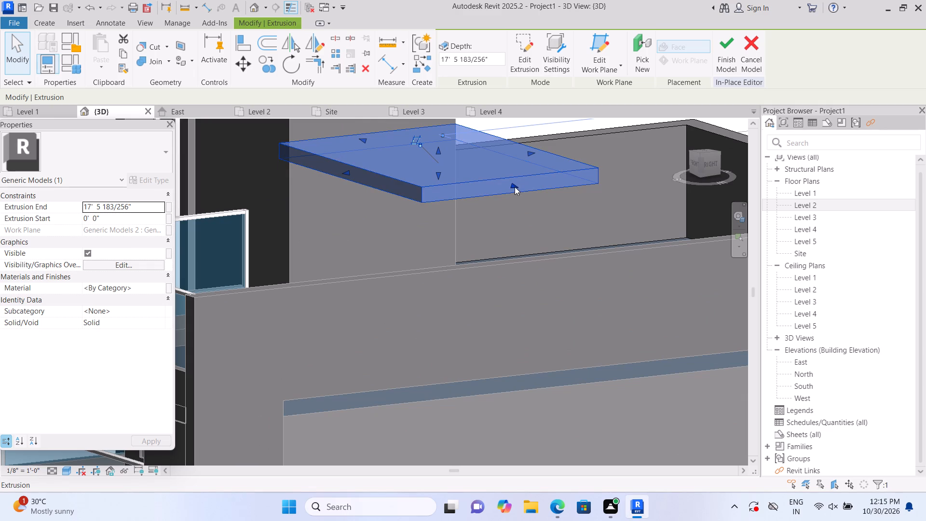
pyautogui.moveTo(513, 185); pyautogui.dragTo(553, 215)
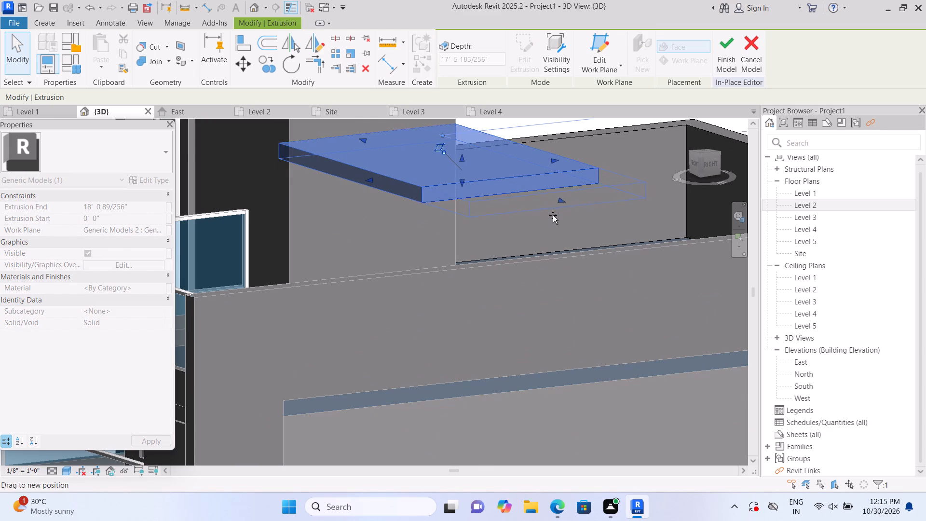
pyautogui.moveTo(553, 215); pyautogui.dragTo(554, 216)
pyautogui.click(554, 216)
pyautogui.scroll(-4, 551, 213)
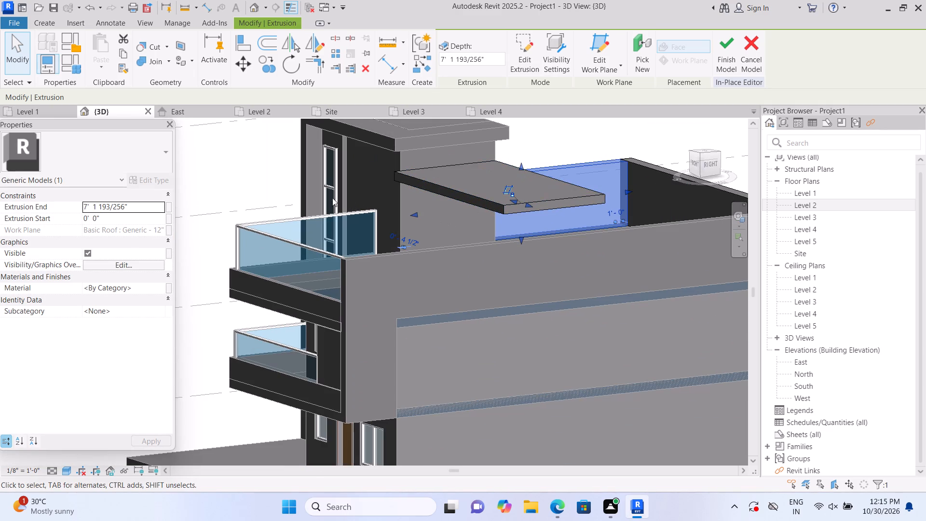
pyautogui.click(276, 193)
pyautogui.scroll(-3, 276, 193)
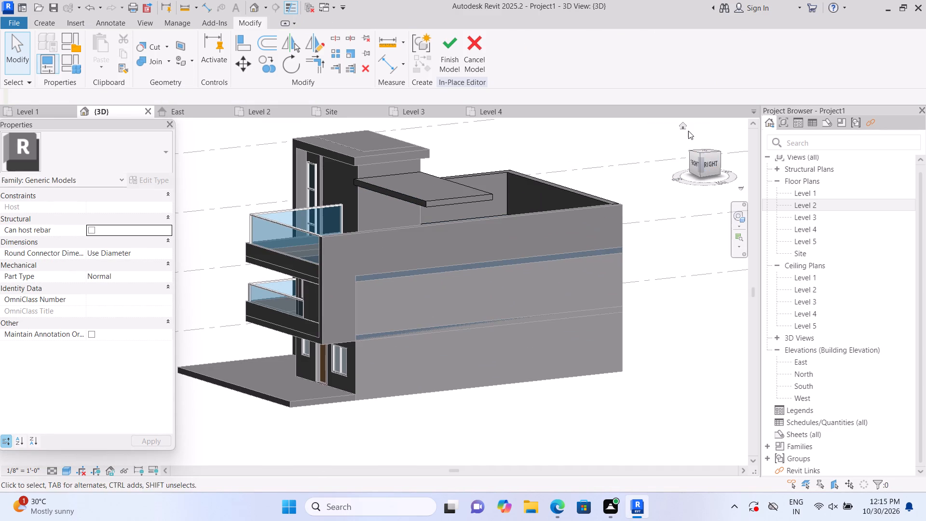
# Examine the new roof slab from the default 3D viewpoint and from the front, checking its reach to the right side parapet.
pyautogui.click(681, 123)
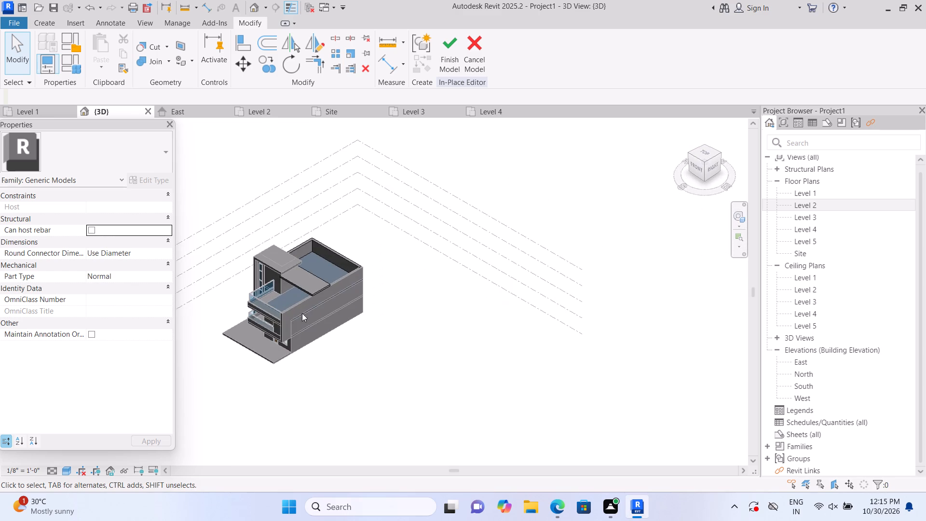
pyautogui.scroll(9, 263, 312)
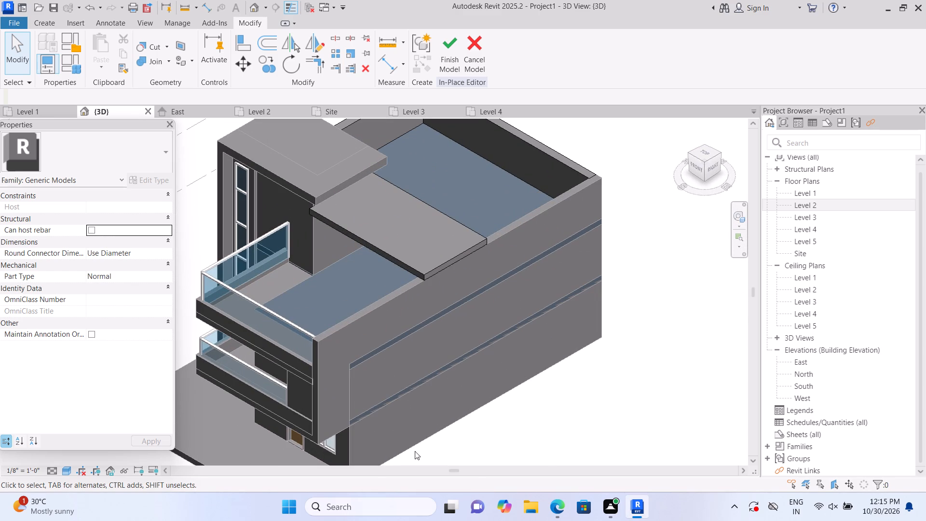
pyautogui.scroll(1, 434, 444)
pyautogui.keyDown('shift'); pyautogui.moveTo(434, 444); pyautogui.dragTo(506, 442, button='middle'); pyautogui.keyUp('shift')
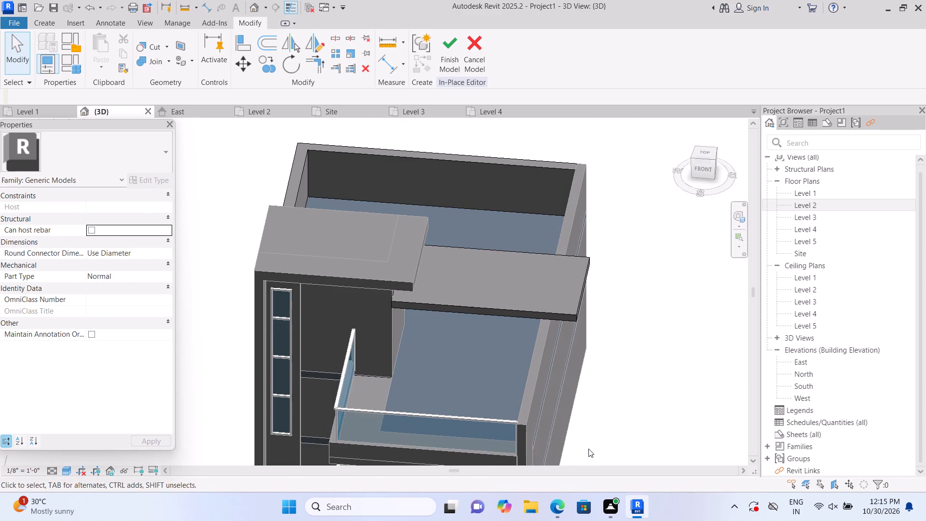
pyautogui.moveTo(588, 449); pyautogui.dragTo(579, 393, button='middle')
pyautogui.scroll(-5, 579, 393)
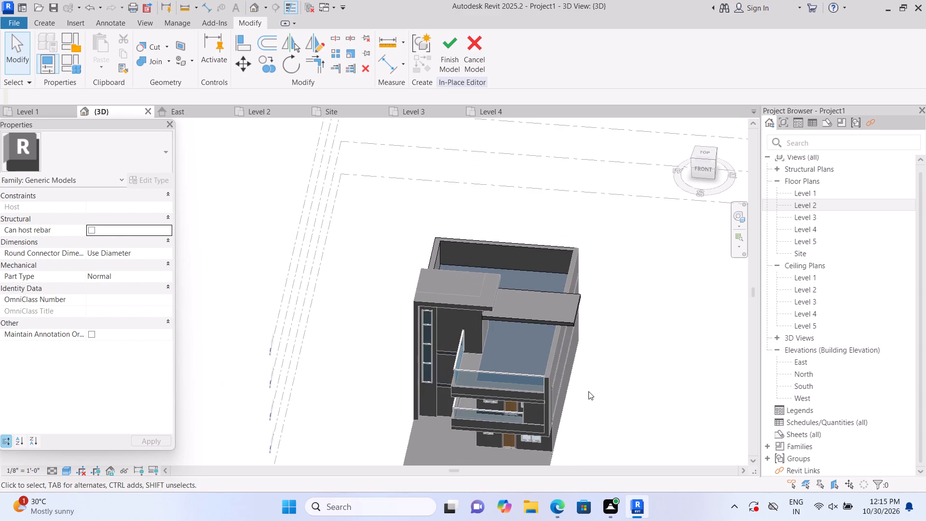
pyautogui.keyDown('shift'); pyautogui.moveTo(591, 391); pyautogui.dragTo(584, 381, button='middle'); pyautogui.keyUp('shift')
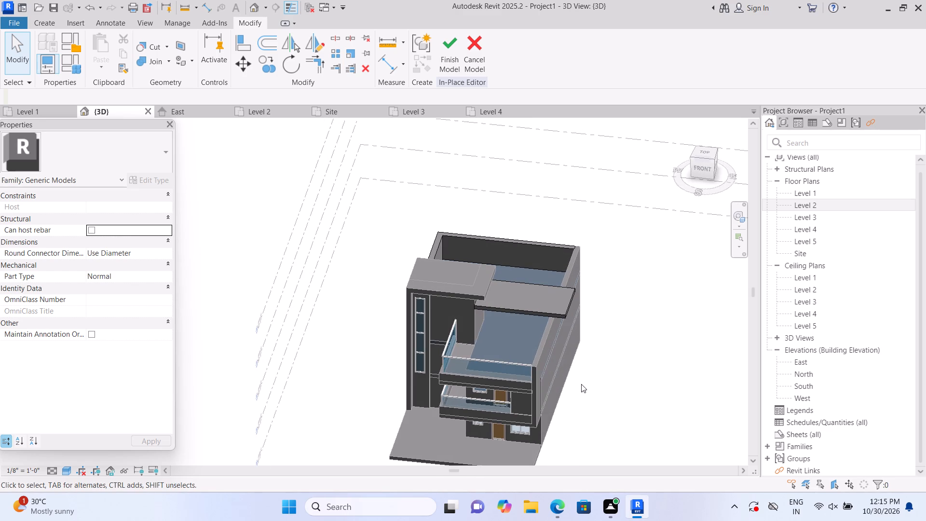
pyautogui.scroll(2, 549, 387)
pyautogui.moveTo(551, 380); pyautogui.dragTo(548, 304, button='middle')
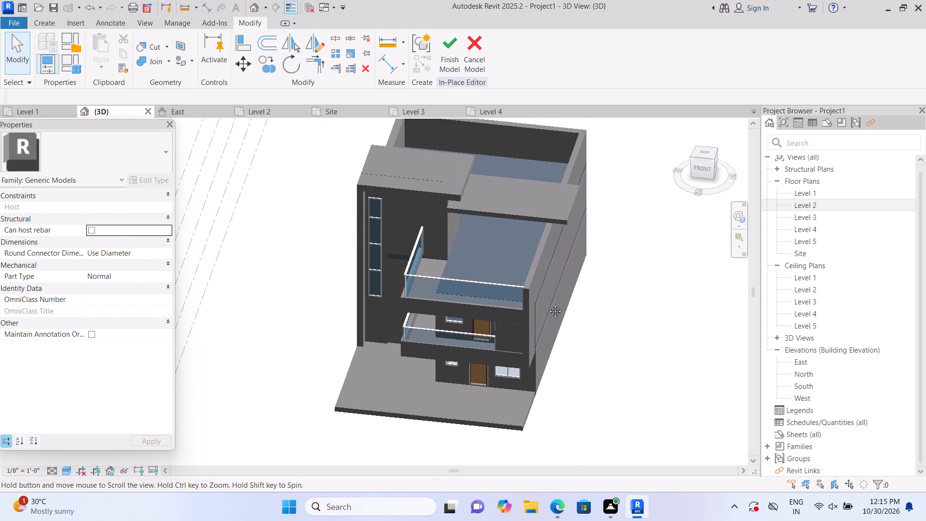
pyautogui.moveTo(548, 304); pyautogui.dragTo(548, 301, button='middle')
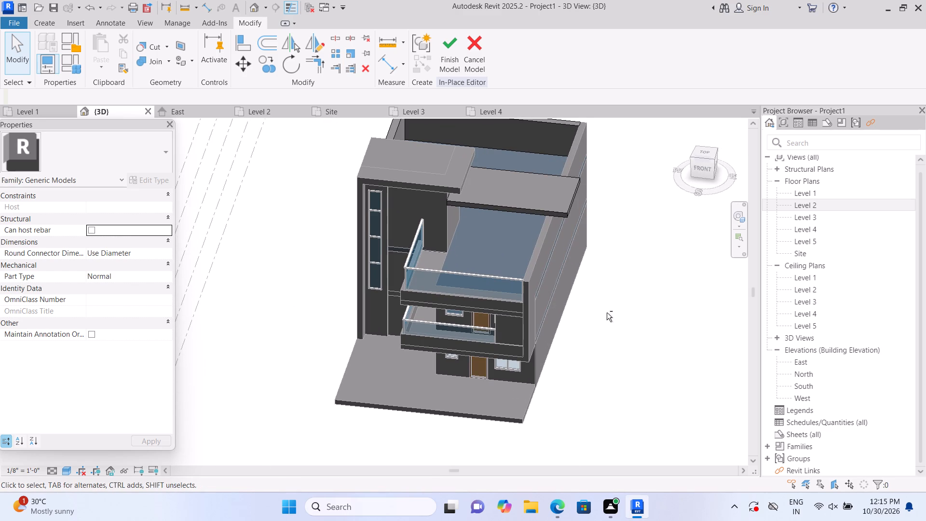
pyautogui.keyDown('shift'); pyautogui.moveTo(597, 346); pyautogui.dragTo(592, 347, button='middle'); pyautogui.keyUp('shift')
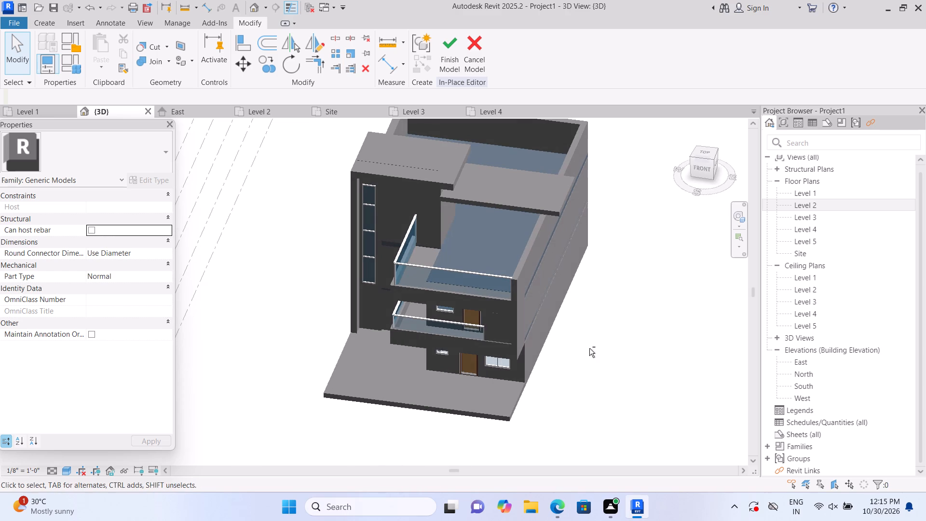
pyautogui.keyDown('shift'); pyautogui.moveTo(624, 349); pyautogui.dragTo(563, 362, button='middle'); pyautogui.keyUp('shift')
pyautogui.moveTo(517, 337); pyautogui.dragTo(607, 441, button='middle')
pyautogui.scroll(2, 597, 388)
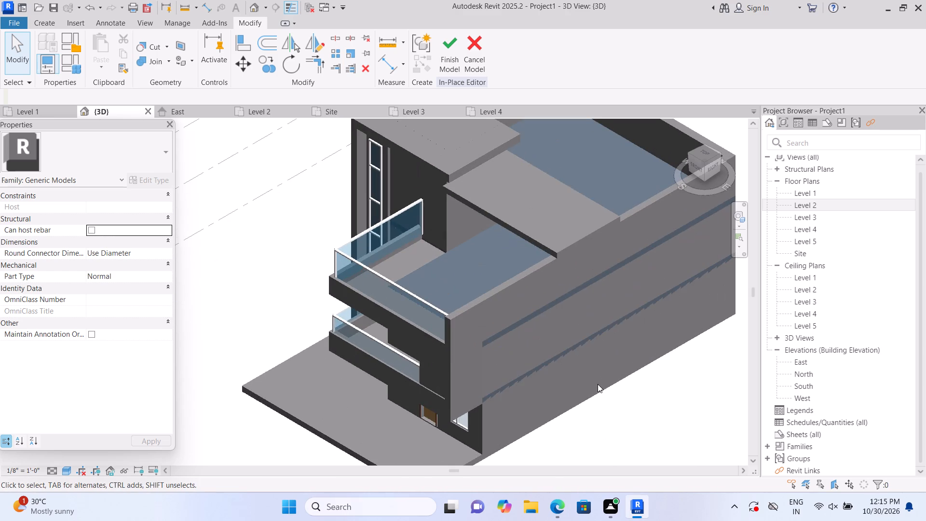
# Pull the canopy slab's outer face back to a depth of 19' 0" and finish the in-place model.
pyautogui.scroll(1, 603, 187)
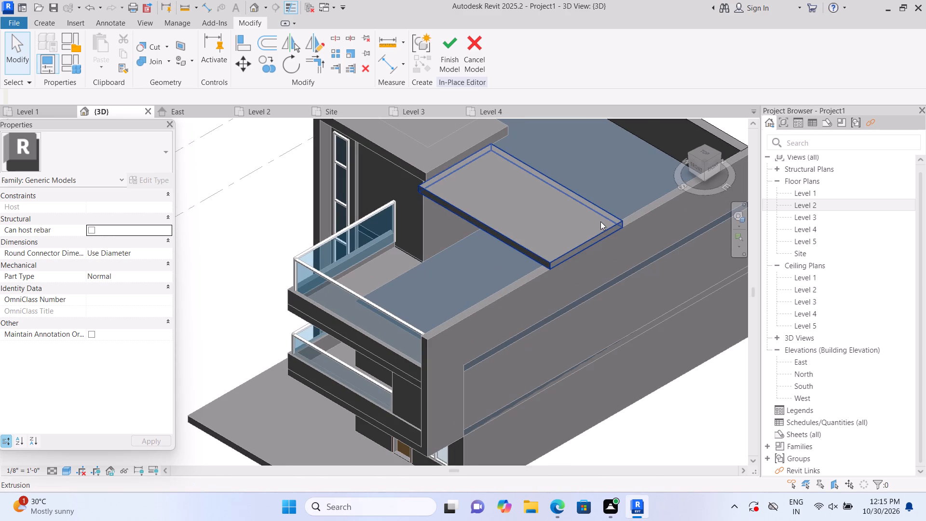
pyautogui.scroll(1, 600, 221)
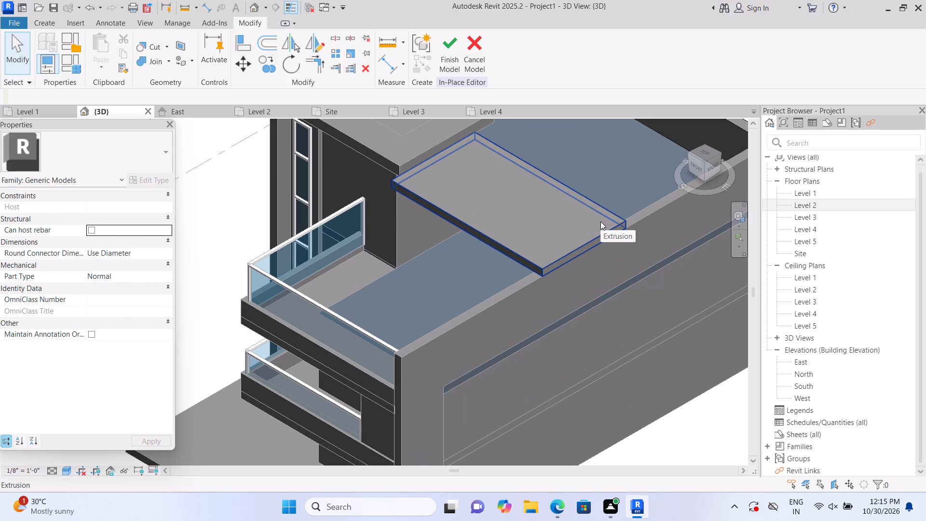
pyautogui.click(600, 221)
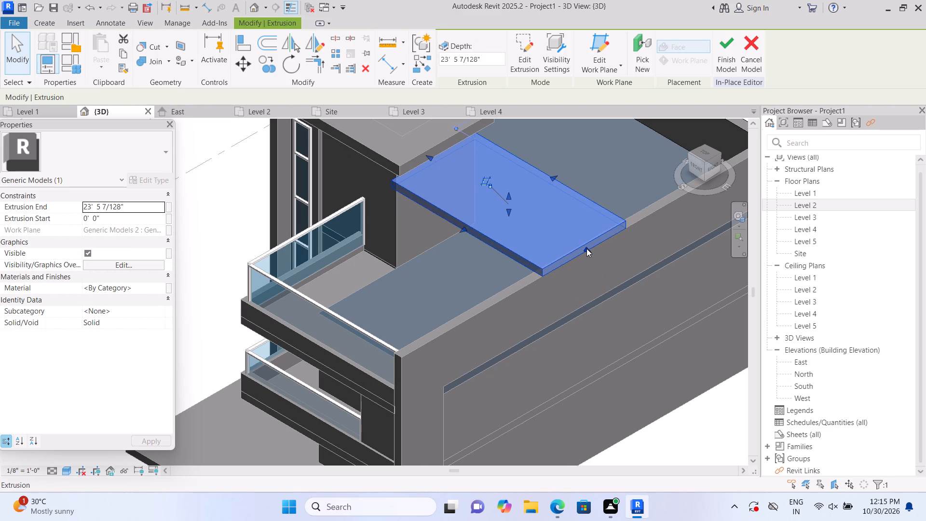
pyautogui.moveTo(582, 247); pyautogui.dragTo(559, 228)
pyautogui.scroll(-1, 559, 228)
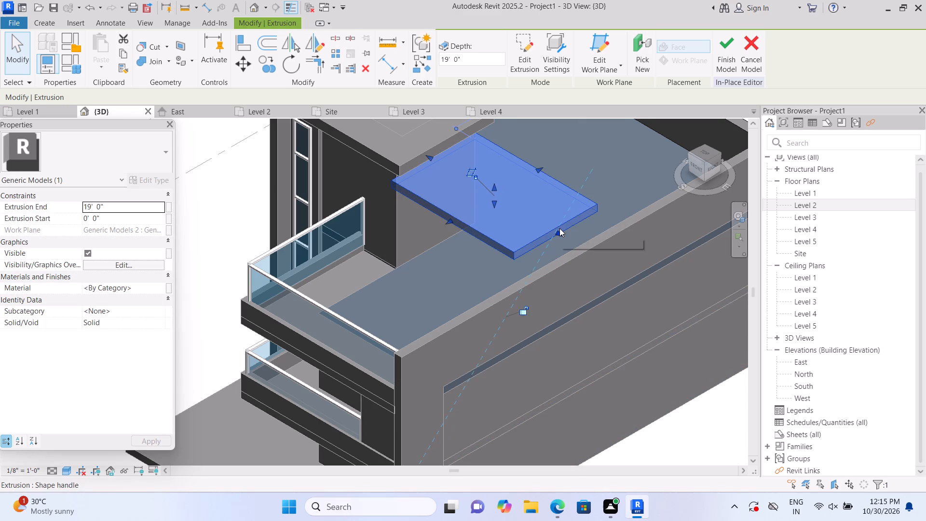
pyautogui.click(608, 153)
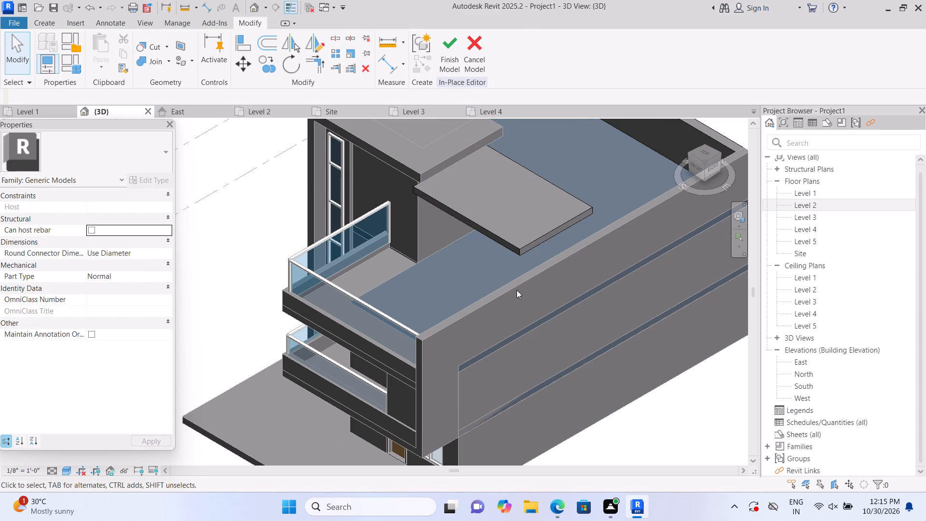
pyautogui.scroll(1, 527, 295)
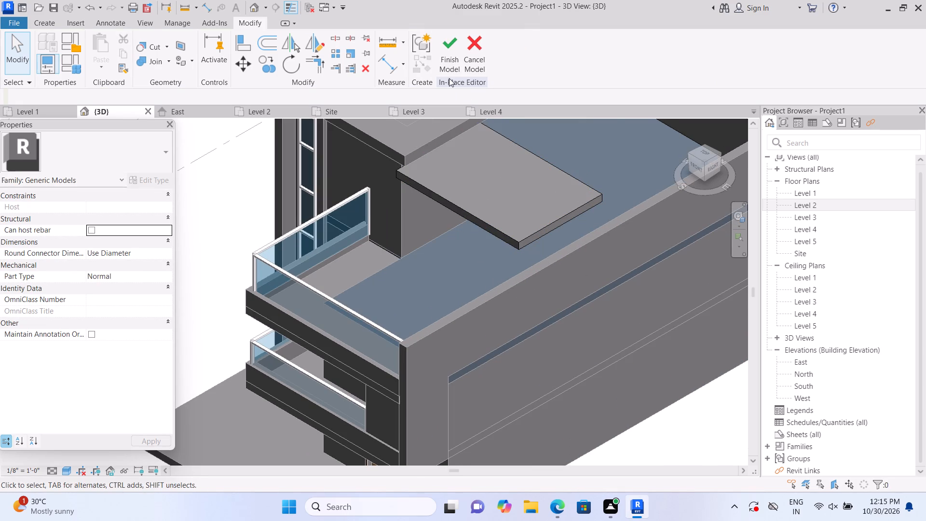
pyautogui.click(447, 73)
# Open the parapet's in-place generic model for editing and delete the long right side parapet extrusion.
pyautogui.click(497, 299)
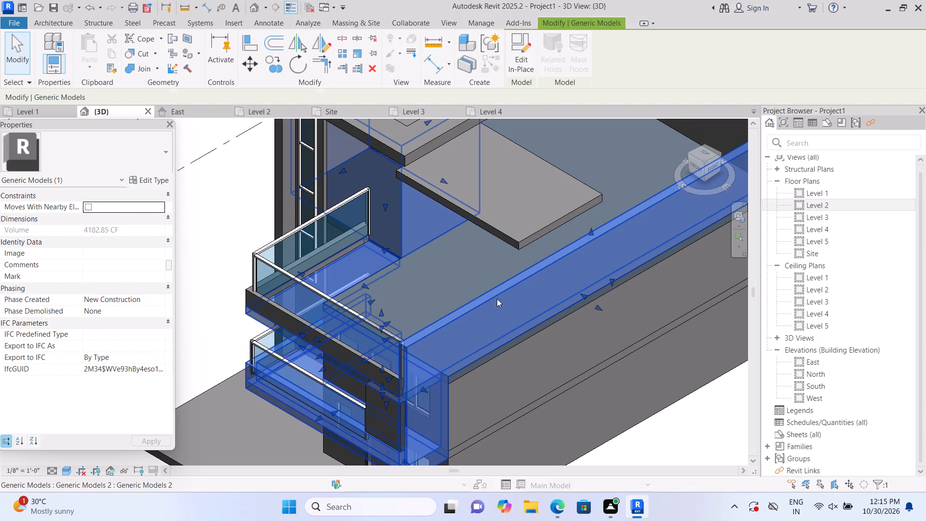
pyautogui.click(514, 69)
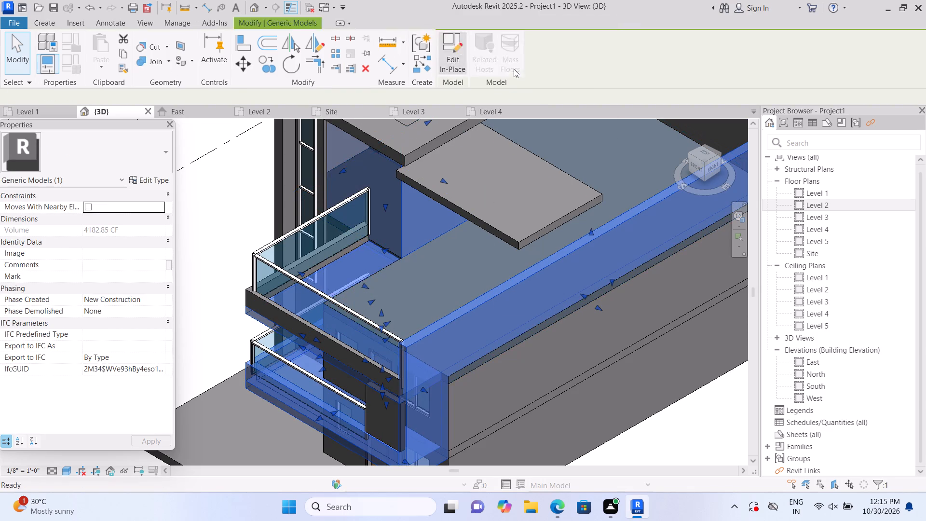
pyautogui.click(558, 268)
pyautogui.press('Delete')
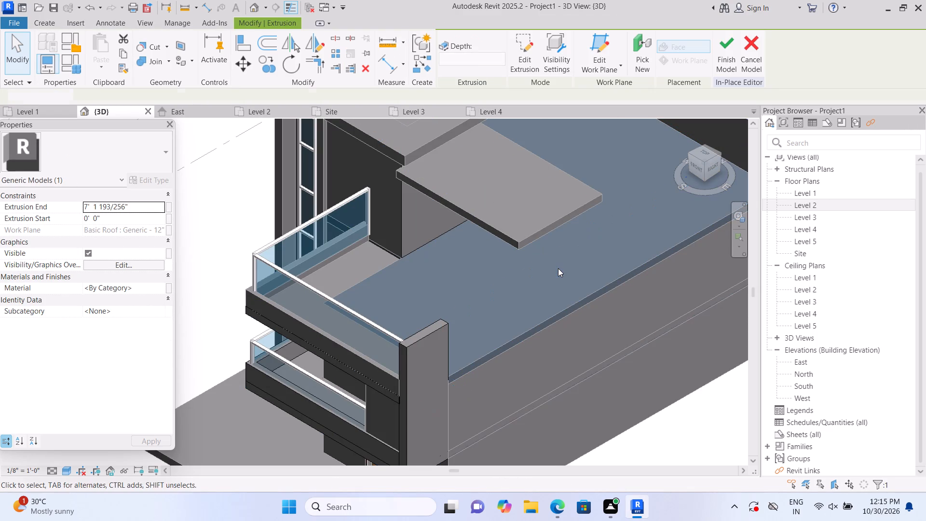
# Create a 1' 5" deep extrusion on the roof surface from a 13'-6" by 1'-6" rectangle beside the canopy slab.
pyautogui.click(50, 22)
pyautogui.click(119, 62)
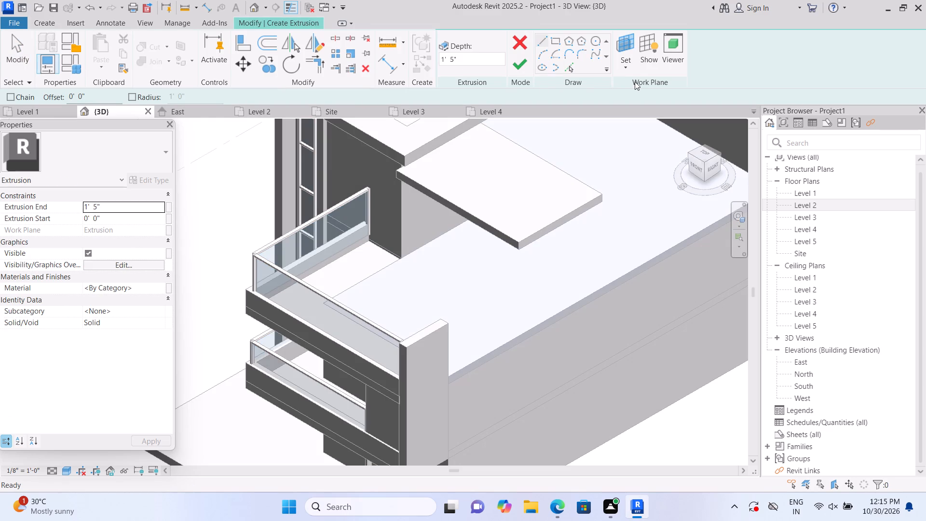
pyautogui.click(627, 65)
pyautogui.click(643, 116)
pyautogui.click(557, 269)
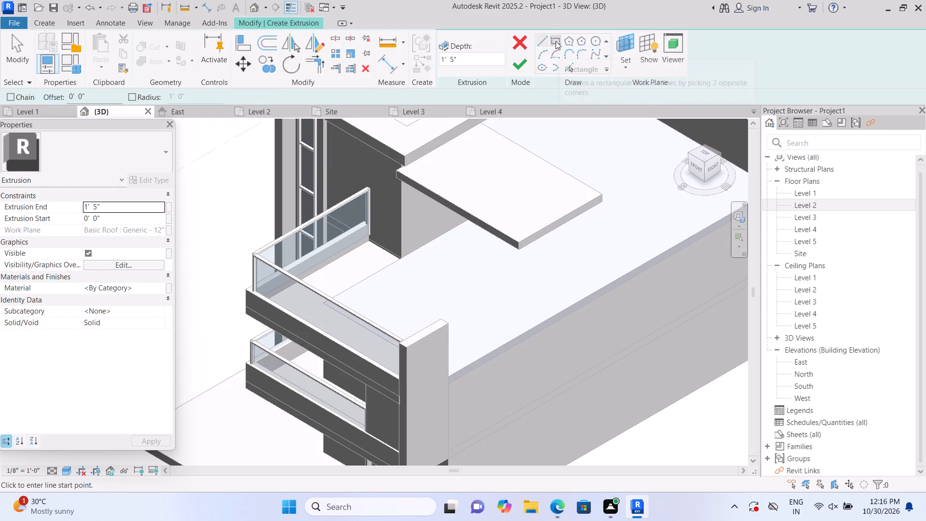
pyautogui.click(556, 40)
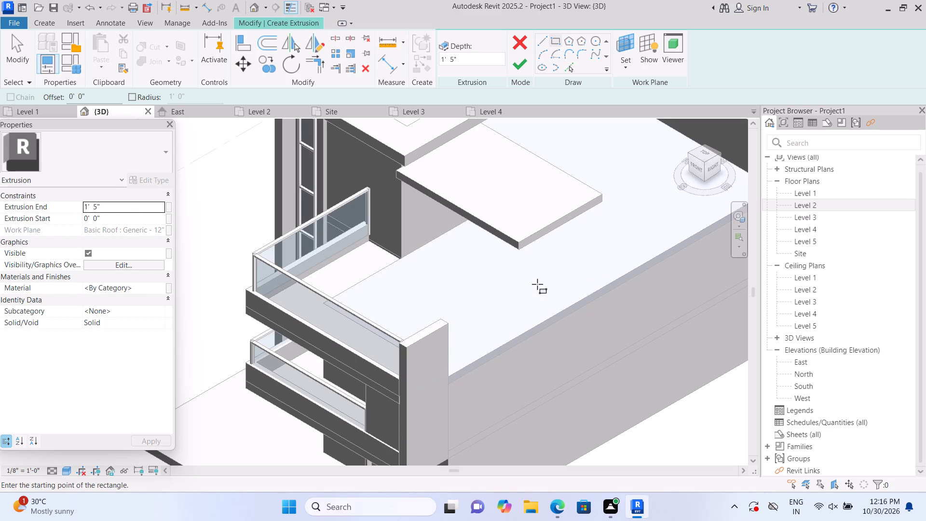
pyautogui.scroll(2, 553, 294)
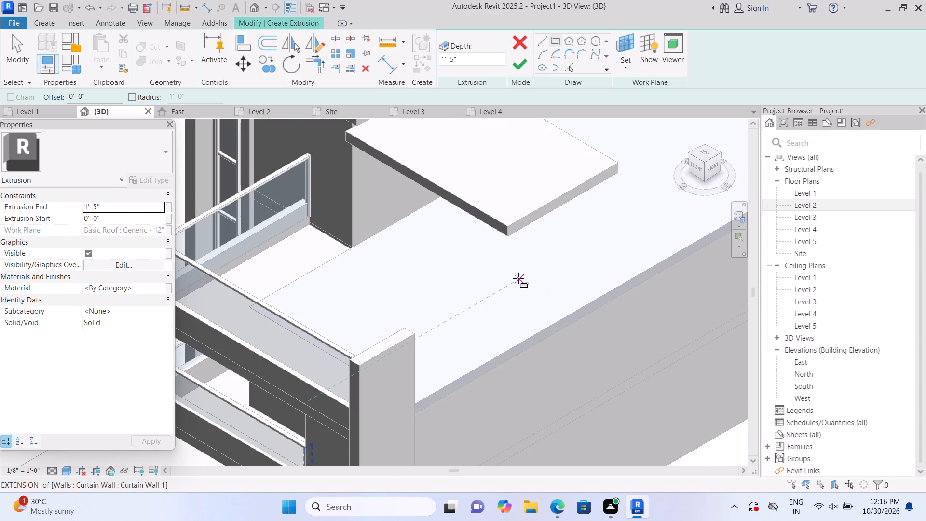
pyautogui.click(518, 278)
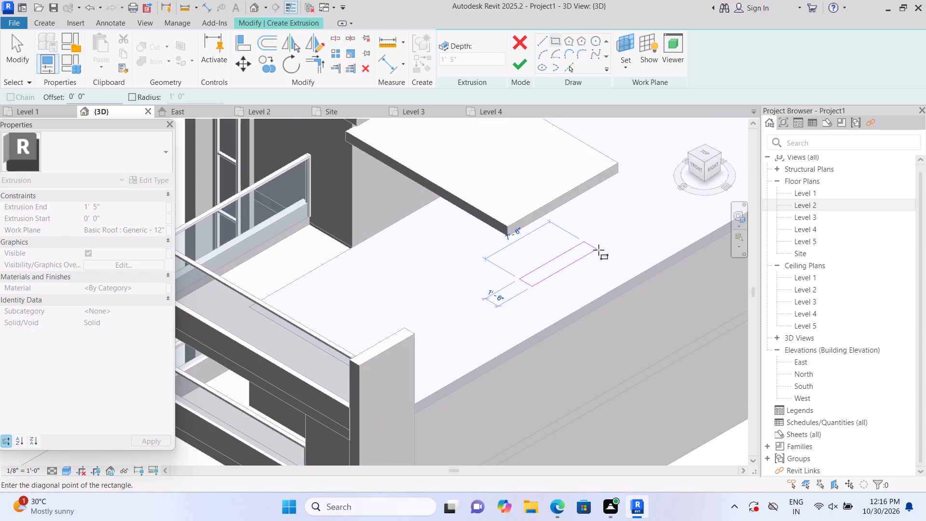
pyautogui.click(647, 219)
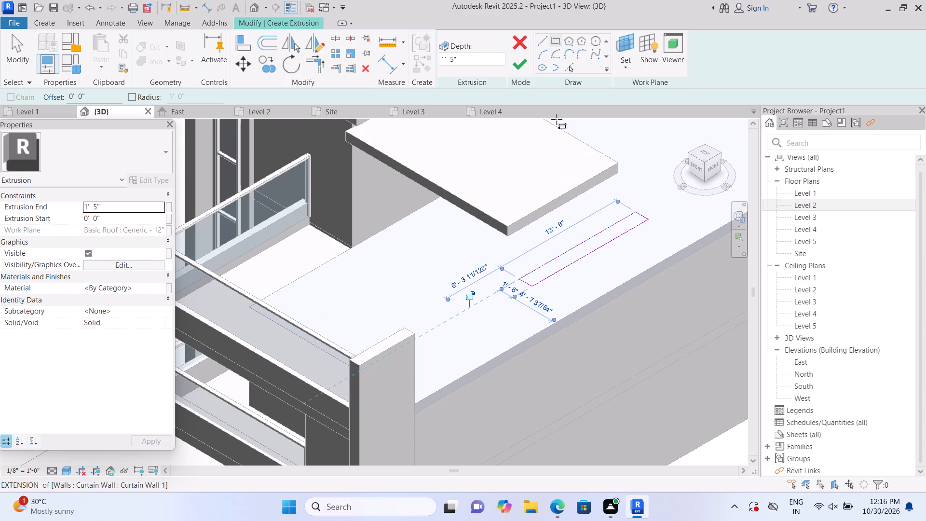
pyautogui.click(517, 71)
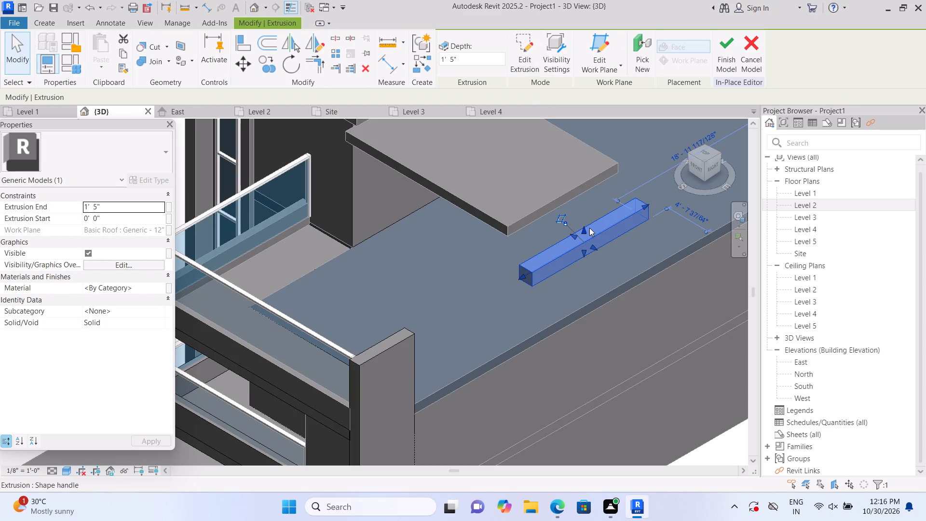
# Stretch the new roof block upward to a depth of 3' 3" and finish the in-place model.
pyautogui.moveTo(587, 230); pyautogui.dragTo(587, 217)
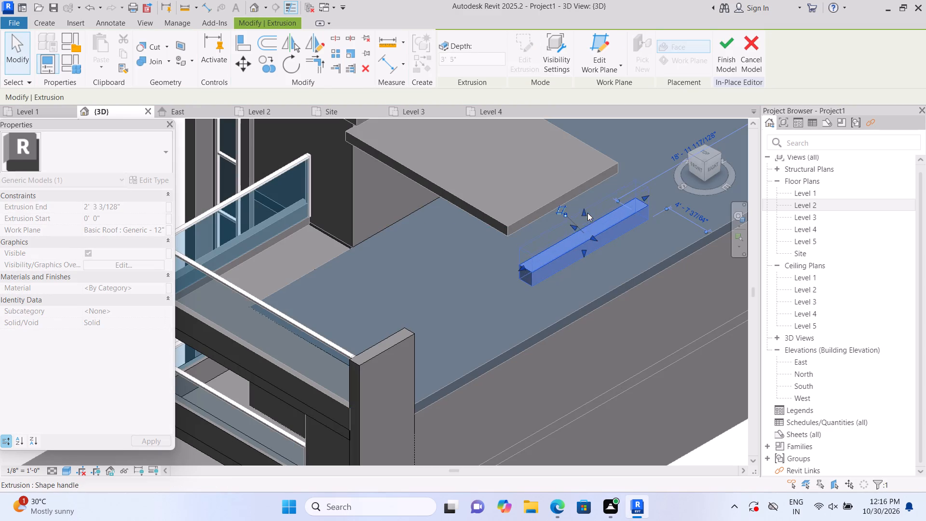
pyautogui.scroll(1, 599, 233)
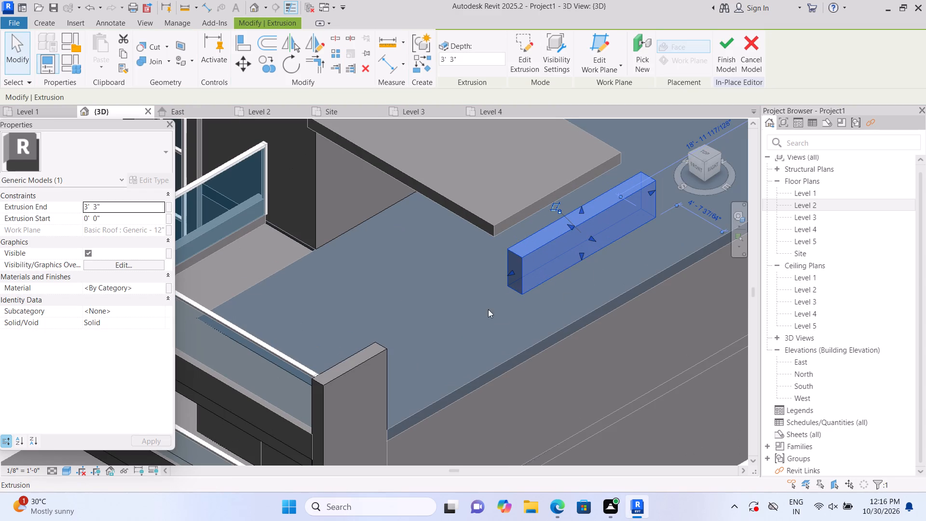
pyautogui.keyDown('shift'); pyautogui.moveTo(473, 305); pyautogui.dragTo(531, 309, button='middle'); pyautogui.keyUp('shift')
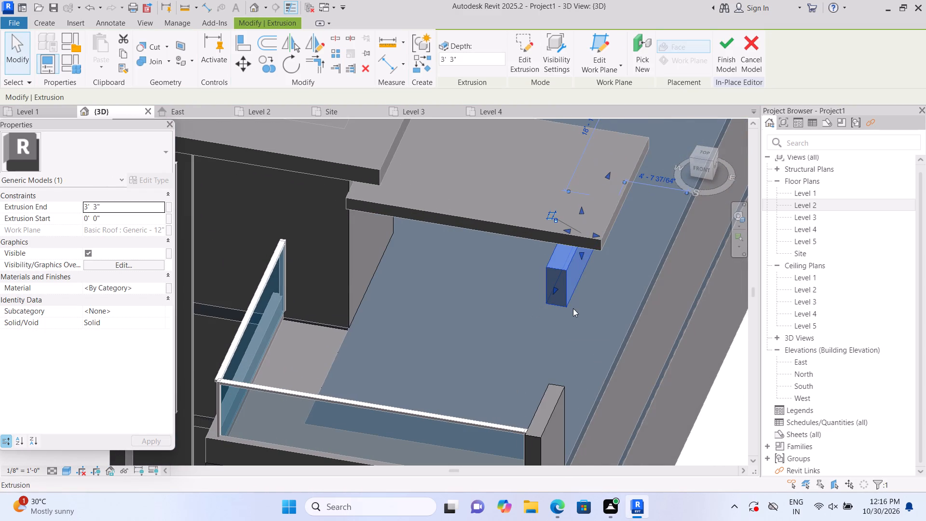
pyautogui.scroll(2, 573, 290)
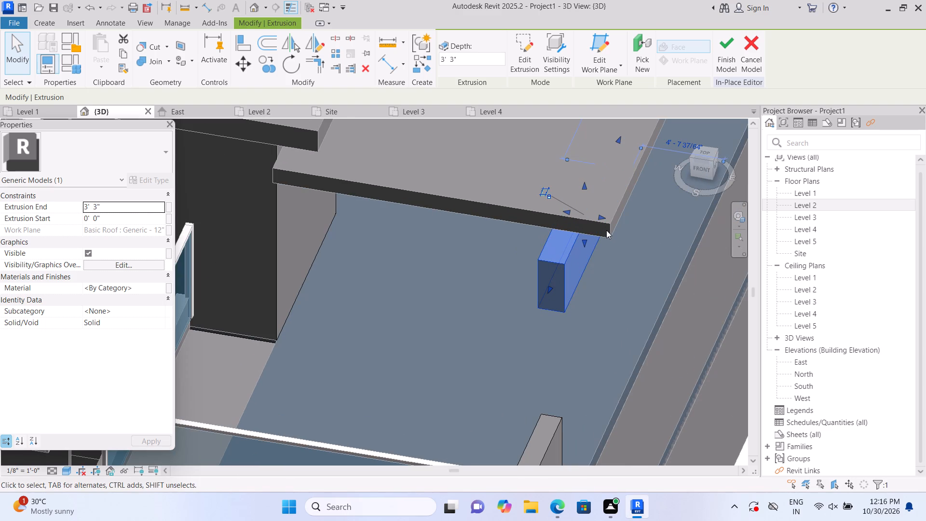
pyautogui.scroll(-3, 629, 182)
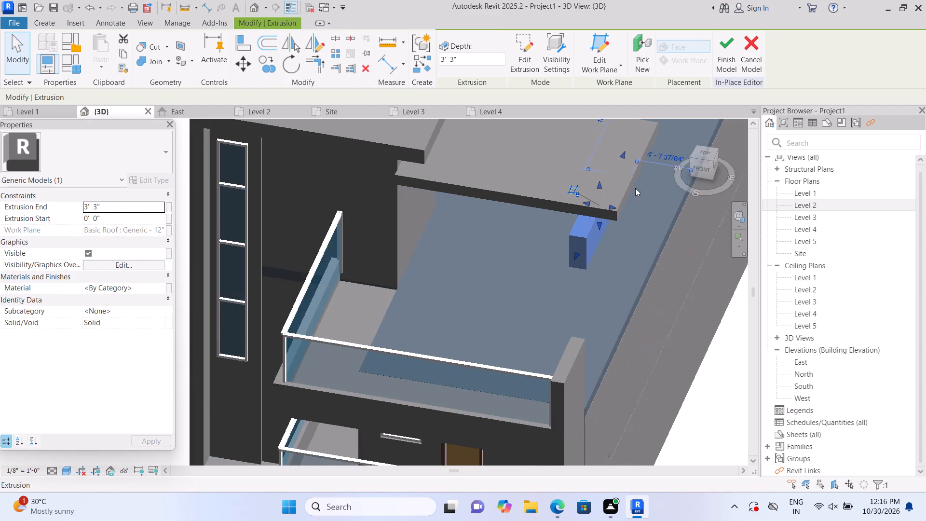
pyautogui.moveTo(644, 193); pyautogui.dragTo(640, 215, button='middle')
pyautogui.scroll(1, 640, 215)
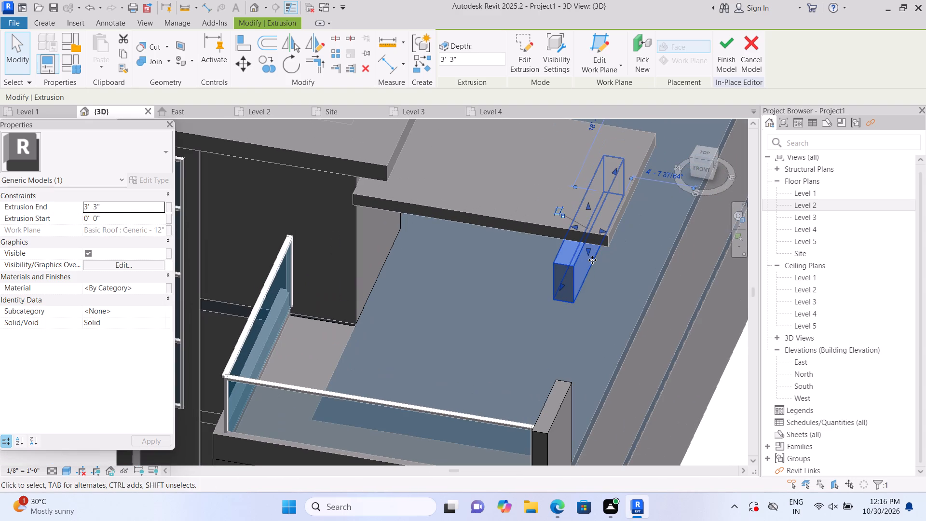
pyautogui.click(592, 260)
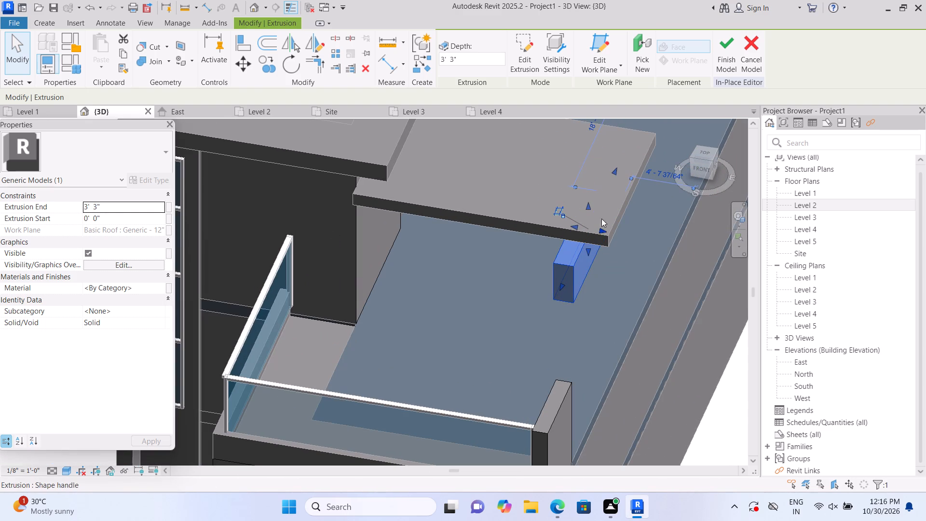
pyautogui.click(727, 59)
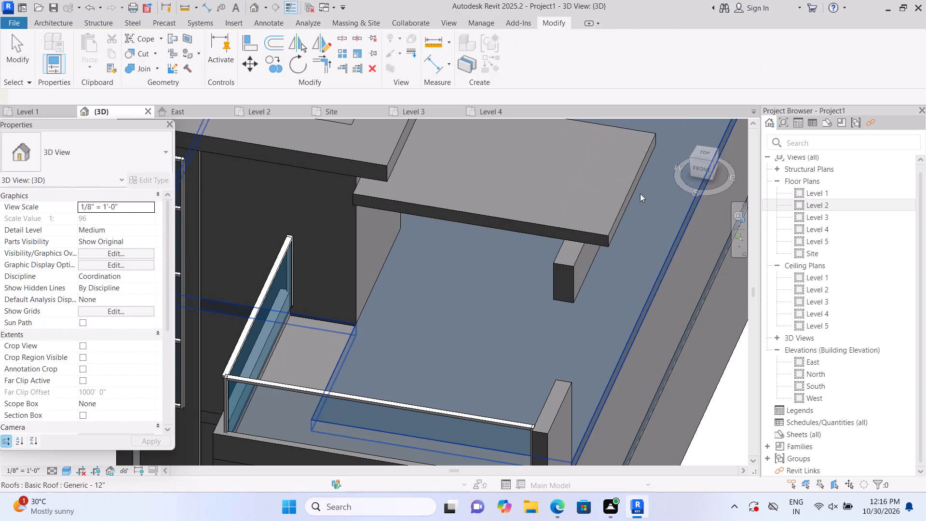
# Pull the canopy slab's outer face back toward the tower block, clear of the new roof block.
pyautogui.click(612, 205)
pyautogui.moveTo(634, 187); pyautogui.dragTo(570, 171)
# Shift the roof block toward the right roof edge by stretching its outer face outward and bringing its inner face in, leaving a narrow wall.
pyautogui.click(604, 217)
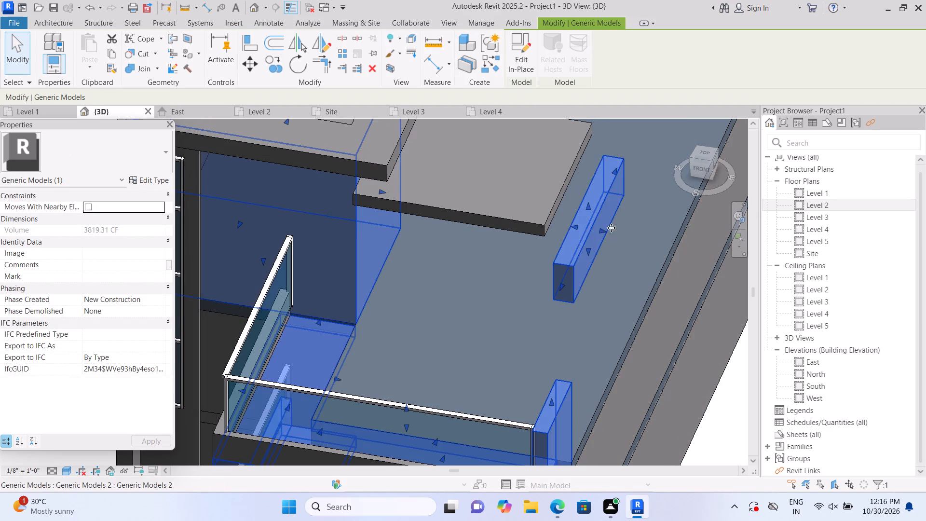
pyautogui.moveTo(602, 229); pyautogui.dragTo(635, 246)
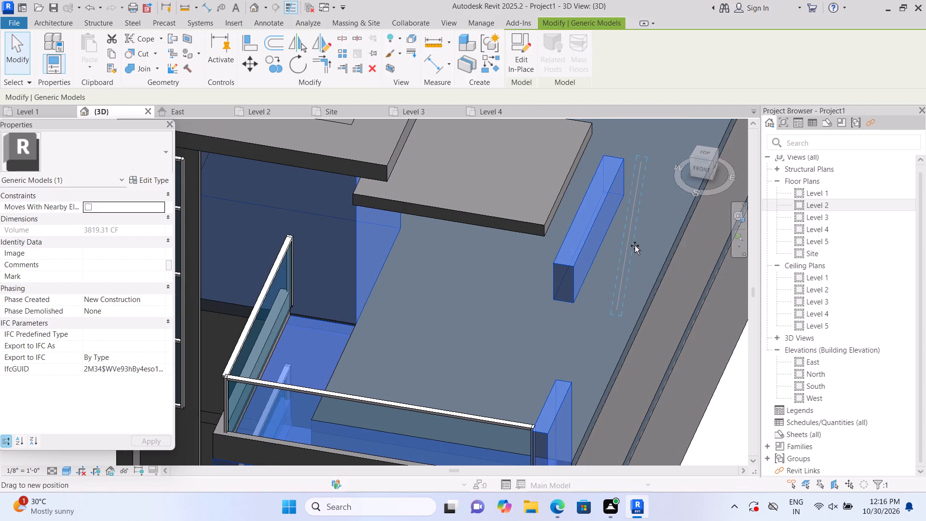
pyautogui.moveTo(635, 246); pyautogui.dragTo(635, 246)
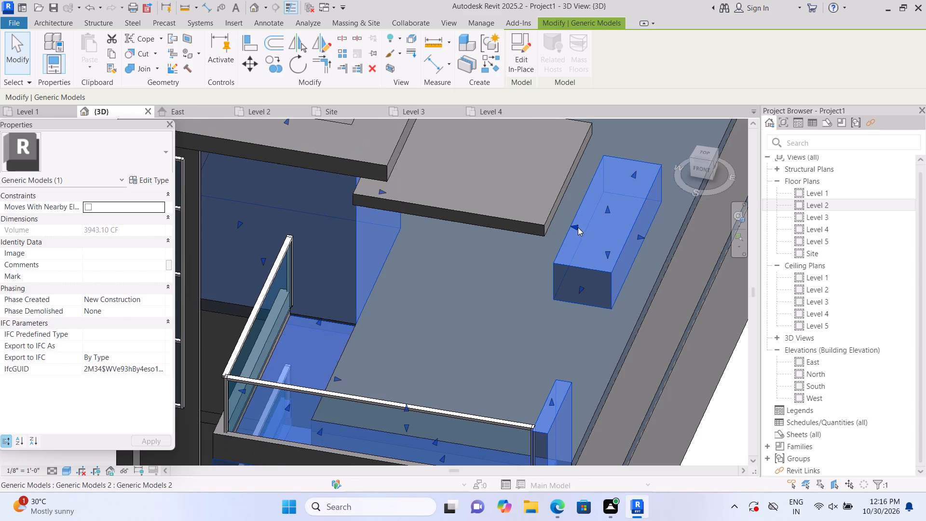
pyautogui.moveTo(577, 226); pyautogui.dragTo(605, 233)
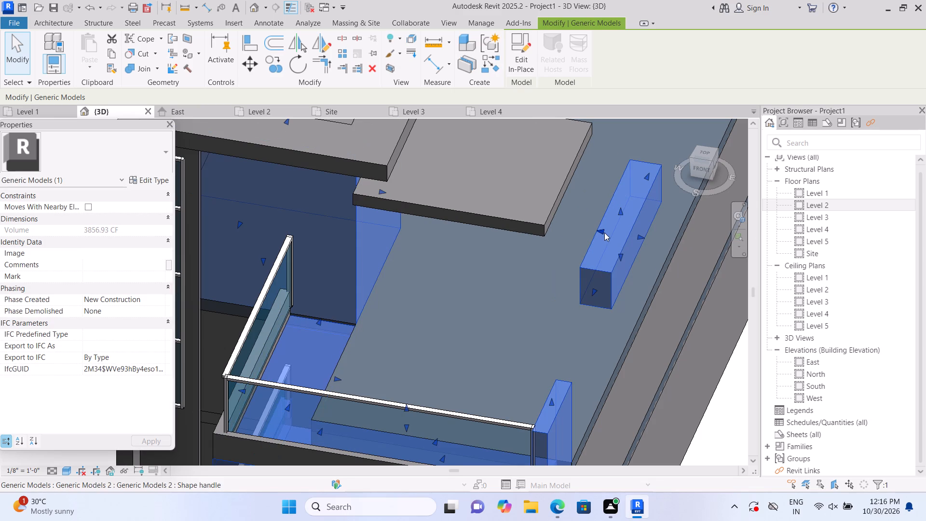
pyautogui.moveTo(599, 231); pyautogui.dragTo(618, 236)
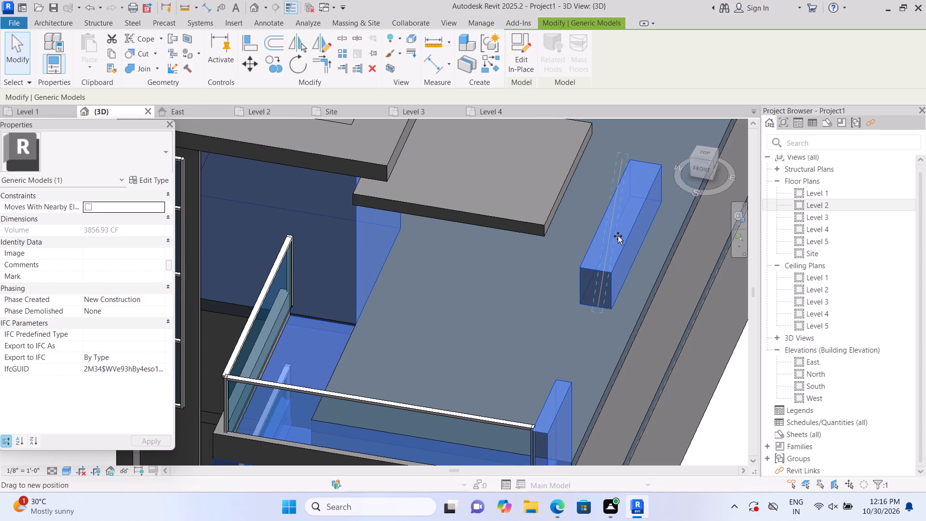
pyautogui.moveTo(618, 236); pyautogui.dragTo(621, 236)
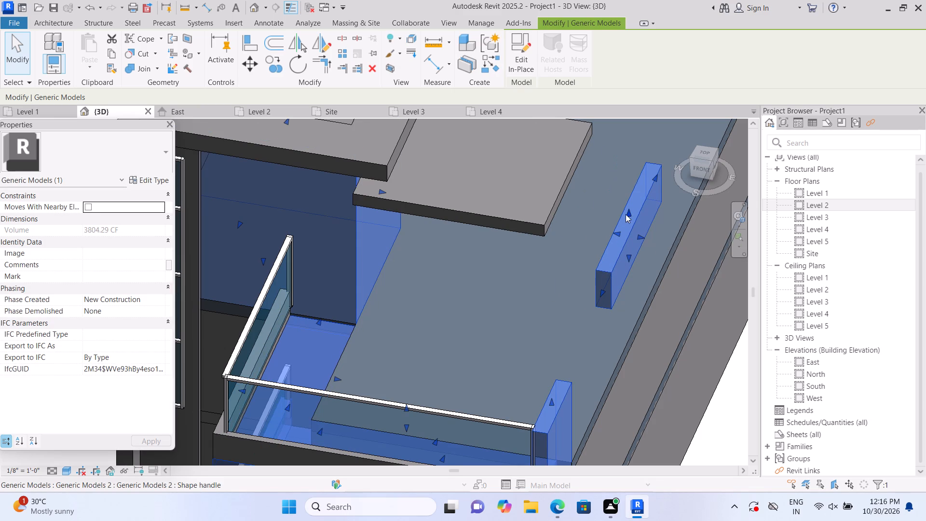
# Stretch the top of the narrow roof wall upward to roughly double its height.
pyautogui.moveTo(630, 212); pyautogui.dragTo(636, 175)
pyautogui.click(636, 175)
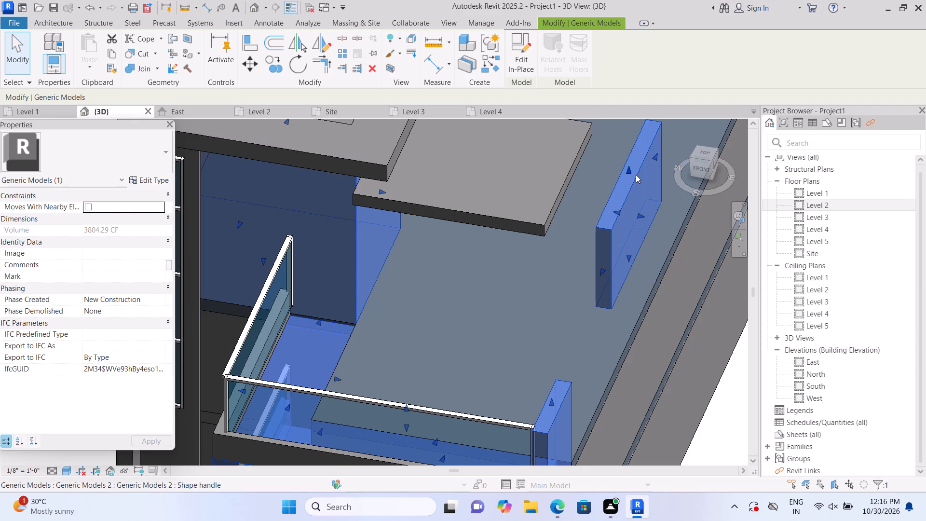
# Stretch the canopy slab's outer face outward until the slab reaches over the narrow roof wall.
pyautogui.scroll(-1, 550, 191)
pyautogui.click(551, 204)
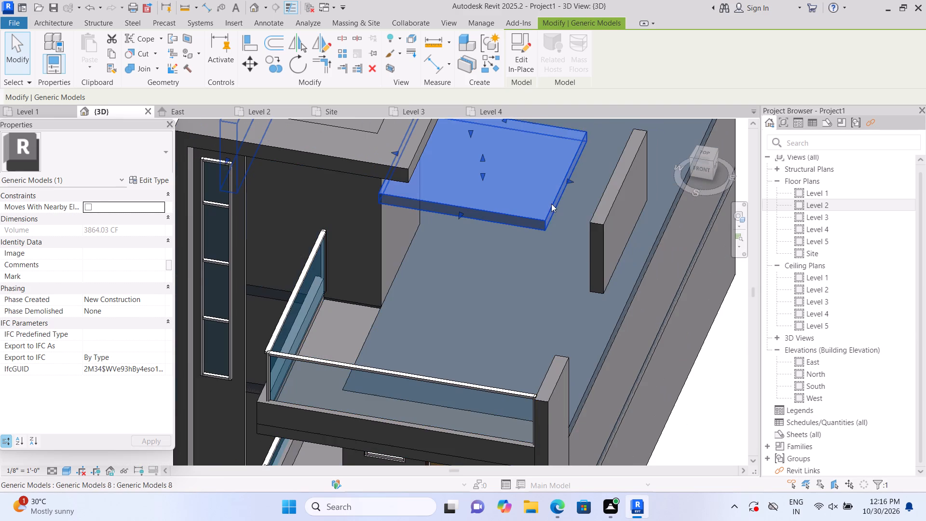
pyautogui.moveTo(569, 180); pyautogui.dragTo(579, 181)
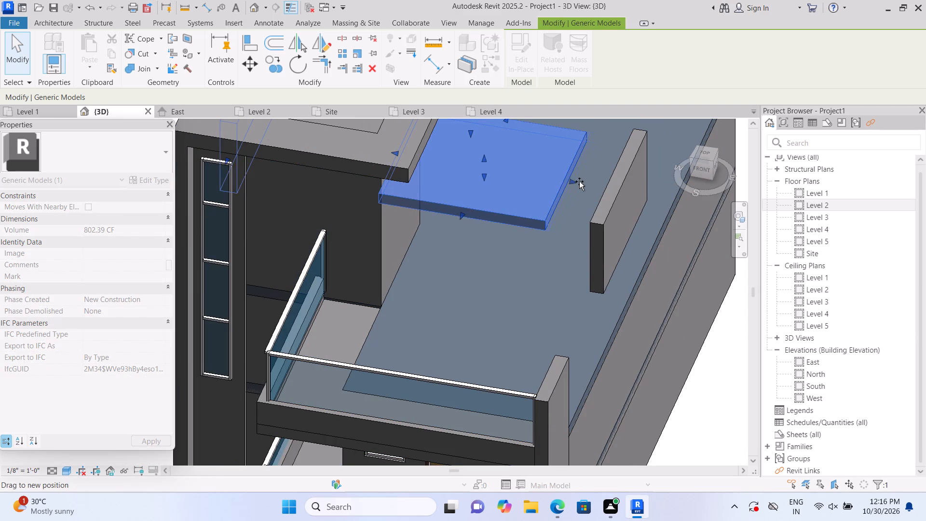
pyautogui.moveTo(579, 181); pyautogui.dragTo(613, 193)
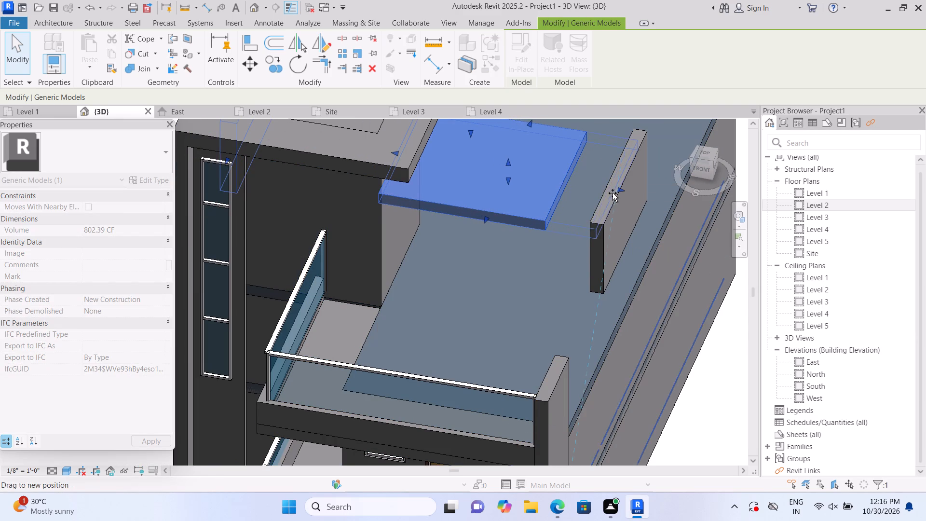
pyautogui.moveTo(613, 193); pyautogui.dragTo(613, 193)
pyautogui.click(548, 308)
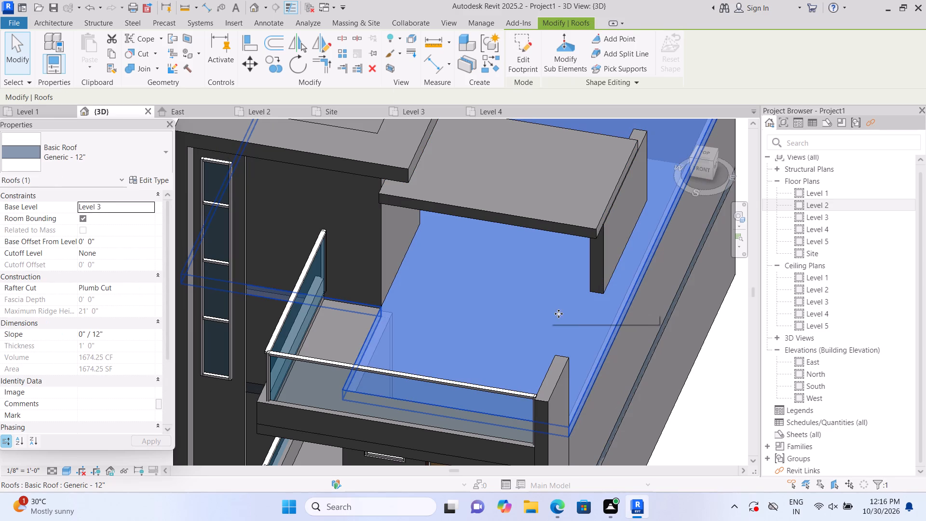
pyautogui.press('Escape')
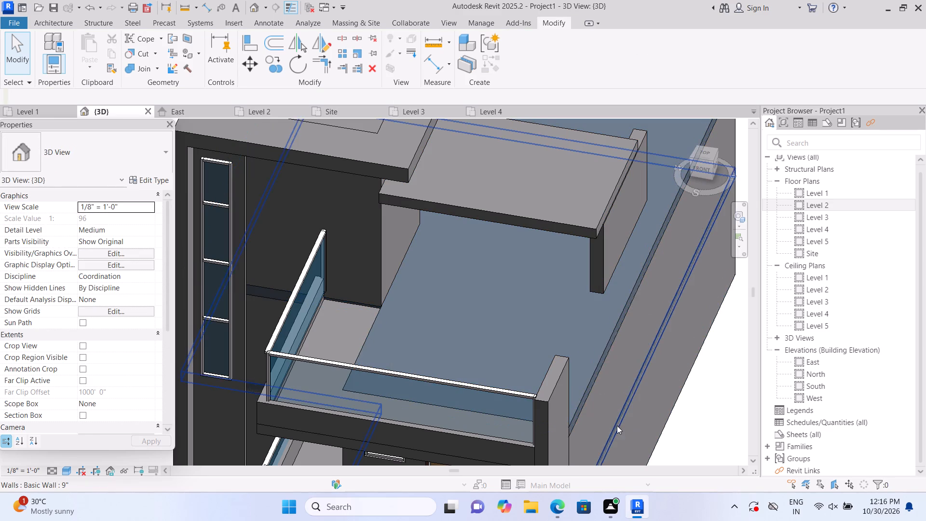
# Stretch the top of the narrow roof wall upward until it meets the canopy slab.
pyautogui.keyDown('shift'); pyautogui.moveTo(615, 425); pyautogui.dragTo(622, 290, button='middle'); pyautogui.keyUp('shift')
pyautogui.scroll(1, 646, 155)
pyautogui.moveTo(649, 157); pyautogui.dragTo(666, 228, button='middle')
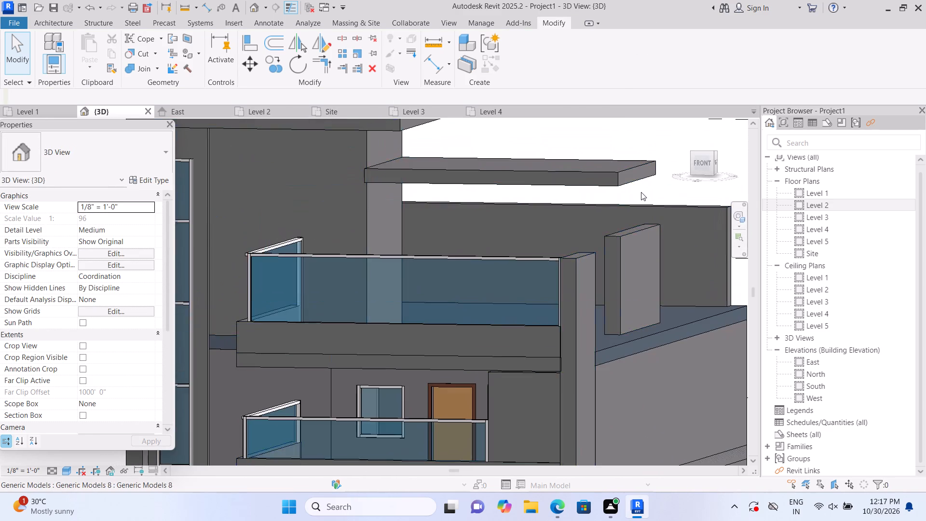
pyautogui.scroll(2, 639, 191)
pyautogui.click(637, 255)
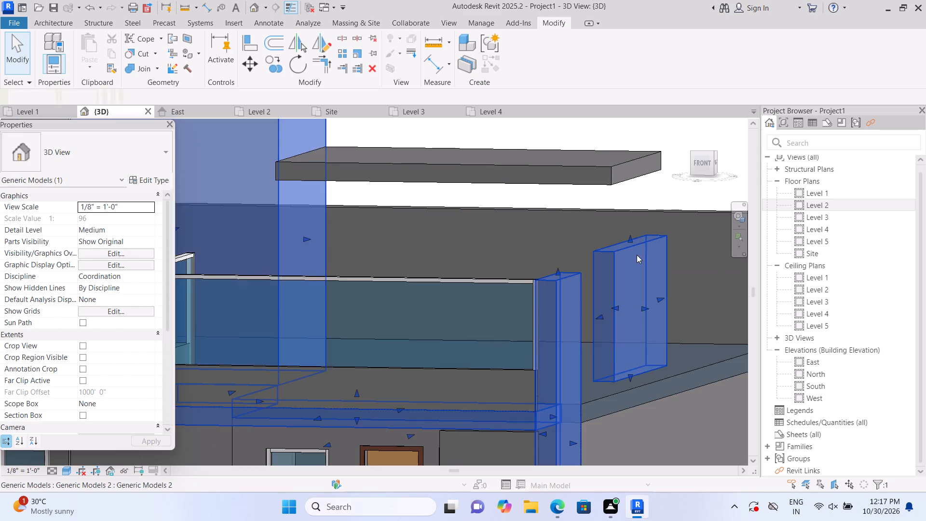
pyautogui.scroll(2, 637, 255)
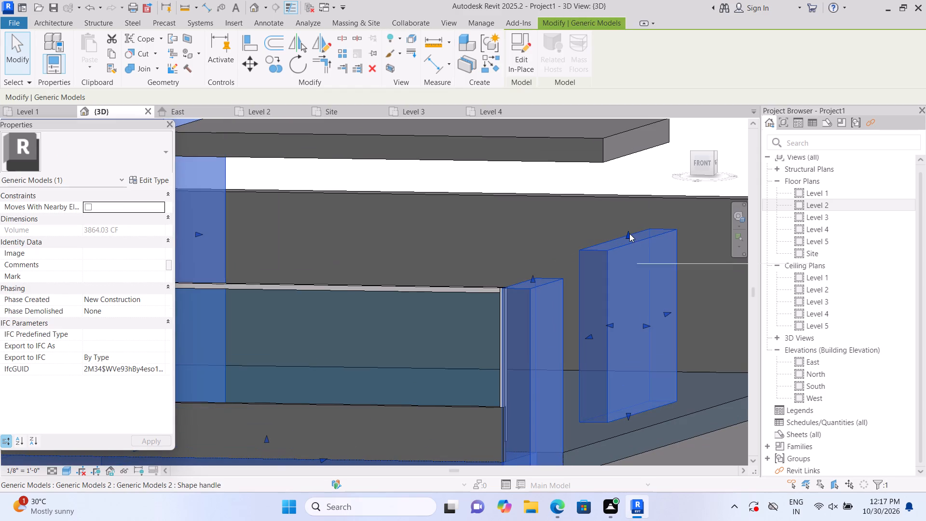
pyautogui.moveTo(629, 233); pyautogui.dragTo(630, 171)
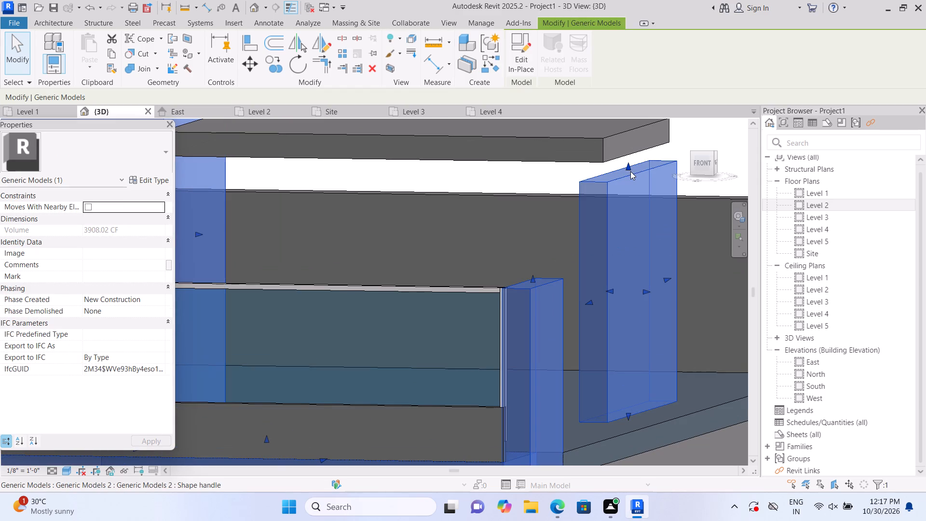
pyautogui.moveTo(626, 166); pyautogui.dragTo(634, 154)
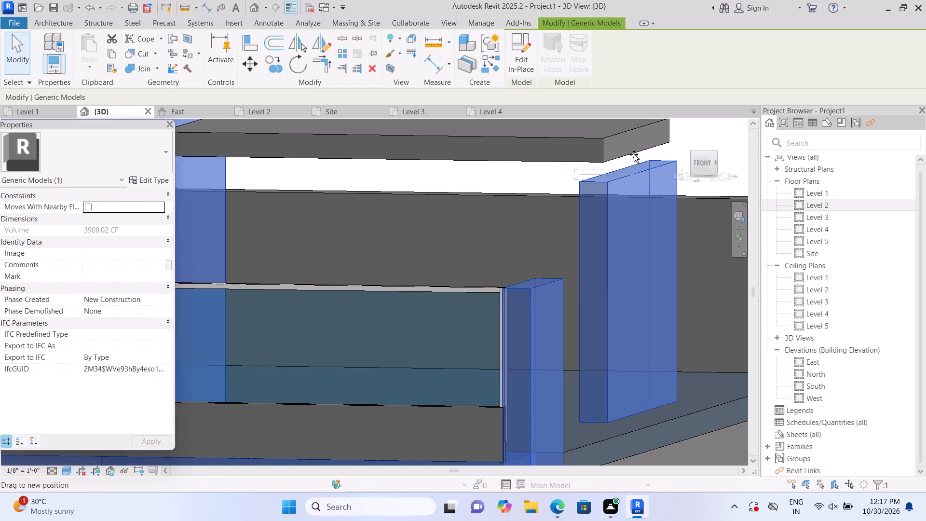
pyautogui.moveTo(634, 154); pyautogui.dragTo(637, 144)
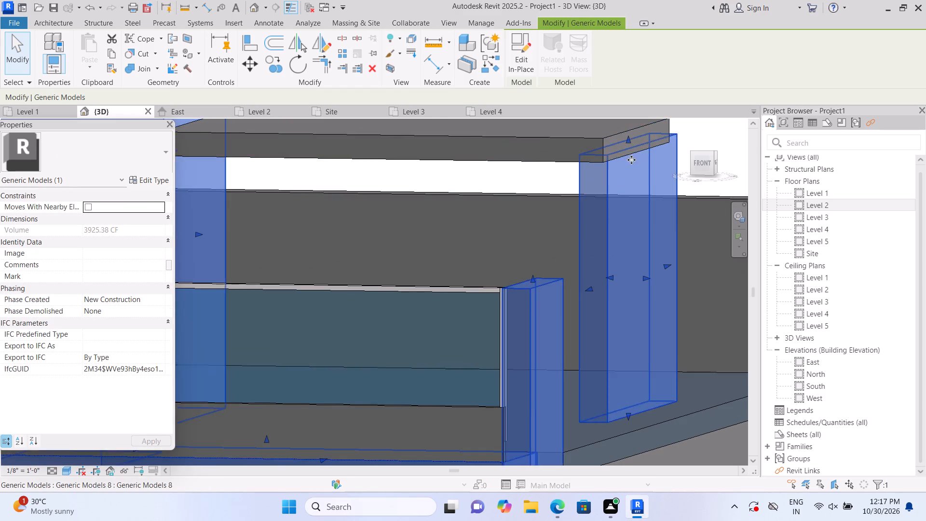
pyautogui.scroll(-2, 631, 160)
pyautogui.scroll(-4, 630, 263)
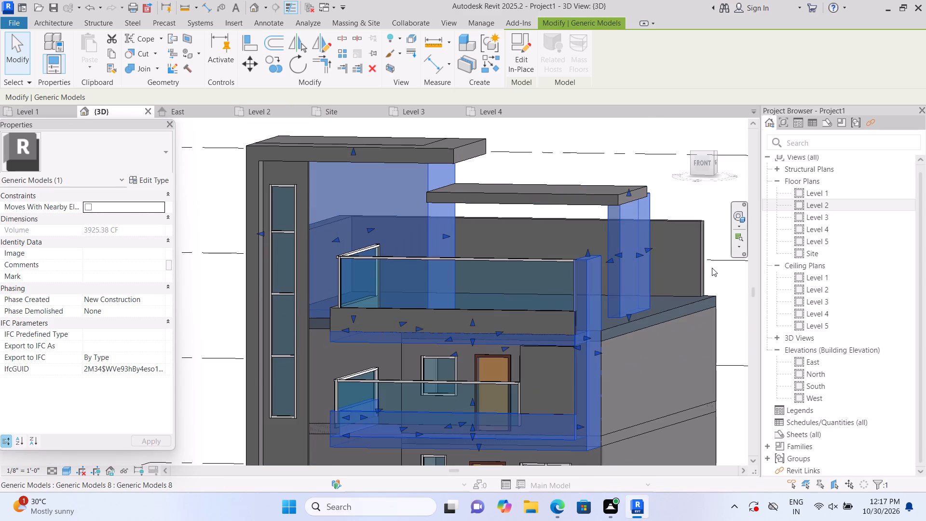
pyautogui.click(712, 268)
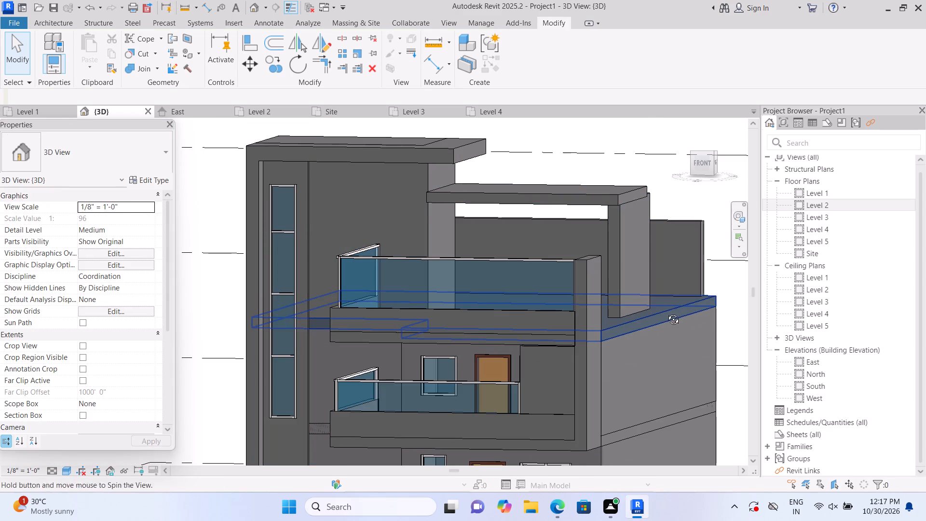
# Extend the support wall's front end forward to the canopy's front edge, nudging it slightly further in the in-place editor.
pyautogui.keyDown('shift'); pyautogui.middleClick(666, 312); pyautogui.keyUp('shift')
pyautogui.keyDown('shift'); pyautogui.moveTo(728, 357); pyautogui.dragTo(659, 385, button='middle'); pyautogui.keyUp('shift')
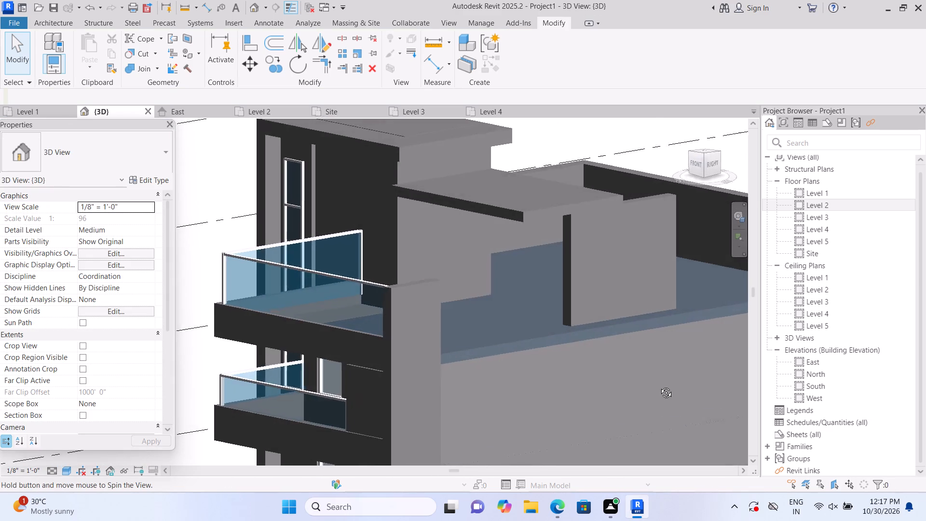
pyautogui.keyDown('shift'); pyautogui.moveTo(659, 385); pyautogui.dragTo(630, 407, button='middle'); pyautogui.keyUp('shift')
pyautogui.click(599, 289)
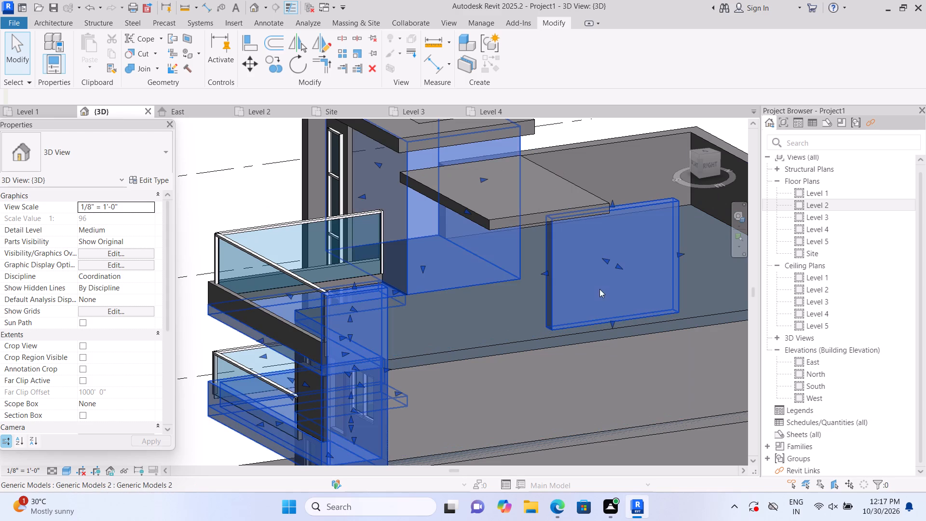
pyautogui.moveTo(545, 273); pyautogui.dragTo(496, 282)
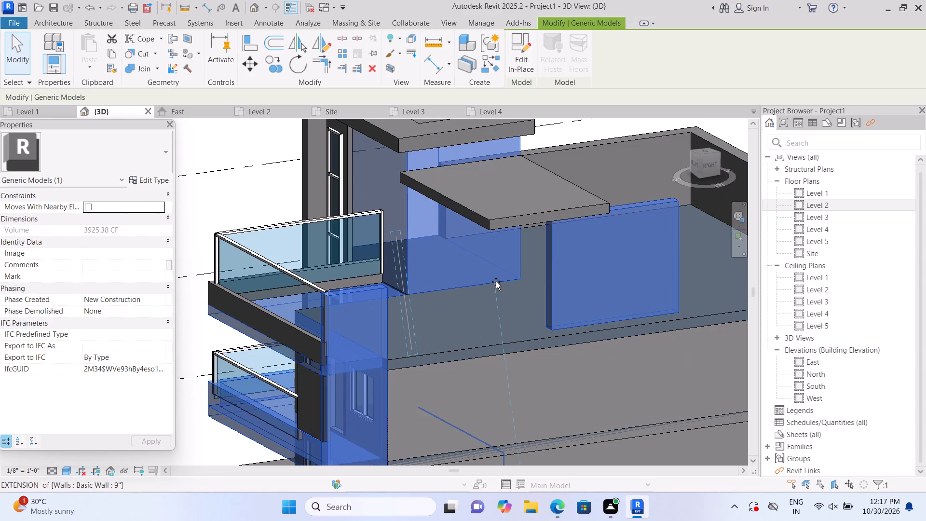
pyautogui.doubleClick(438, 295)
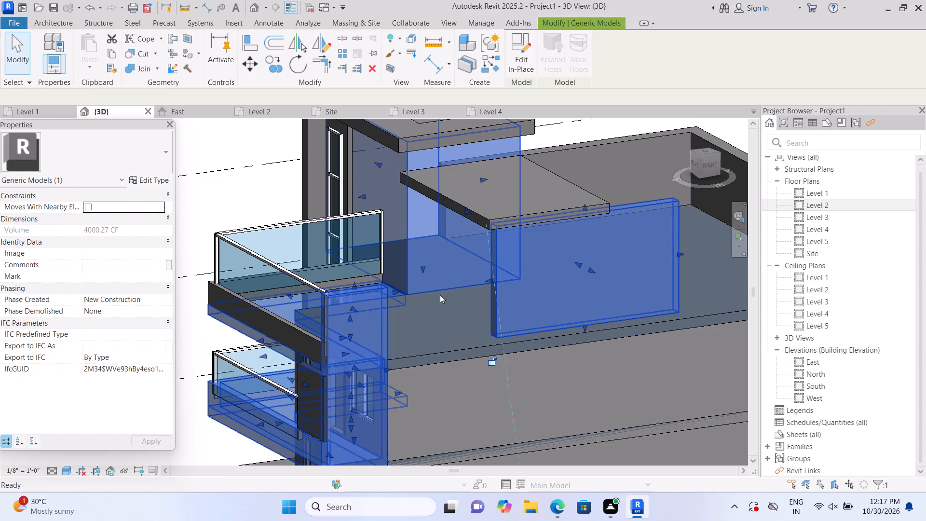
pyautogui.press('Escape')
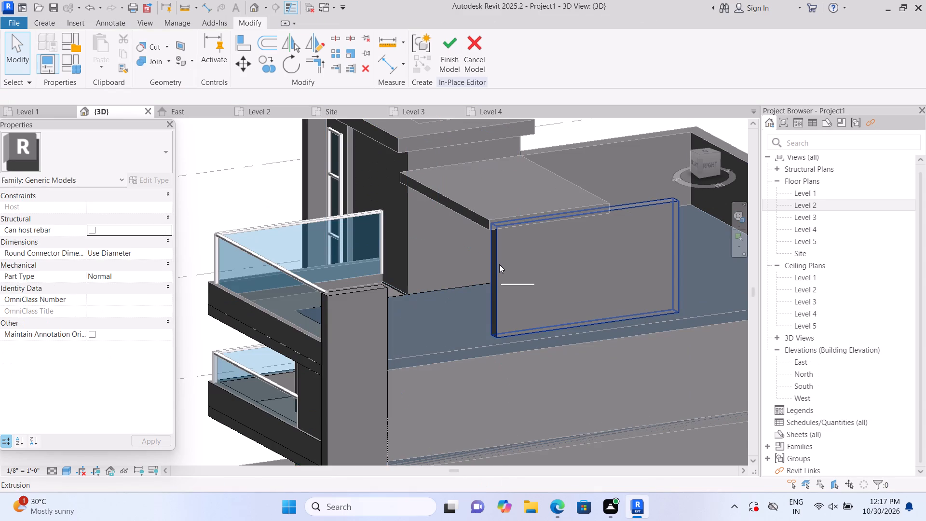
pyautogui.scroll(2, 499, 264)
pyautogui.click(500, 264)
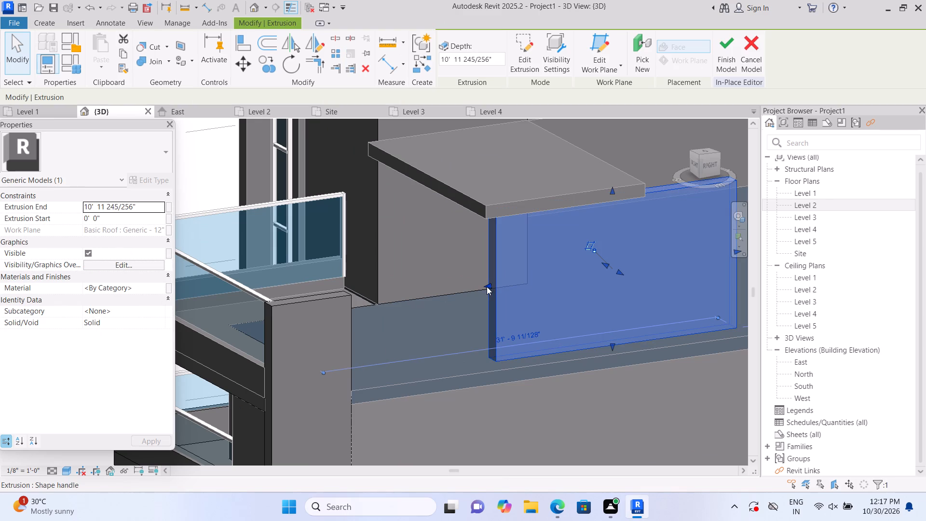
pyautogui.click(487, 287)
pyautogui.press('Escape')
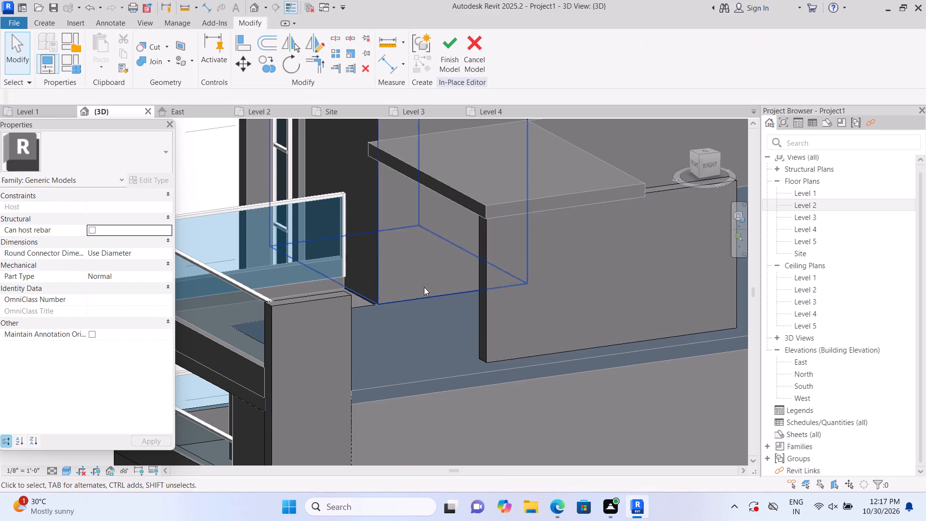
# Start a solid extrusion in the in-place model with the roof's top surface as its work plane.
pyautogui.scroll(-7, 455, 235)
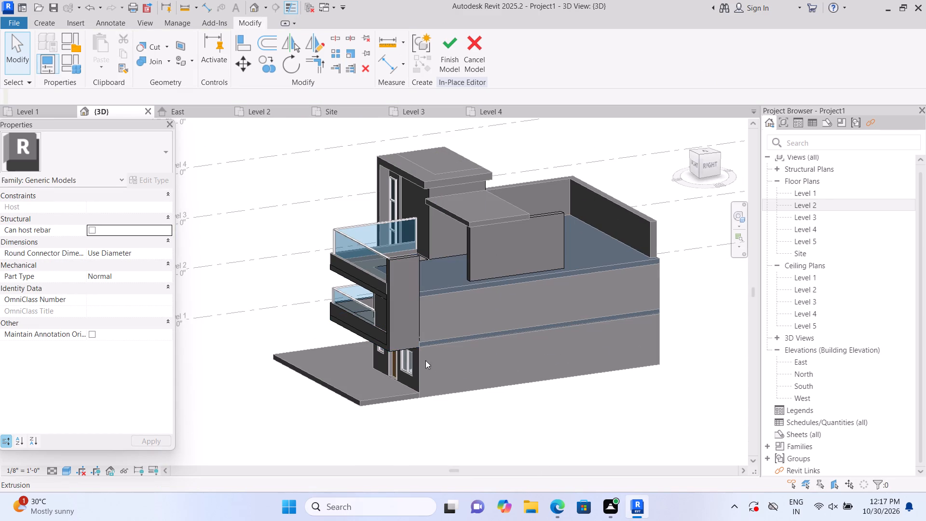
pyautogui.keyDown('shift'); pyautogui.moveTo(539, 399); pyautogui.dragTo(461, 413, button='middle'); pyautogui.keyUp('shift')
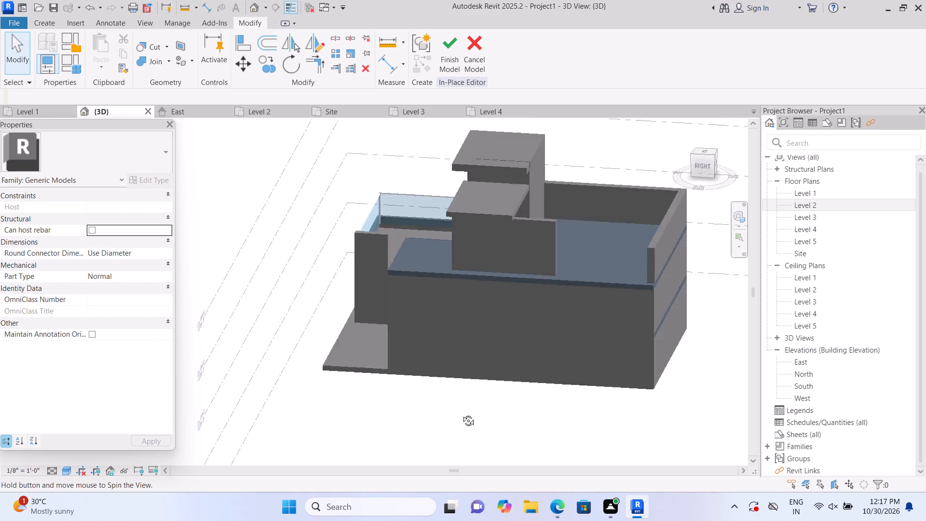
pyautogui.keyDown('shift'); pyautogui.moveTo(461, 413); pyautogui.dragTo(419, 423, button='middle'); pyautogui.keyUp('shift')
pyautogui.scroll(4, 417, 232)
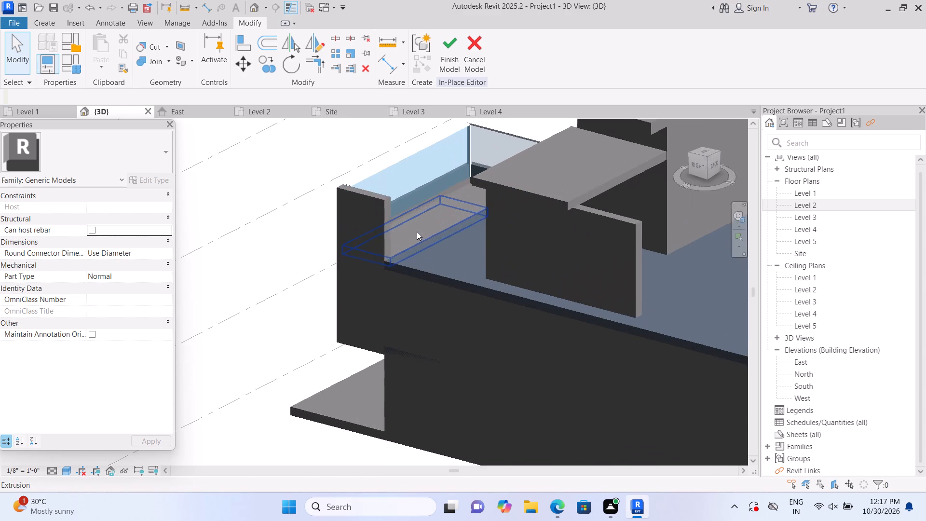
pyautogui.scroll(3, 417, 232)
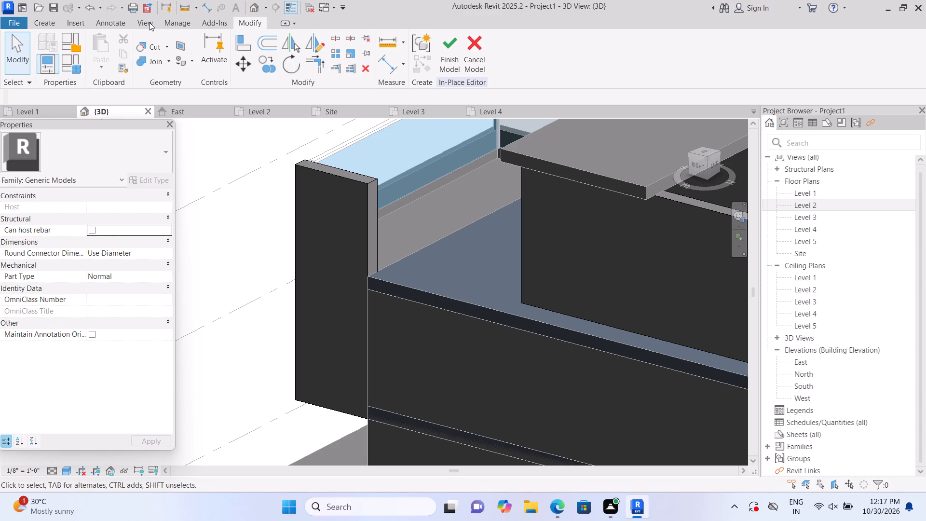
pyautogui.click(41, 21)
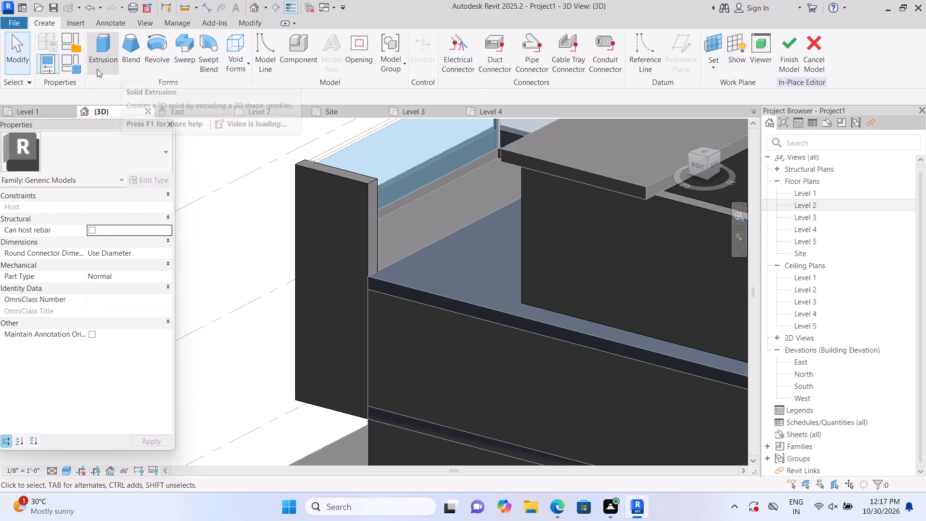
pyautogui.click(97, 69)
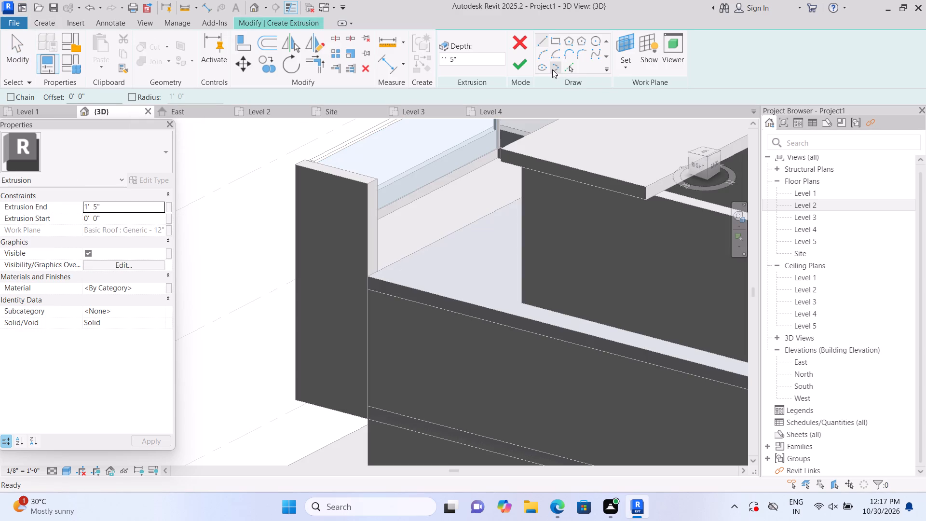
pyautogui.click(630, 66)
pyautogui.click(637, 109)
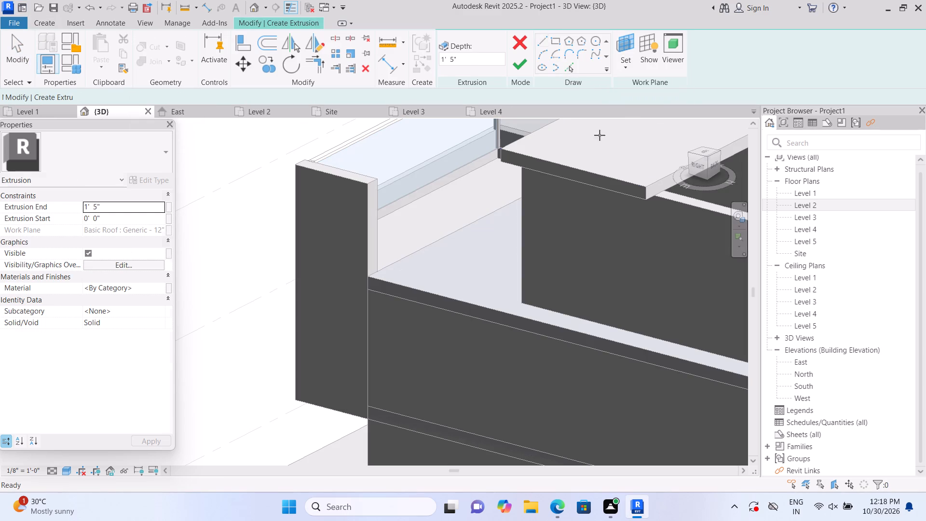
pyautogui.click(437, 274)
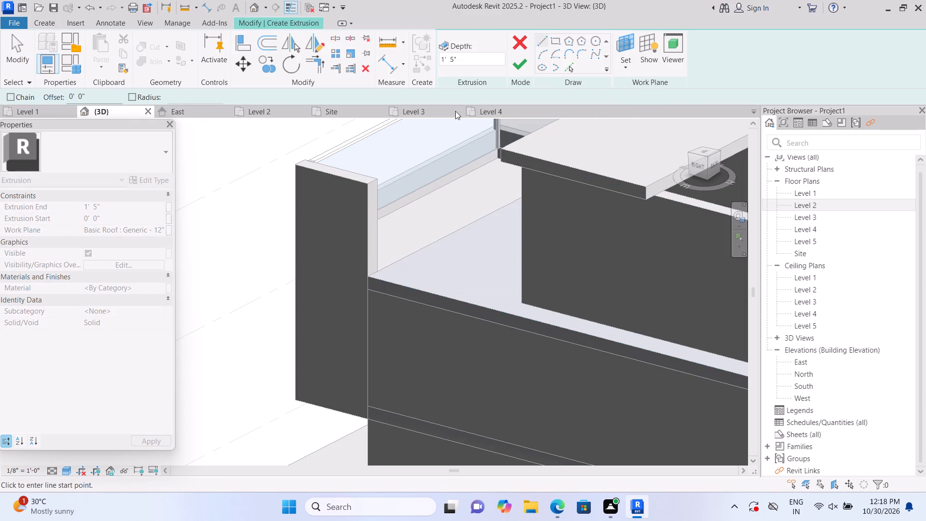
# Sketch a narrow rectangle about 11'-11" long on the roof edge from the front wall's corner and finish the 1' 5" extrusion.
pyautogui.click(559, 44)
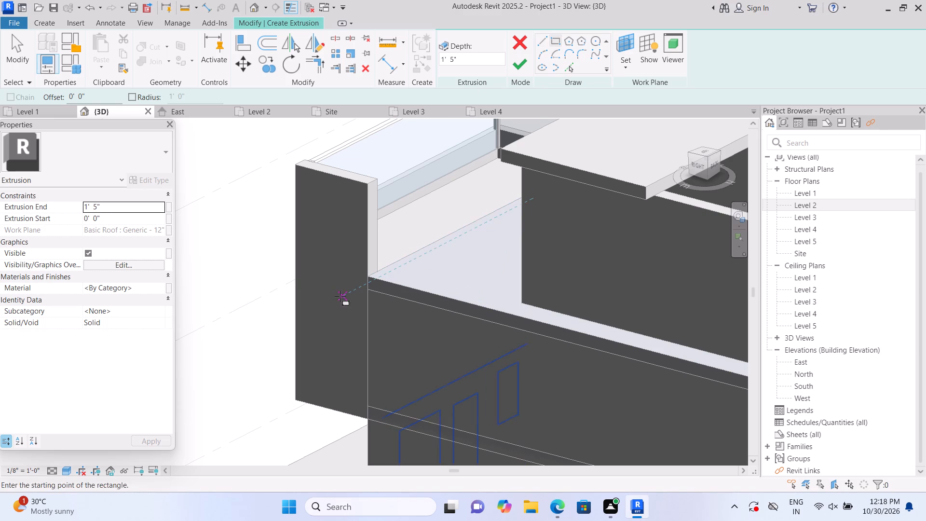
pyautogui.scroll(7, 380, 288)
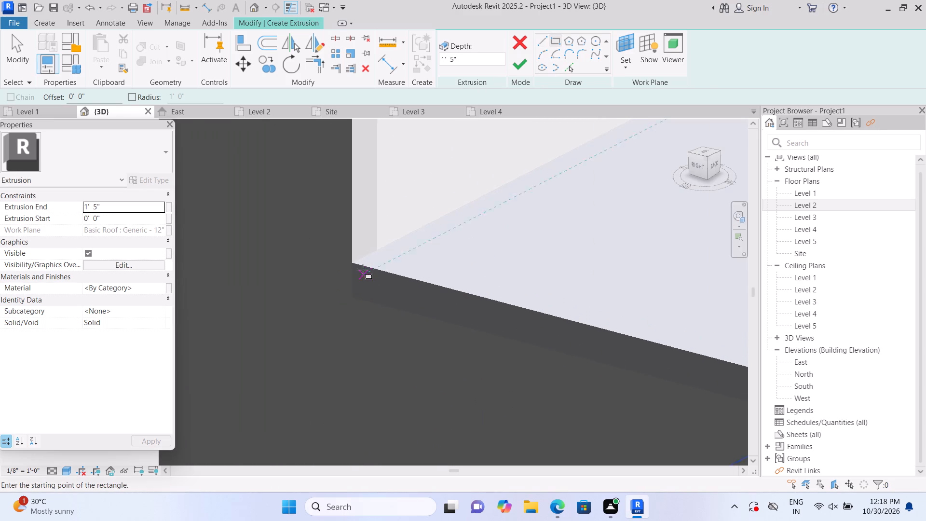
pyautogui.scroll(2, 362, 267)
pyautogui.click(351, 260)
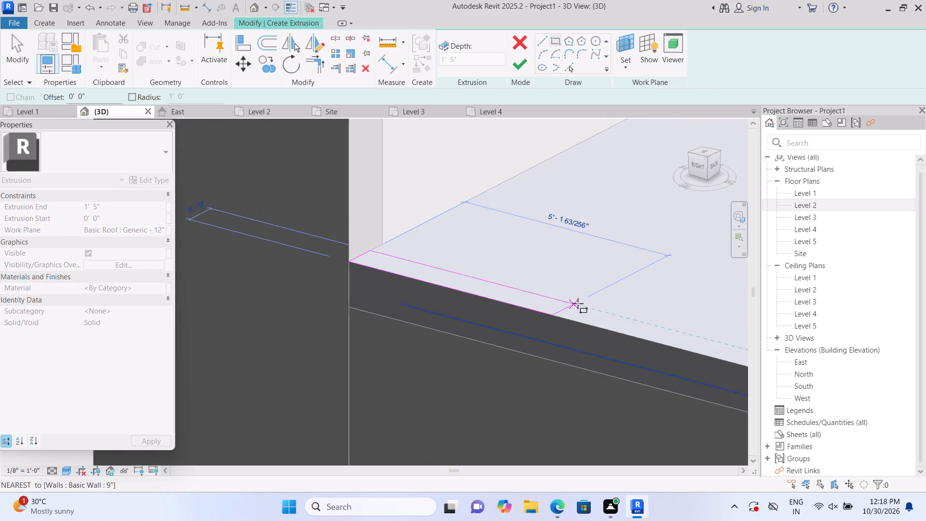
pyautogui.scroll(-5, 600, 300)
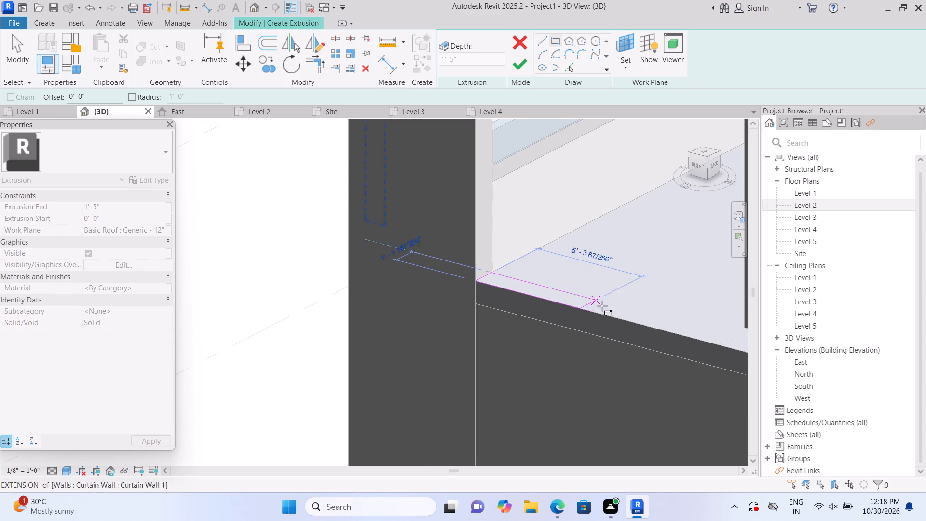
pyautogui.moveTo(633, 311); pyautogui.dragTo(596, 282, button='middle')
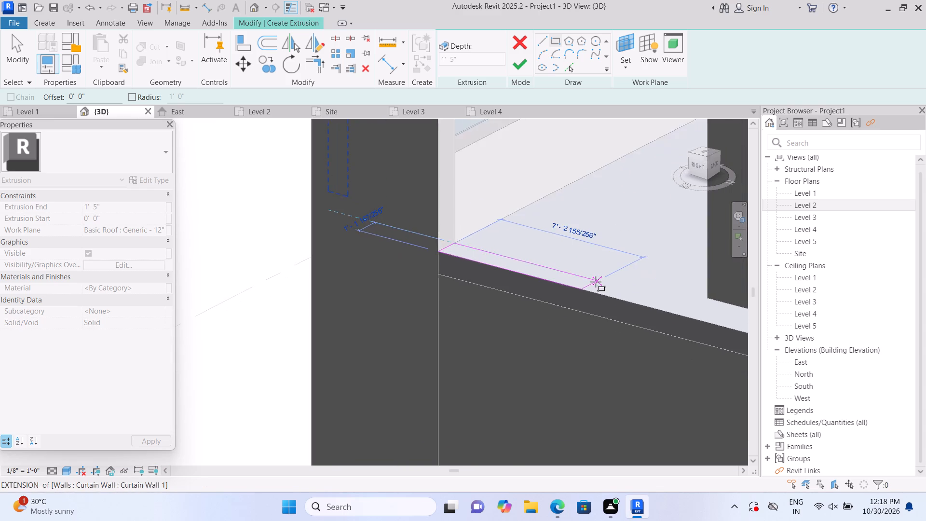
pyautogui.scroll(-5, 596, 282)
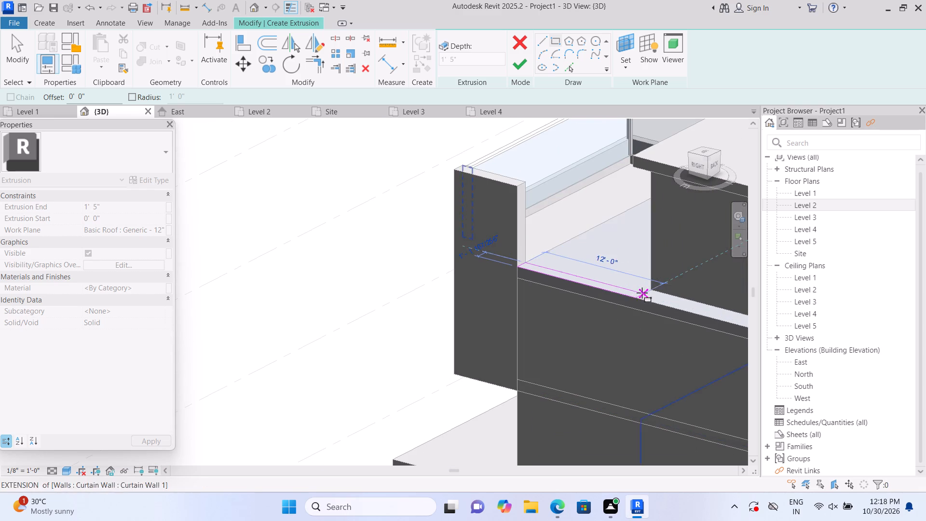
pyautogui.scroll(7, 642, 294)
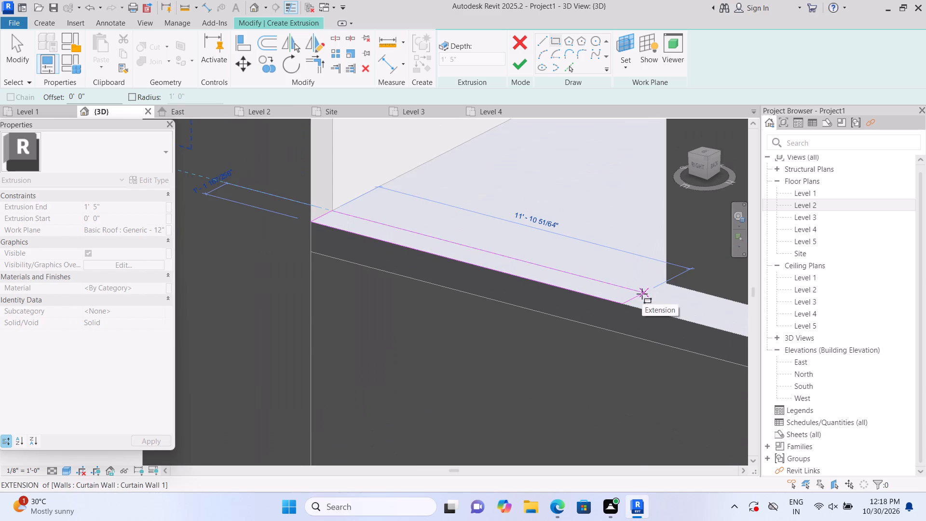
pyautogui.click(642, 294)
pyautogui.scroll(-3, 640, 292)
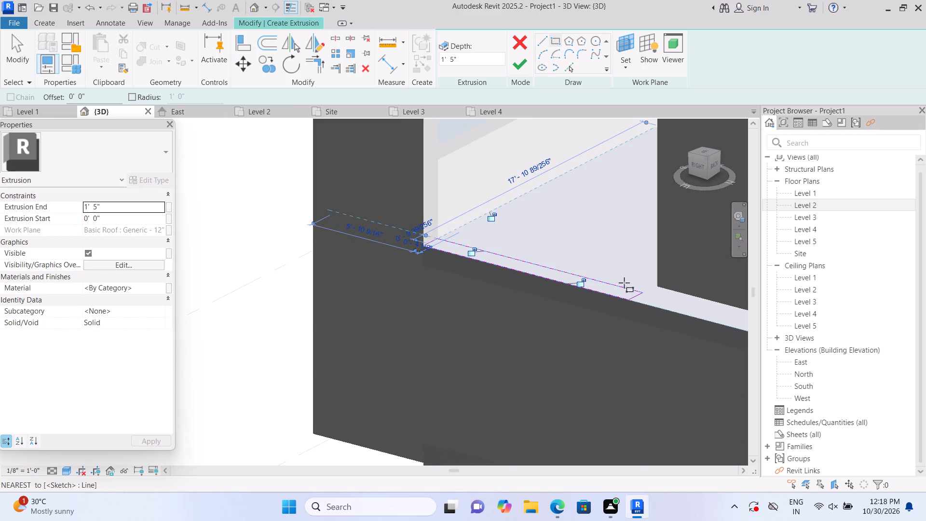
pyautogui.click(518, 60)
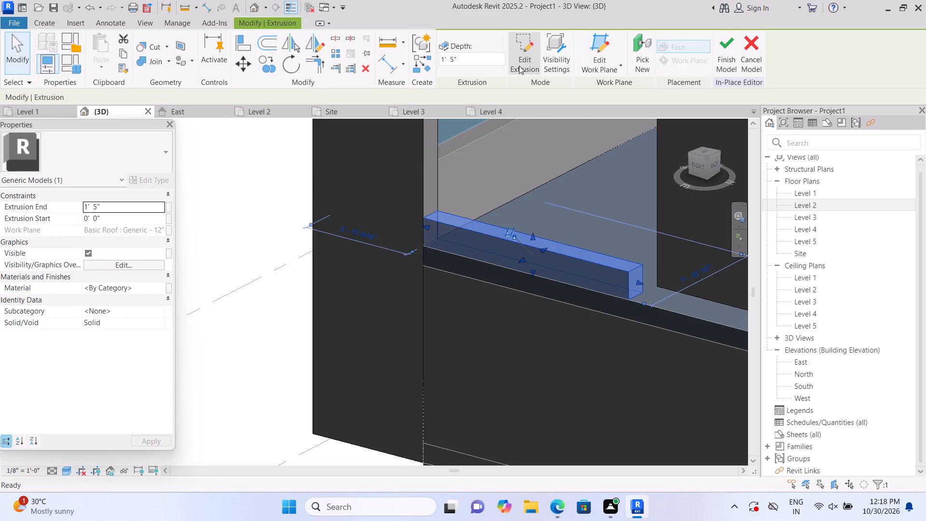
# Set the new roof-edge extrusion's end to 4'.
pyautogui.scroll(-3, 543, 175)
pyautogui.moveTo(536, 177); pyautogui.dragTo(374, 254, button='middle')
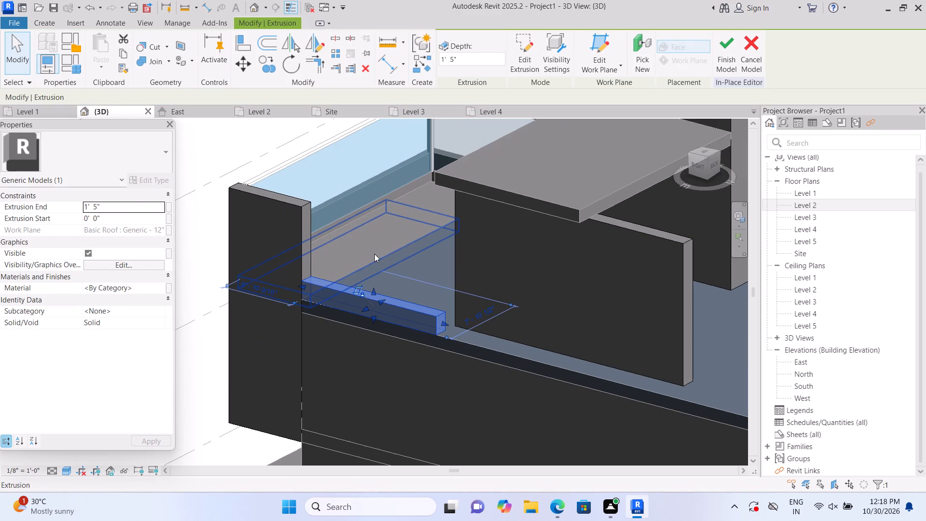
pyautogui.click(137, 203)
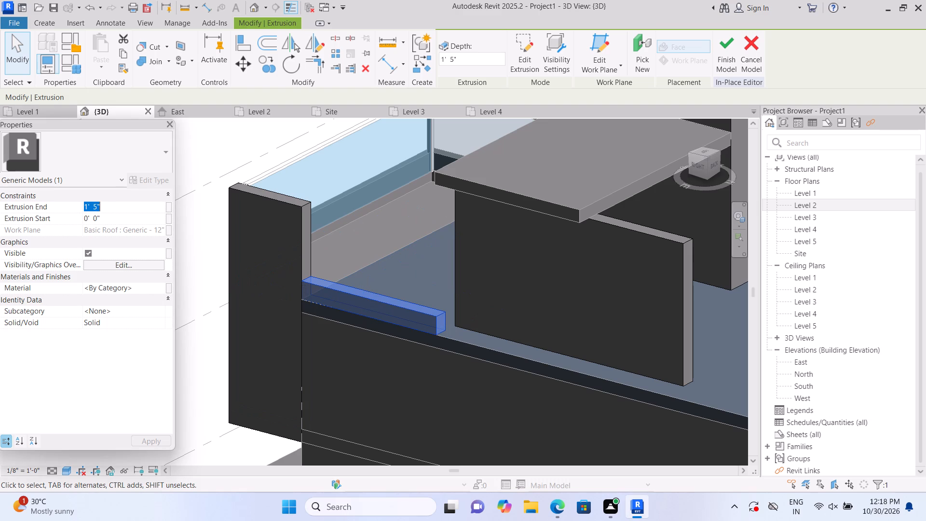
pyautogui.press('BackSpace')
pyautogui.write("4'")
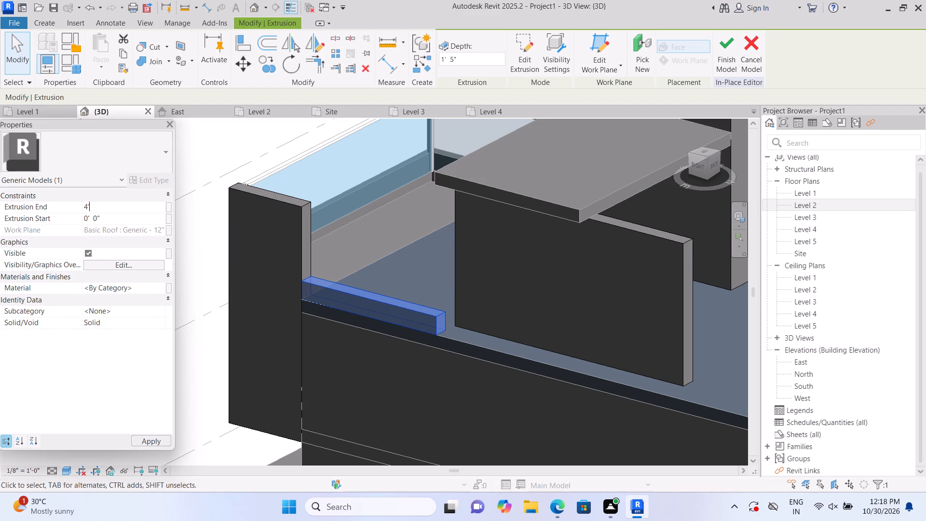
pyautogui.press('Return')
# Stretch the roof-edge extrusion's top up to the adjoining front wall's top, an extrusion end of about 7'-2".
pyautogui.scroll(1, 354, 271)
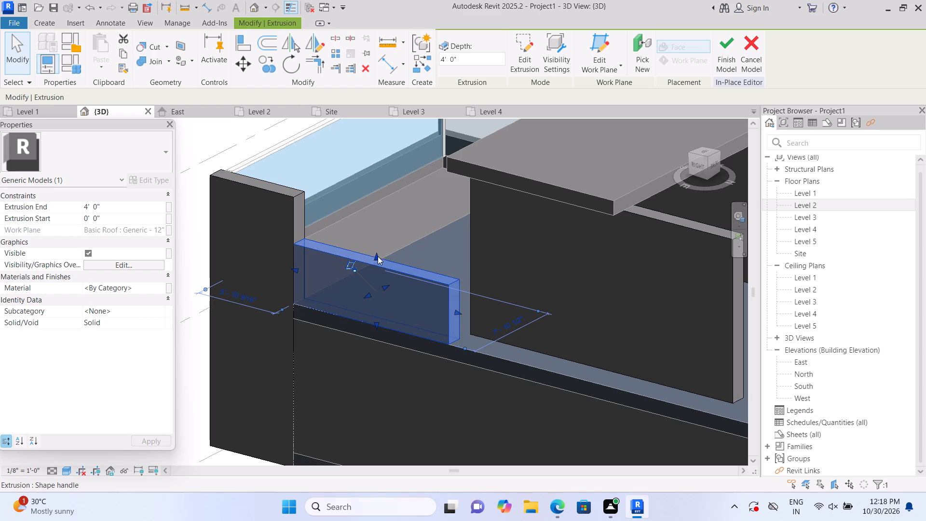
pyautogui.moveTo(378, 256); pyautogui.dragTo(379, 219)
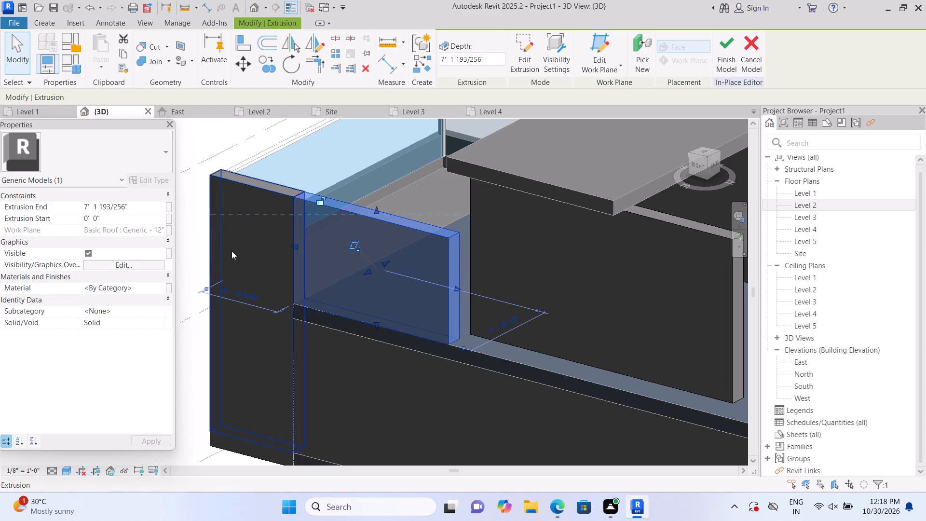
pyautogui.click(202, 252)
# Stretch the roof-edge extrusion's free end along the roof edge to the building's far corner, fine-adjusting it against the perpendicular parapet.
pyautogui.scroll(-6, 202, 252)
pyautogui.scroll(1, 273, 266)
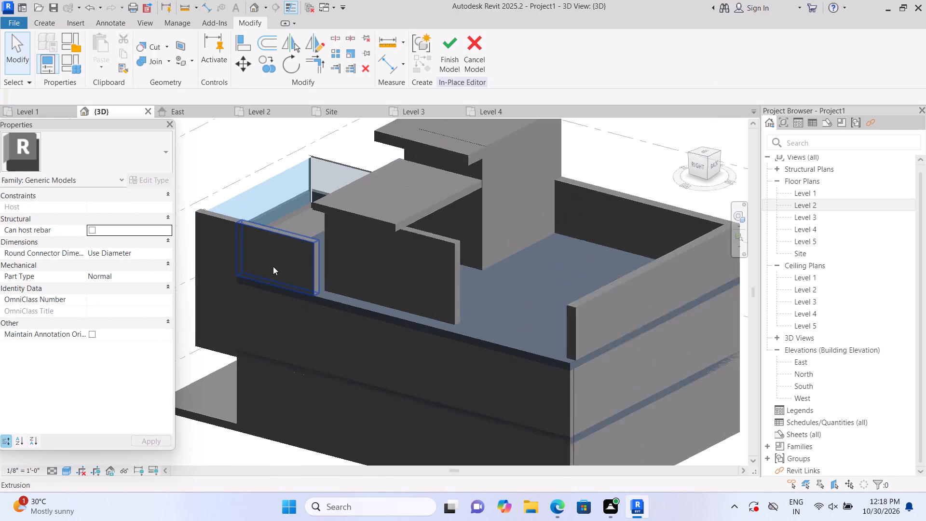
pyautogui.scroll(1, 273, 266)
pyautogui.click(295, 265)
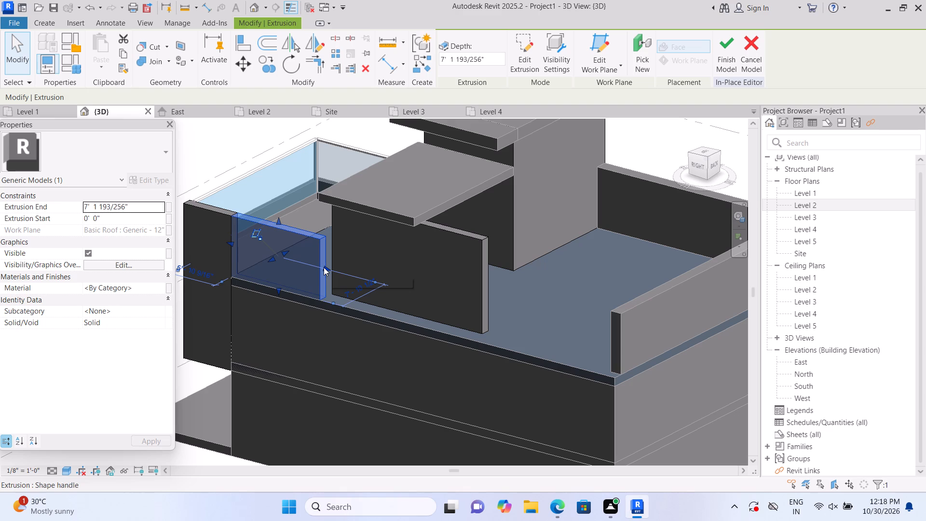
pyautogui.moveTo(324, 267); pyautogui.dragTo(587, 382)
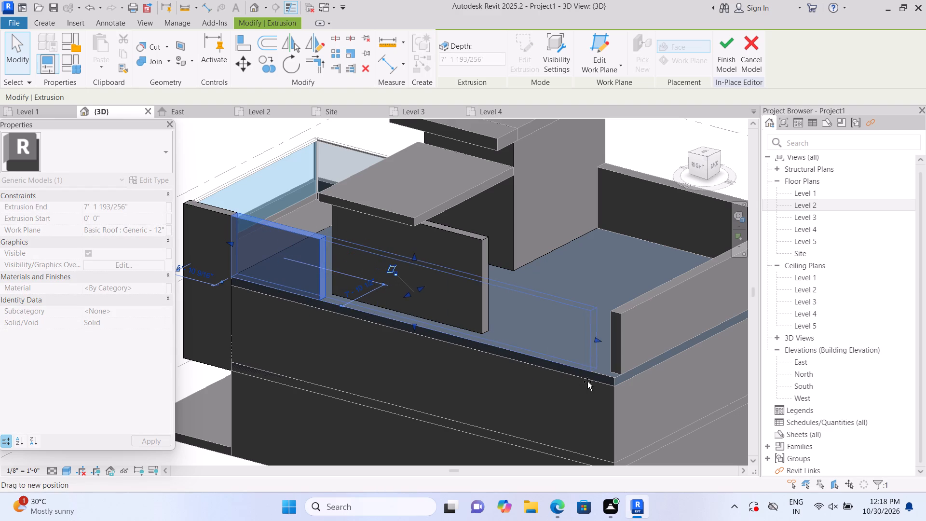
pyautogui.moveTo(587, 382); pyautogui.dragTo(605, 386)
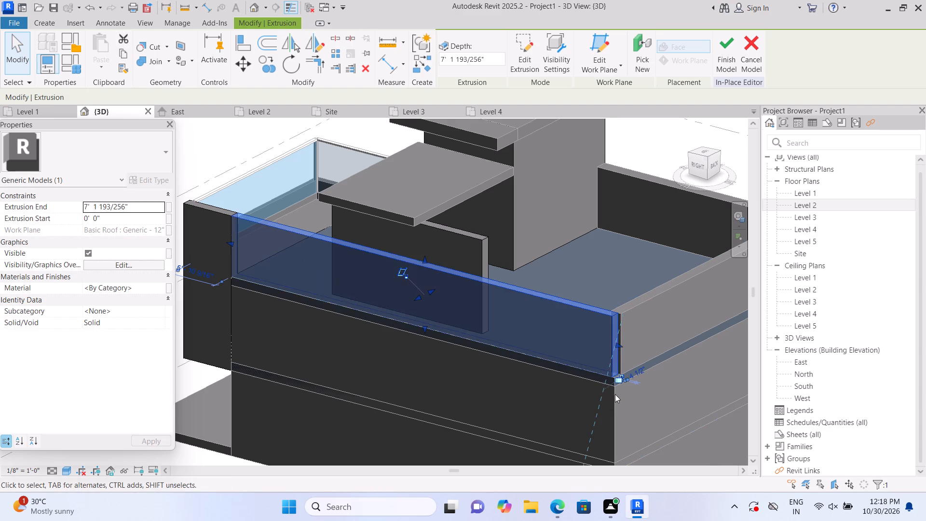
pyautogui.scroll(3, 615, 394)
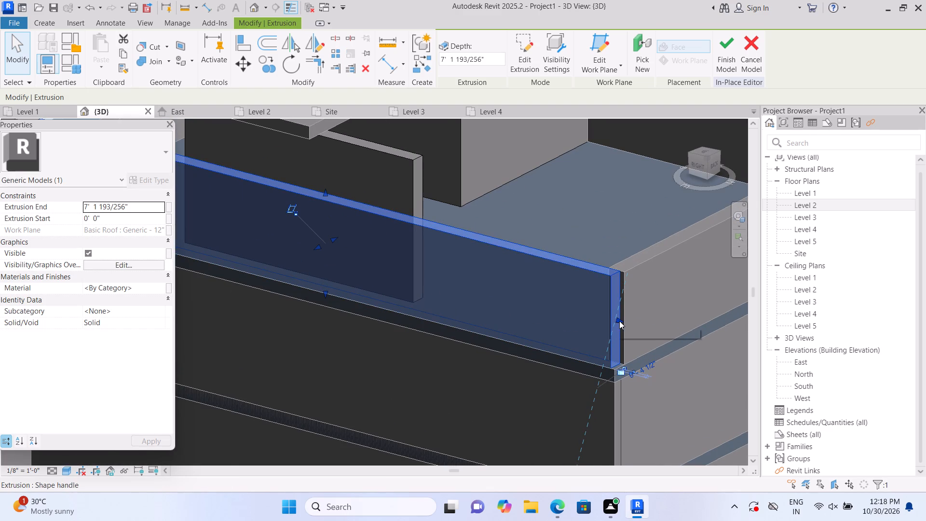
pyautogui.click(619, 321)
pyautogui.click(618, 320)
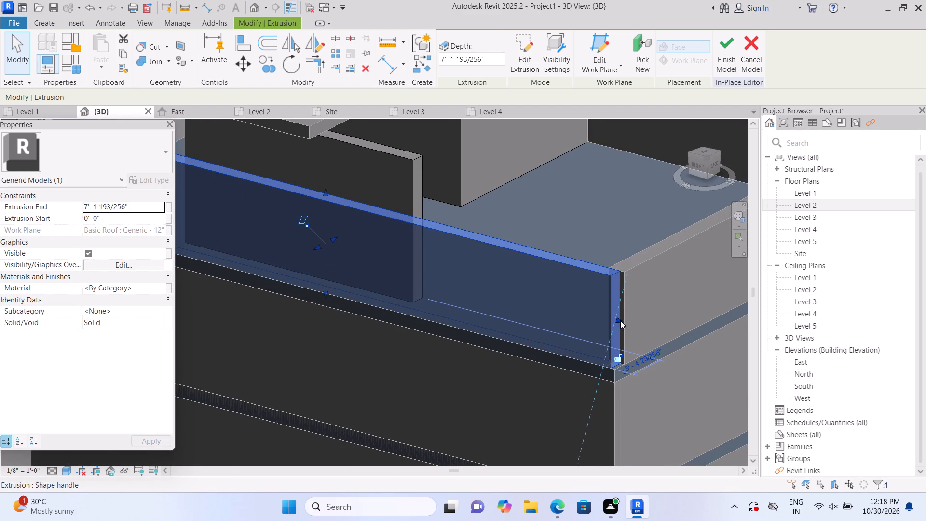
pyautogui.moveTo(617, 318); pyautogui.dragTo(622, 320)
pyautogui.scroll(-2, 622, 320)
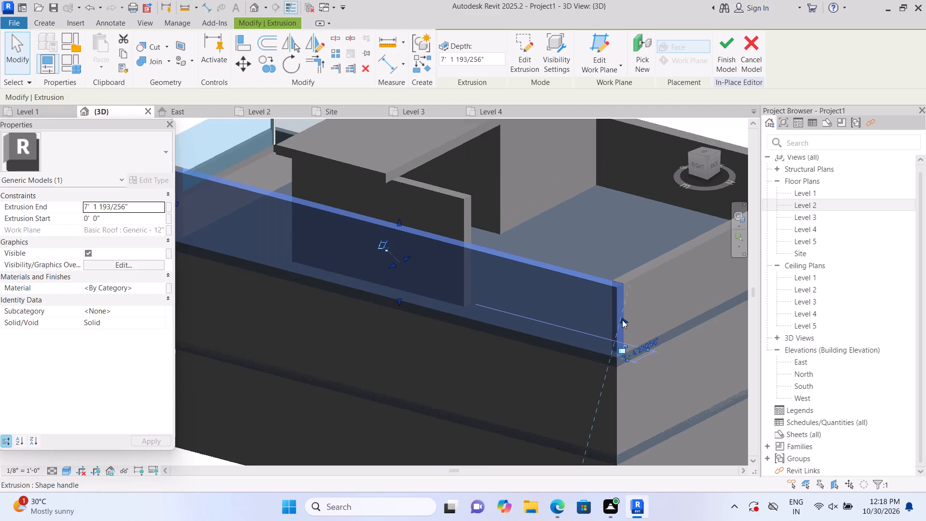
pyautogui.scroll(6, 622, 320)
pyautogui.moveTo(623, 320); pyautogui.dragTo(617, 319)
pyautogui.press('Escape')
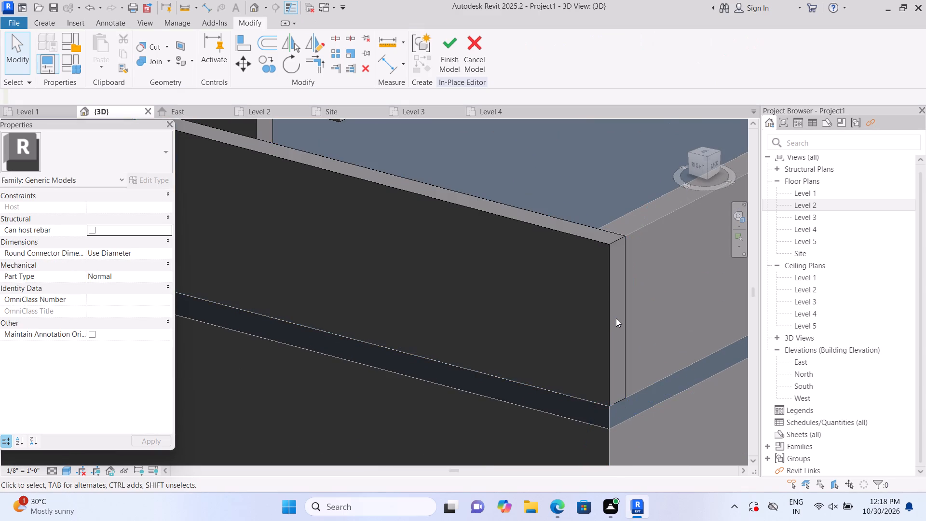
# Shorten the canopy's support wall by pulling its rear end back to the canopy slab's rear edge.
pyautogui.scroll(-11, 616, 318)
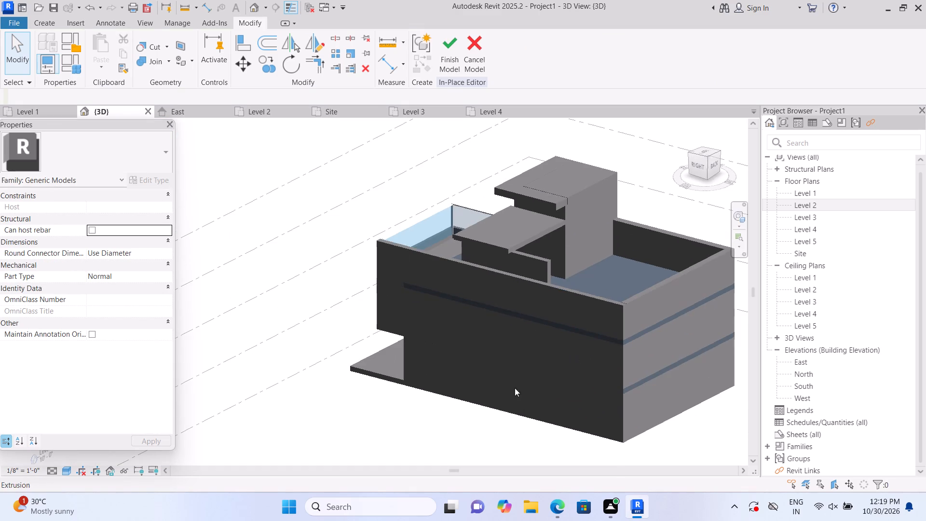
pyautogui.click(683, 124)
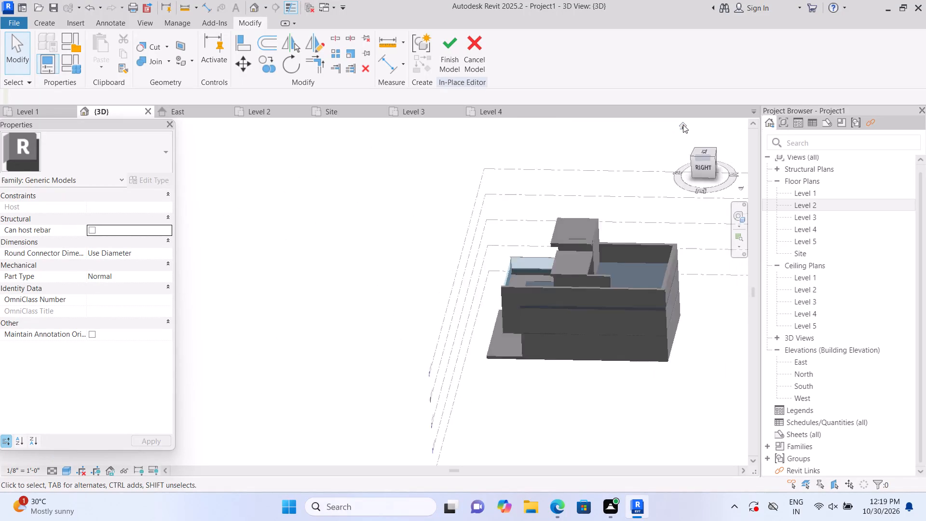
pyautogui.scroll(6, 207, 346)
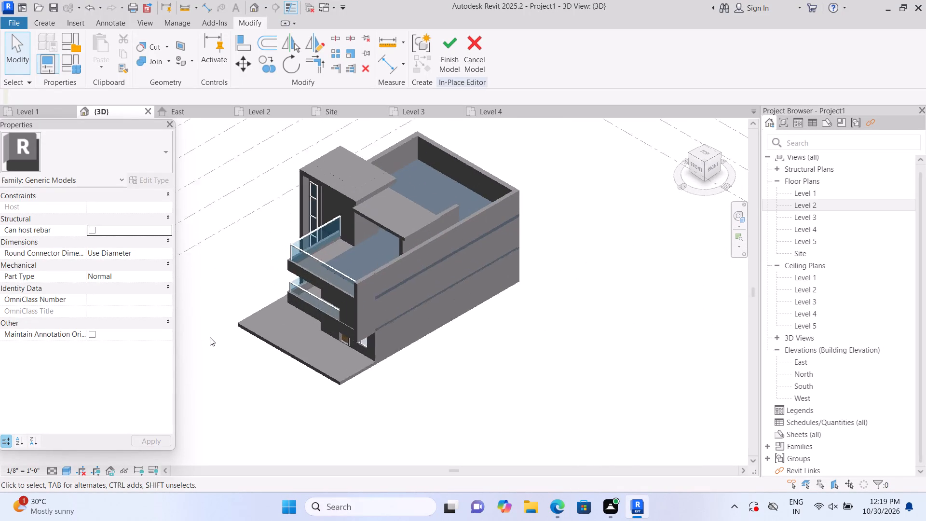
pyautogui.moveTo(210, 337); pyautogui.dragTo(234, 382, button='middle')
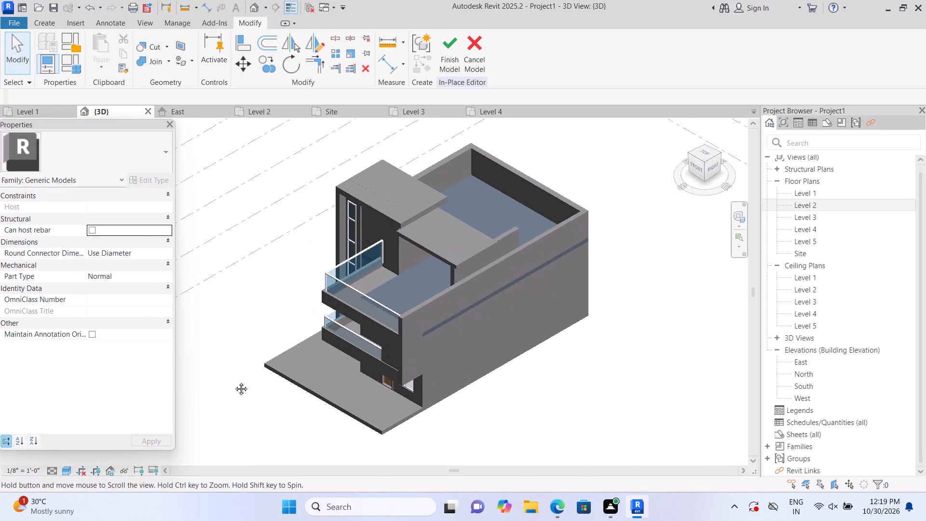
pyautogui.moveTo(234, 382); pyautogui.dragTo(234, 382, button='middle')
pyautogui.scroll(1, 508, 235)
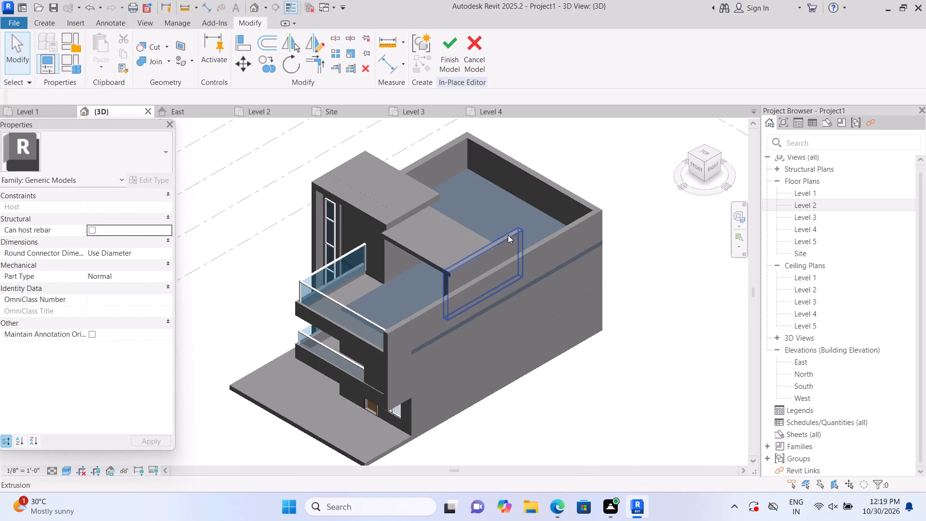
pyautogui.scroll(1, 508, 235)
pyautogui.click(508, 235)
pyautogui.moveTo(525, 253); pyautogui.dragTo(490, 265)
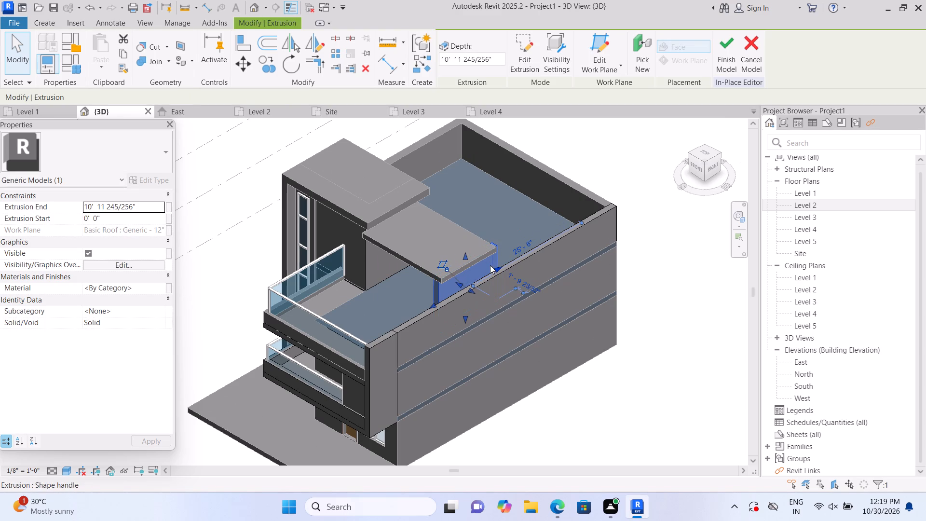
pyautogui.click(553, 391)
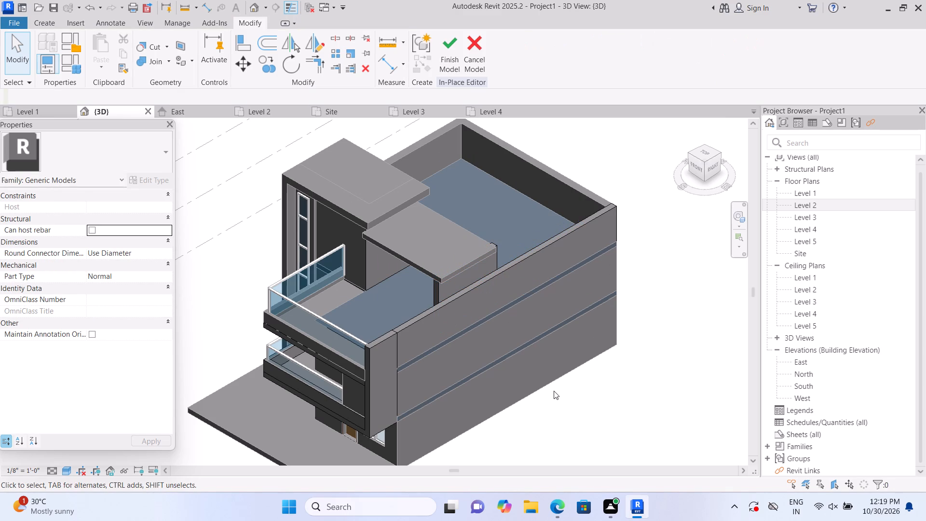
# Examine the rooftop canopy, the parapets and the house's front facade from several angles.
pyautogui.keyDown('shift'); pyautogui.moveTo(488, 370); pyautogui.dragTo(569, 365, button='middle'); pyautogui.keyUp('shift')
pyautogui.moveTo(599, 341); pyautogui.dragTo(602, 282, button='middle')
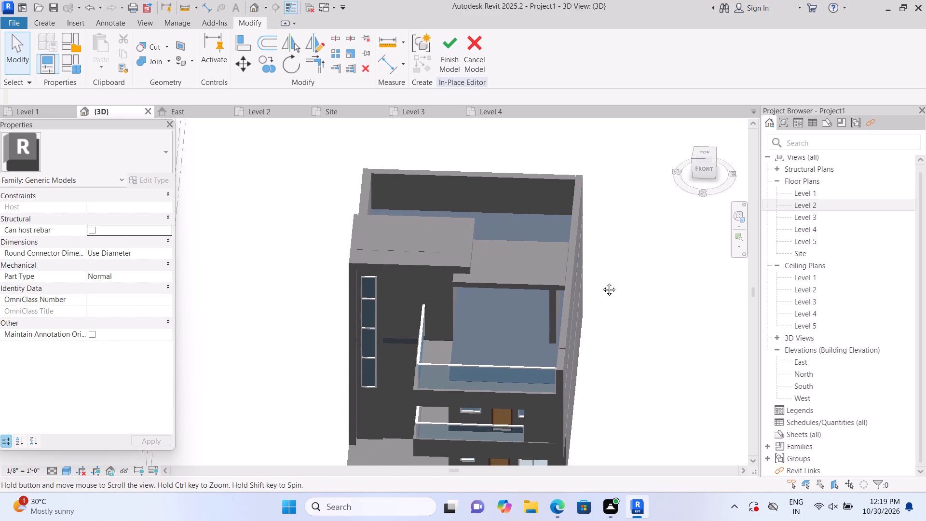
pyautogui.moveTo(602, 282); pyautogui.dragTo(602, 281, button='middle')
pyautogui.keyDown('shift'); pyautogui.scroll(1, 607, 375); pyautogui.keyUp('shift')
pyautogui.keyDown('shift'); pyautogui.moveTo(607, 375); pyautogui.dragTo(637, 376, button='middle'); pyautogui.keyUp('shift')
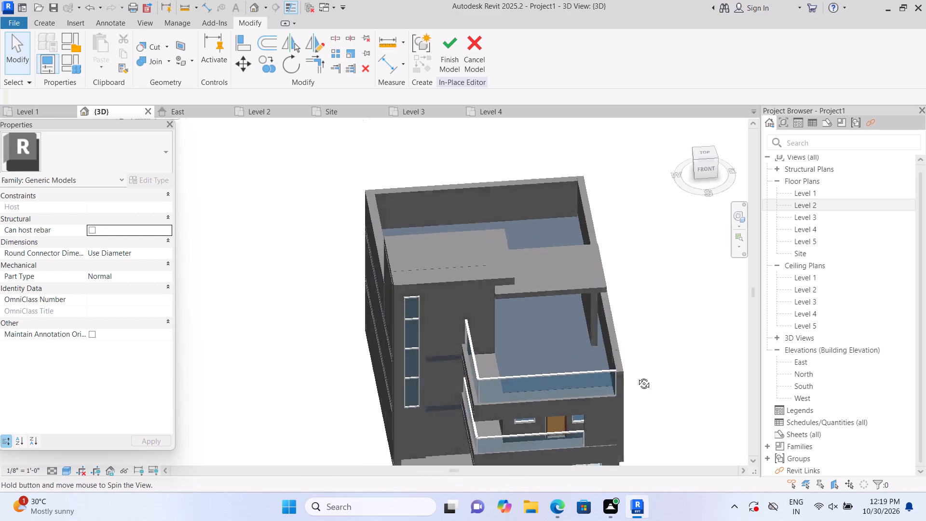
pyautogui.keyDown('shift'); pyautogui.moveTo(637, 376); pyautogui.dragTo(689, 367, button='middle'); pyautogui.keyUp('shift')
pyautogui.moveTo(412, 407); pyautogui.dragTo(320, 220, button='middle')
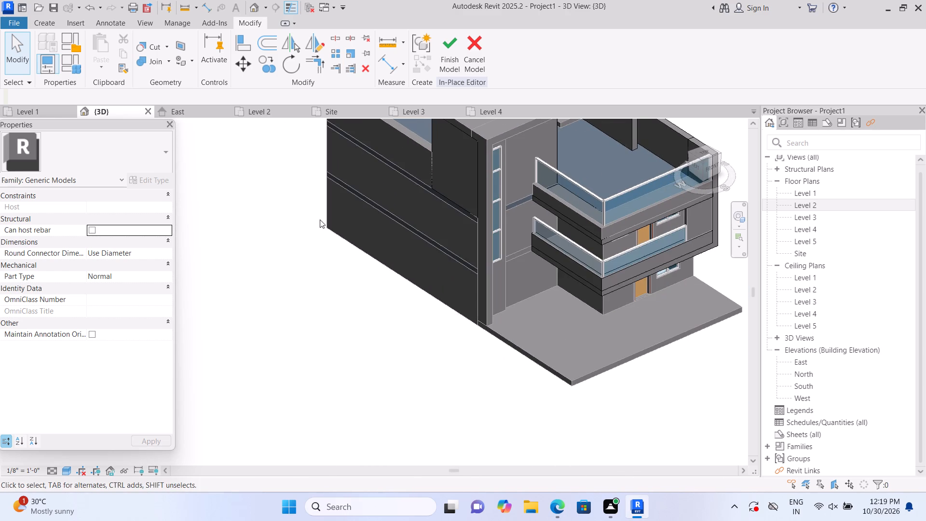
pyautogui.moveTo(341, 274); pyautogui.dragTo(238, 357, button='middle')
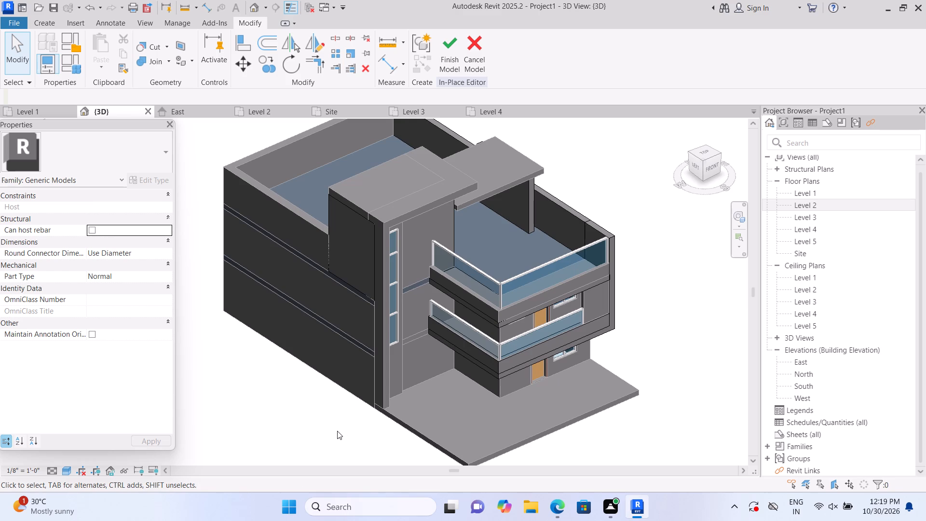
pyautogui.scroll(1, 337, 431)
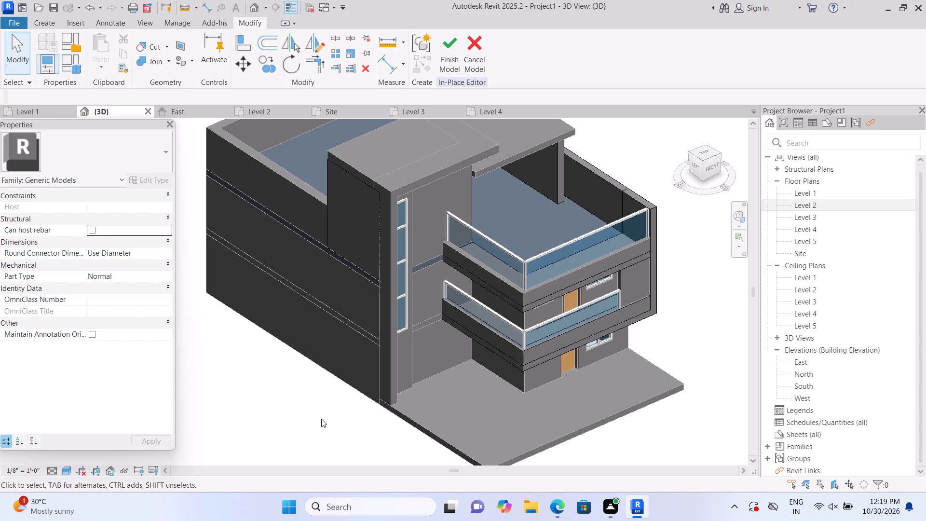
# Examine the house's balconies and rooftop canopy, viewing the facade straight from the front.
pyautogui.scroll(1, 661, 355)
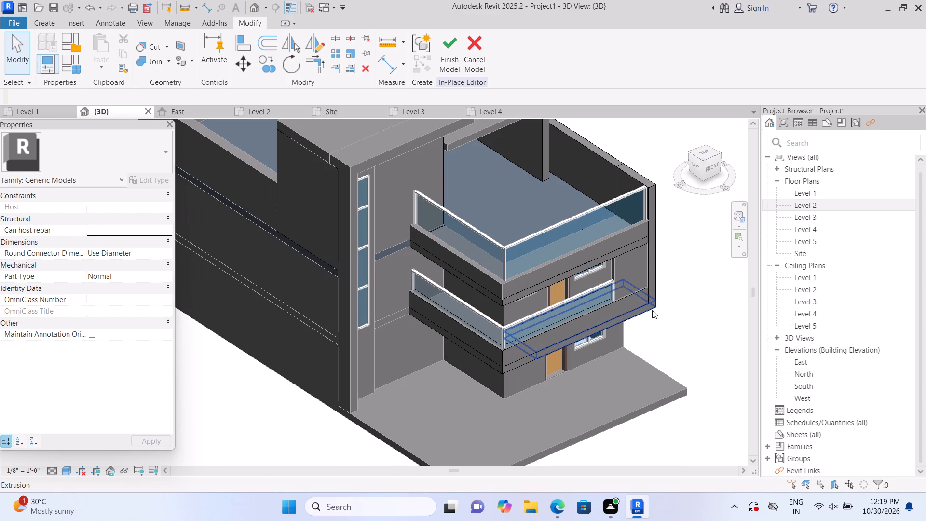
pyautogui.moveTo(670, 285); pyautogui.dragTo(551, 339, button='middle')
pyautogui.scroll(1, 552, 339)
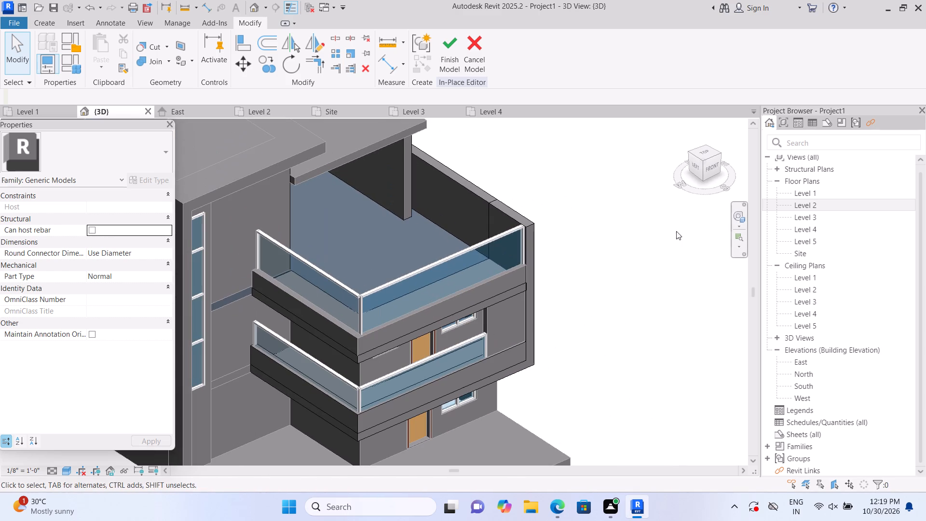
pyautogui.click(709, 173)
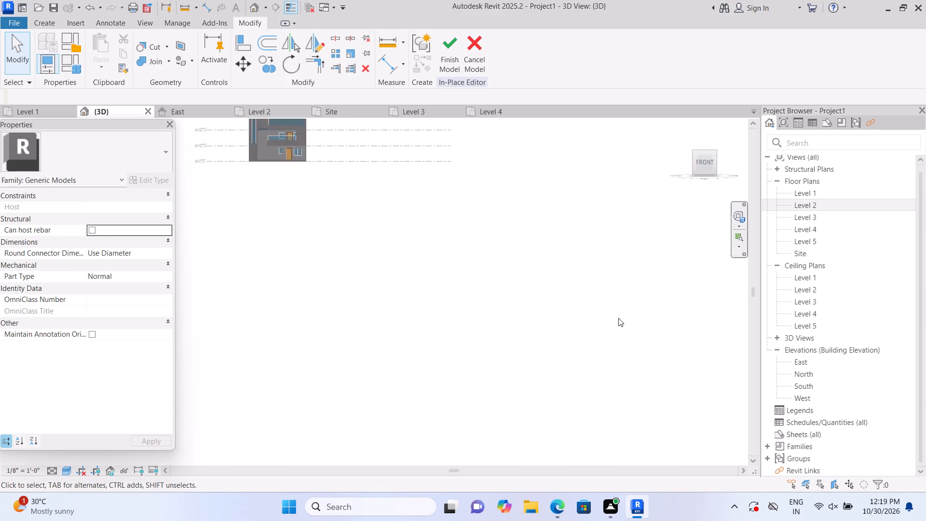
pyautogui.moveTo(313, 356); pyautogui.dragTo(325, 443, button='middle')
pyautogui.scroll(10, 336, 415)
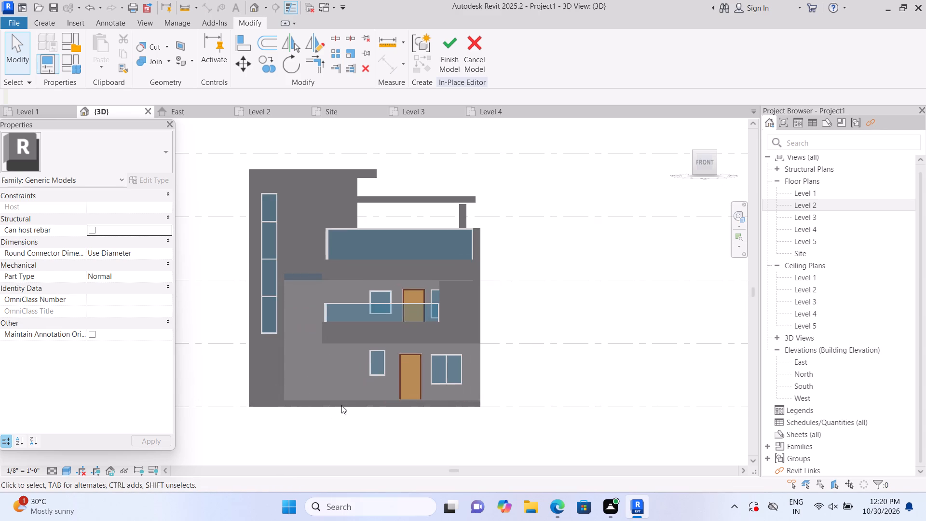
pyautogui.moveTo(341, 405); pyautogui.dragTo(381, 461, button='middle')
pyautogui.scroll(1, 376, 447)
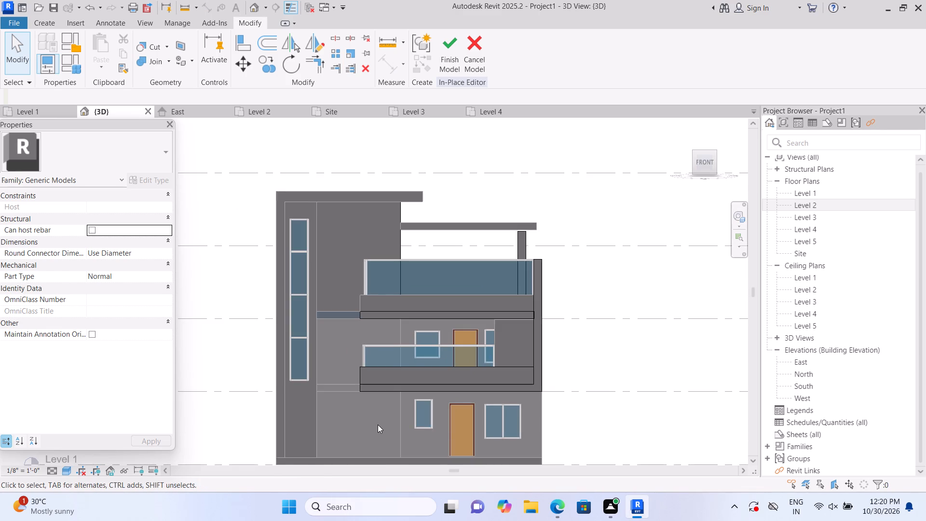
pyautogui.scroll(-2, 378, 424)
pyautogui.moveTo(382, 412); pyautogui.dragTo(426, 371, button='middle')
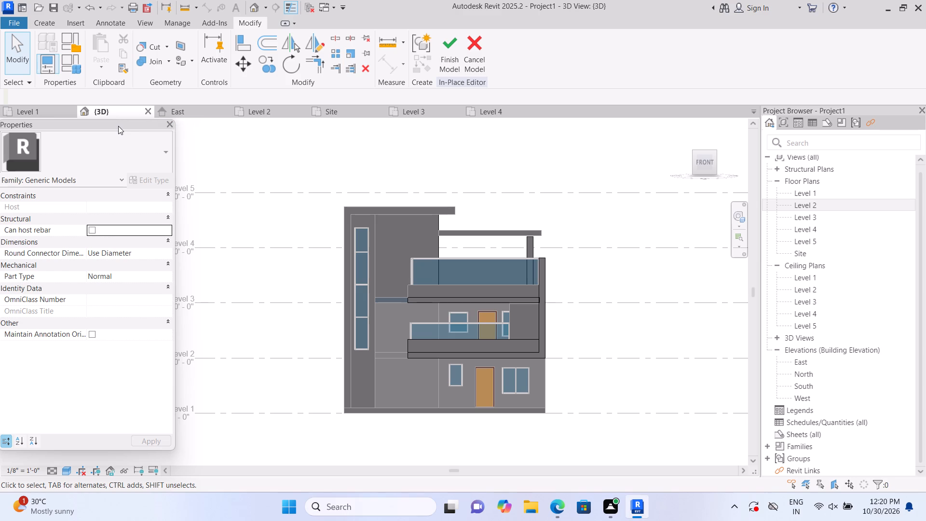
# Start an extrusion on the tall block's upper front wall and sketch a rectangle beside the window strip, about 11'-7" by 7'-11", under the roof slab.
pyautogui.click(52, 23)
pyautogui.click(97, 47)
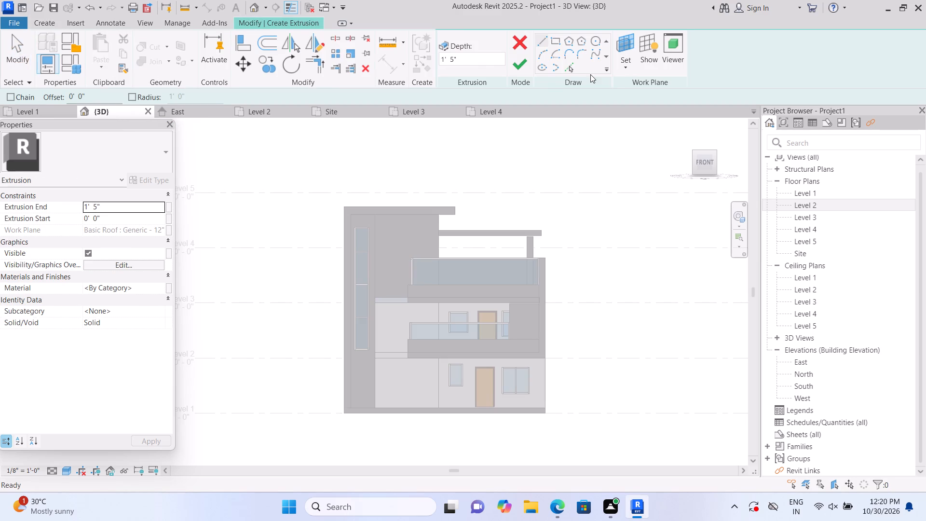
pyautogui.click(621, 69)
pyautogui.click(631, 110)
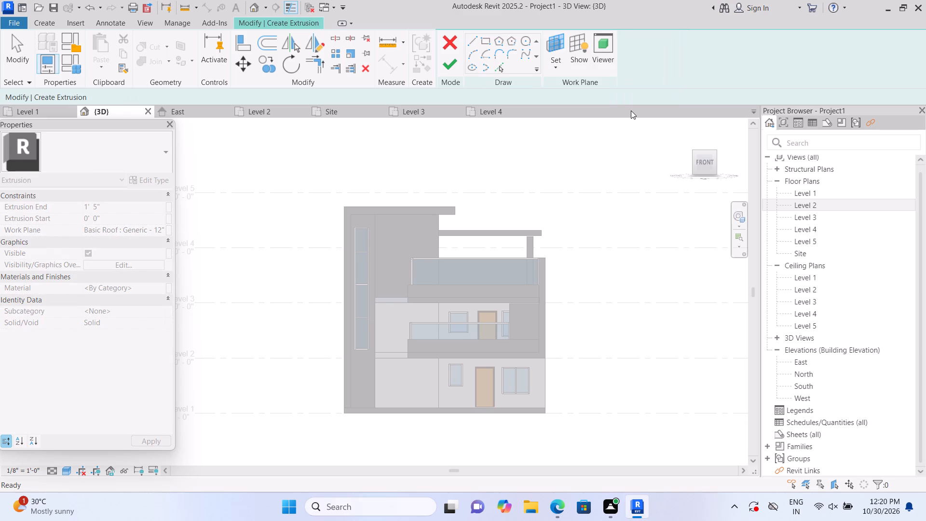
pyautogui.scroll(1, 327, 341)
pyautogui.moveTo(327, 341); pyautogui.dragTo(225, 337, button='middle')
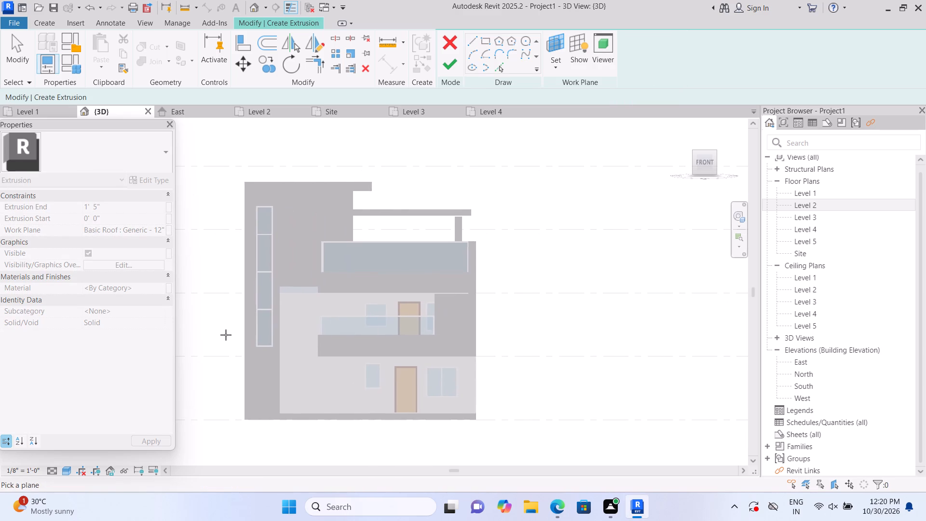
pyautogui.scroll(3, 268, 257)
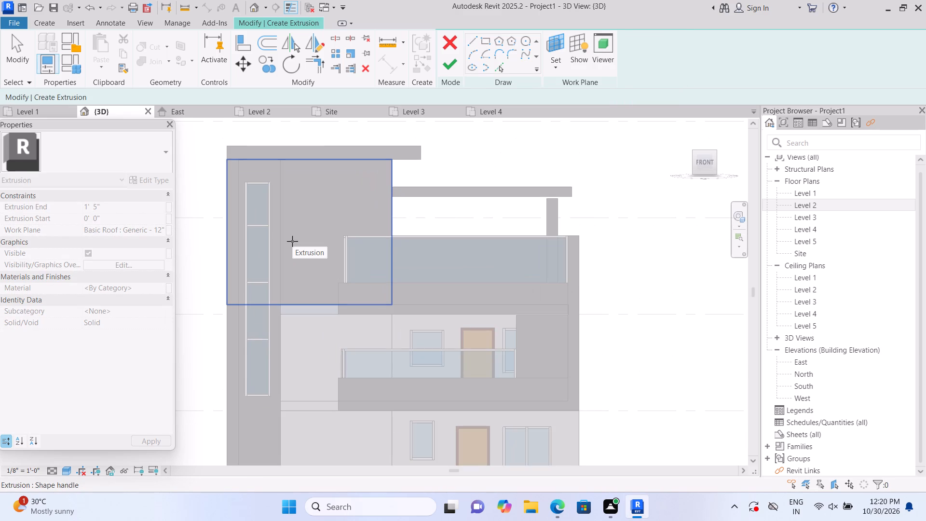
pyautogui.click(292, 241)
pyautogui.click(561, 37)
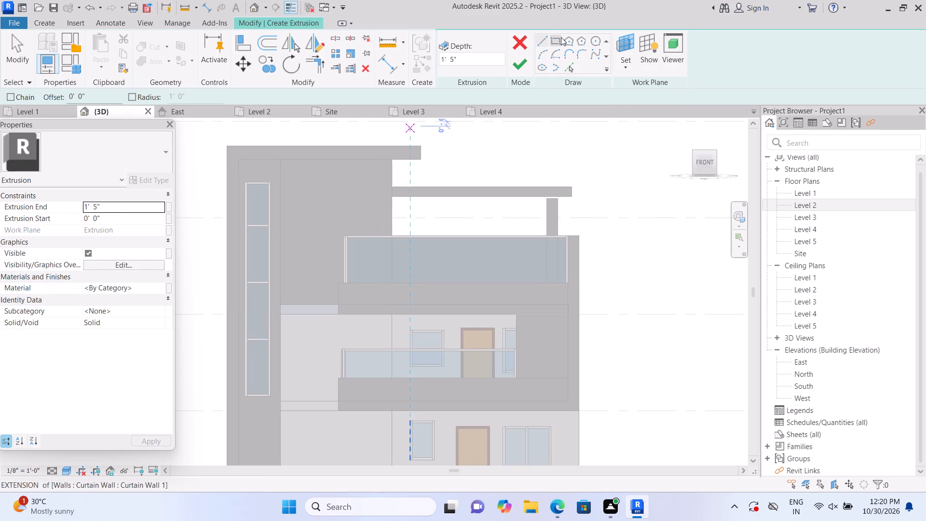
pyautogui.scroll(2, 225, 193)
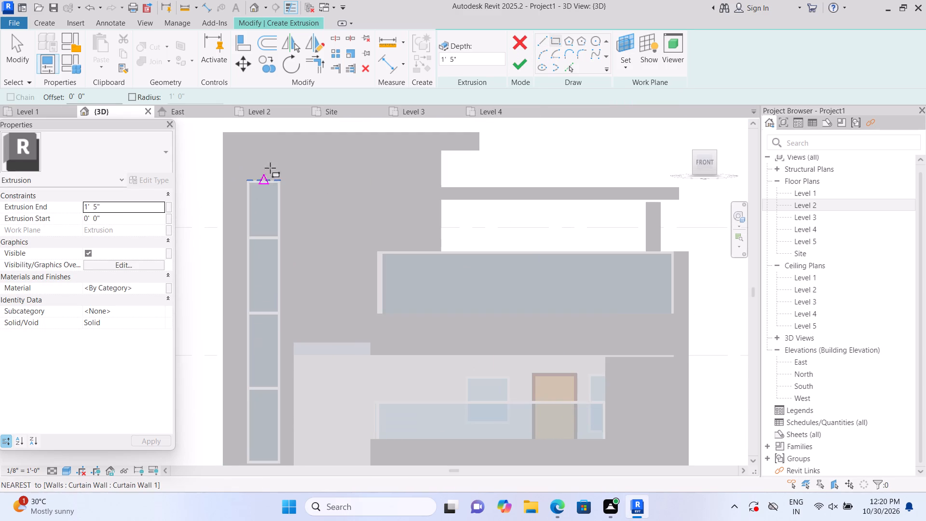
pyautogui.click(296, 155)
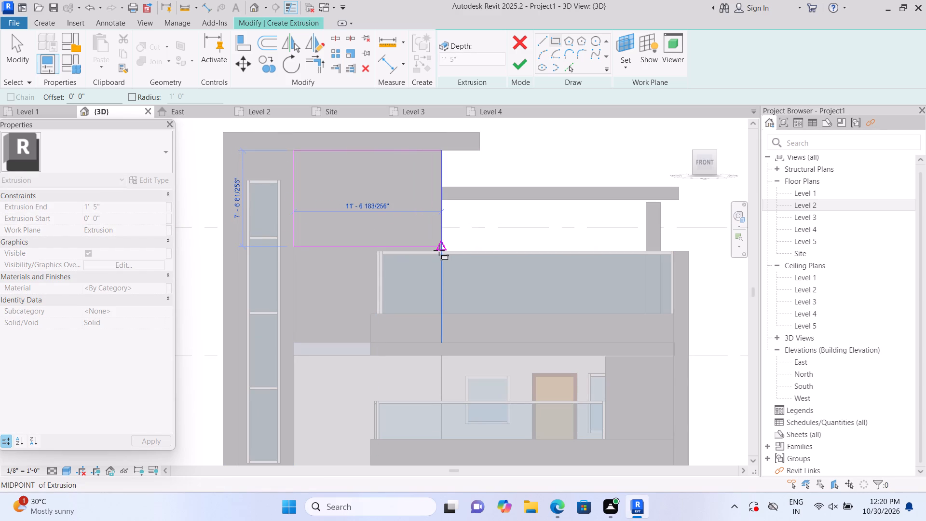
pyautogui.scroll(2, 442, 253)
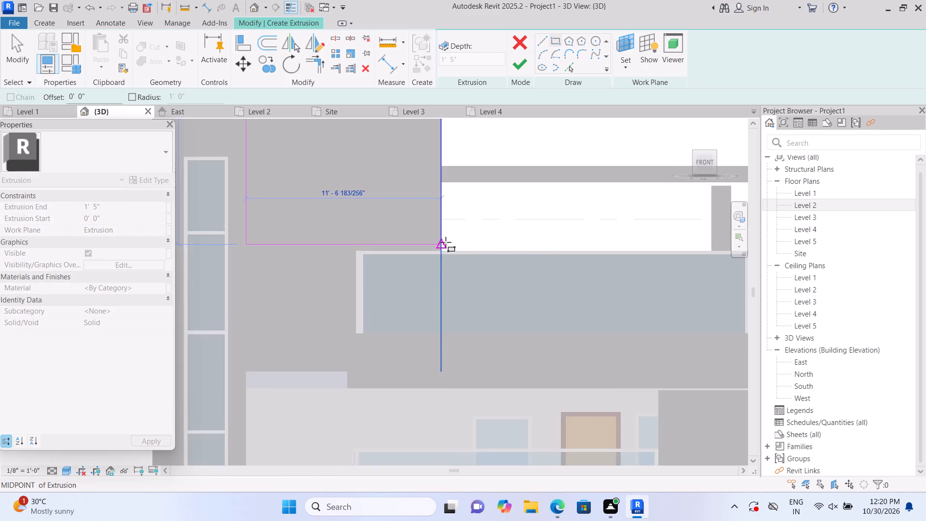
pyautogui.scroll(2, 446, 242)
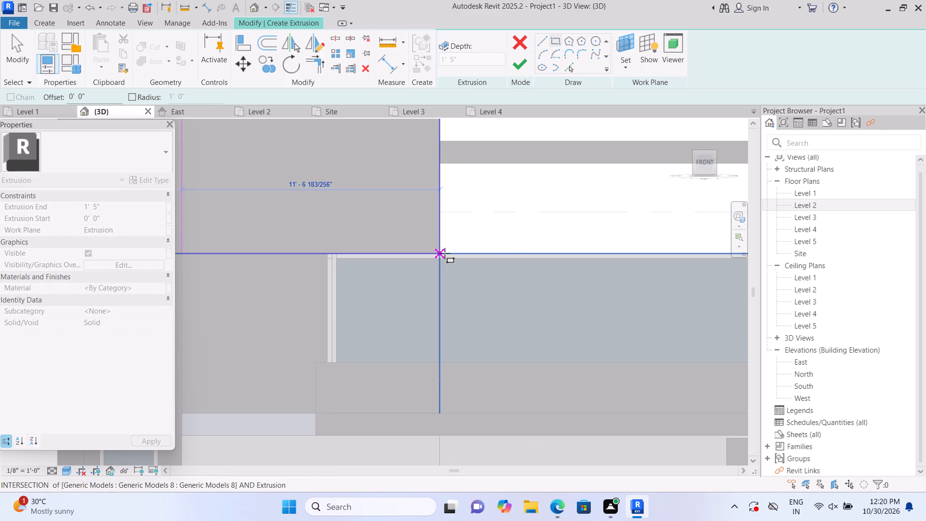
pyautogui.click(445, 253)
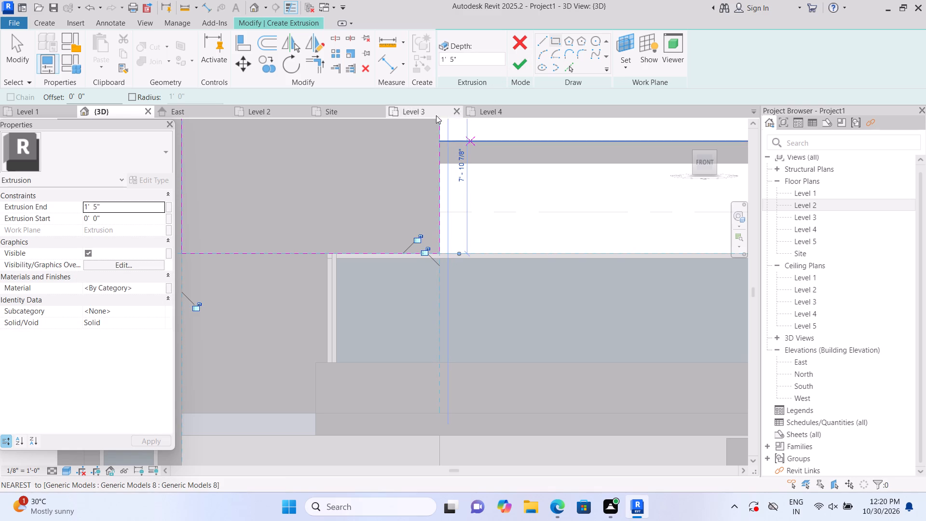
# Set the rectangle's extrusion end to 3" and finish the extrusion.
pyautogui.click(156, 204)
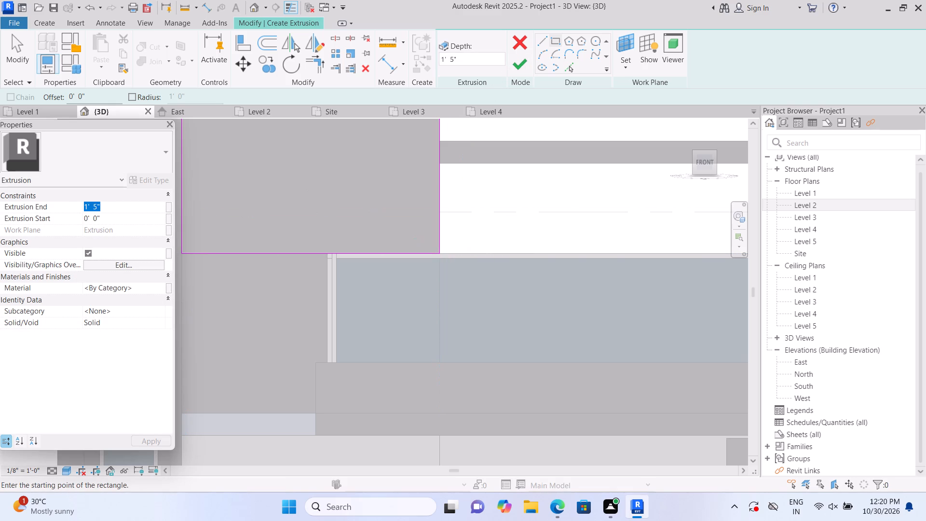
pyautogui.press('BackSpace')
pyautogui.write('3"')
pyautogui.press('Return')
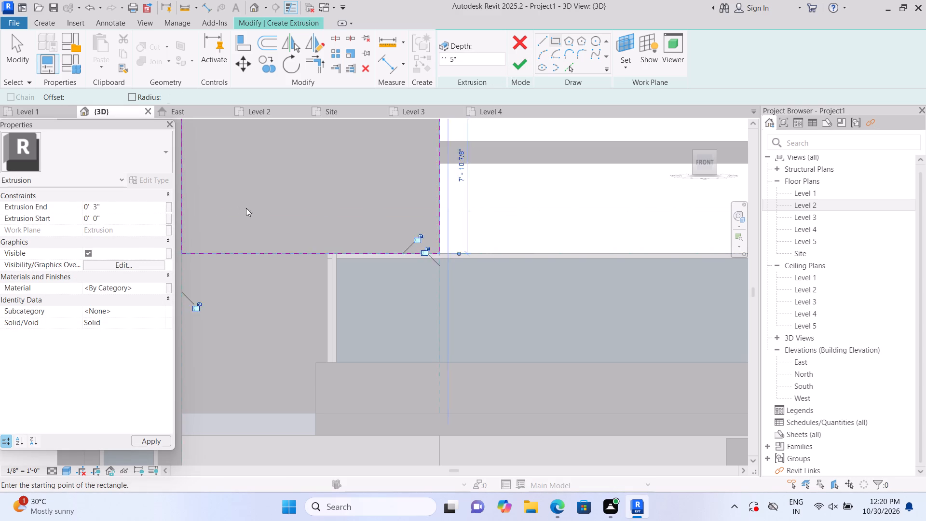
pyautogui.click(514, 63)
# Examine the new front panel under the roof slab from the front and in an isometric view.
pyautogui.scroll(-2, 515, 64)
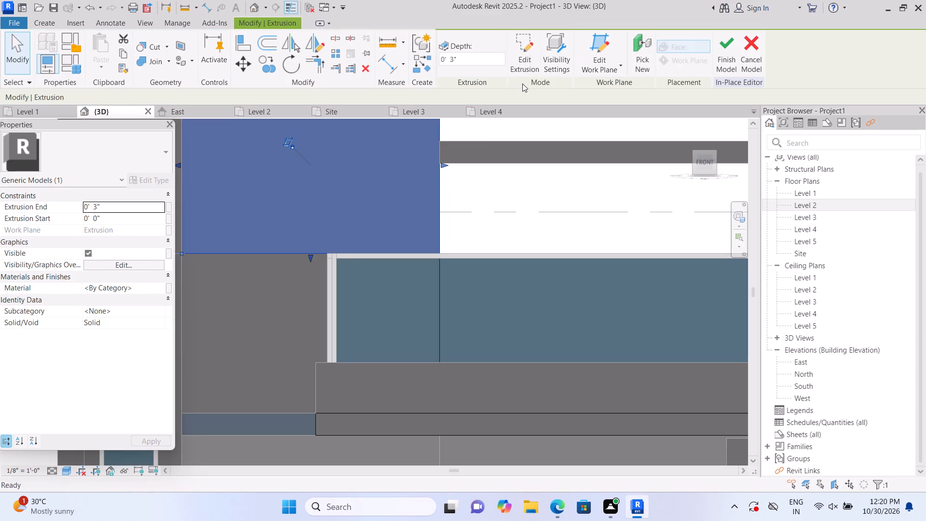
pyautogui.scroll(-1, 522, 83)
pyautogui.scroll(-4, 427, 193)
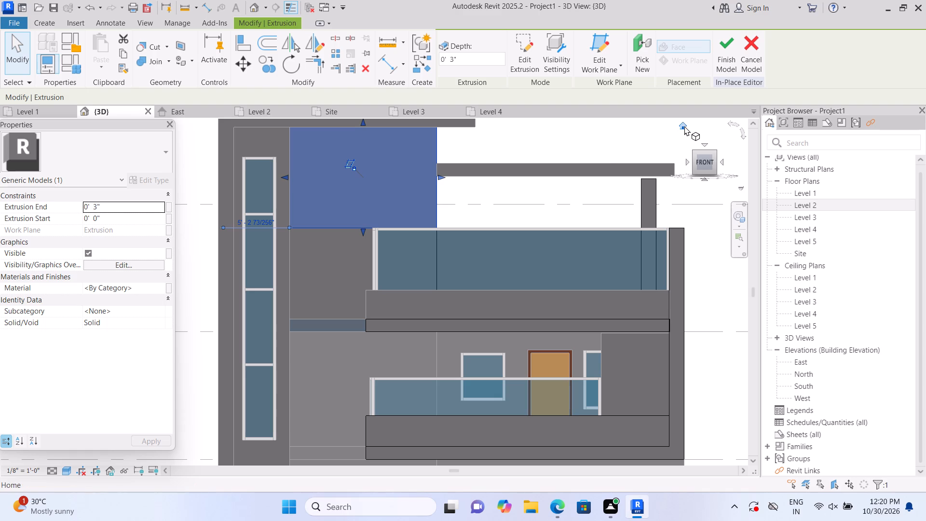
pyautogui.click(680, 123)
pyautogui.scroll(1, 198, 256)
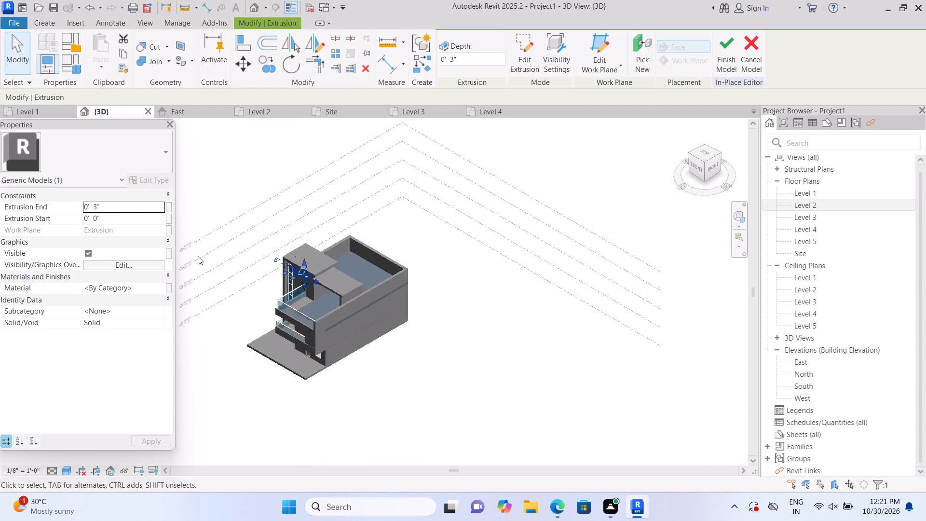
pyautogui.scroll(1, 198, 256)
pyautogui.scroll(4, 360, 284)
pyautogui.scroll(6, 290, 287)
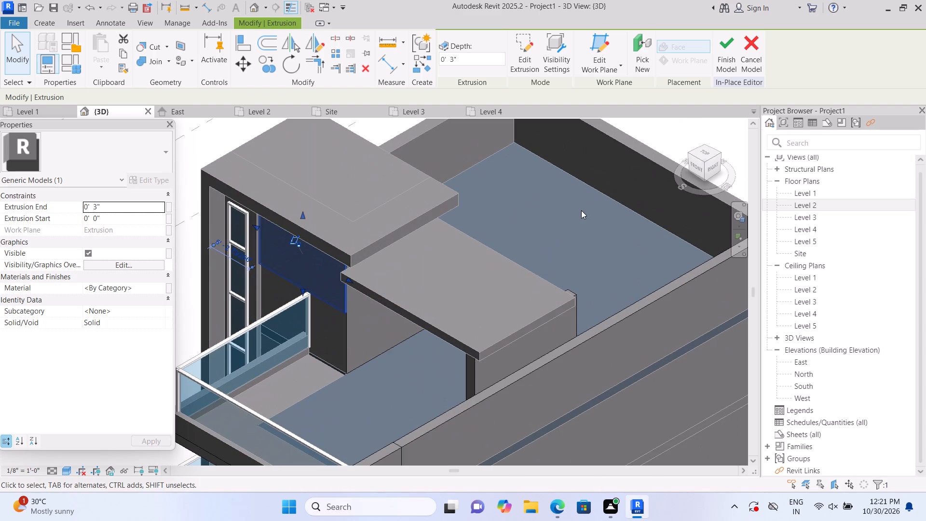
pyautogui.click(667, 133)
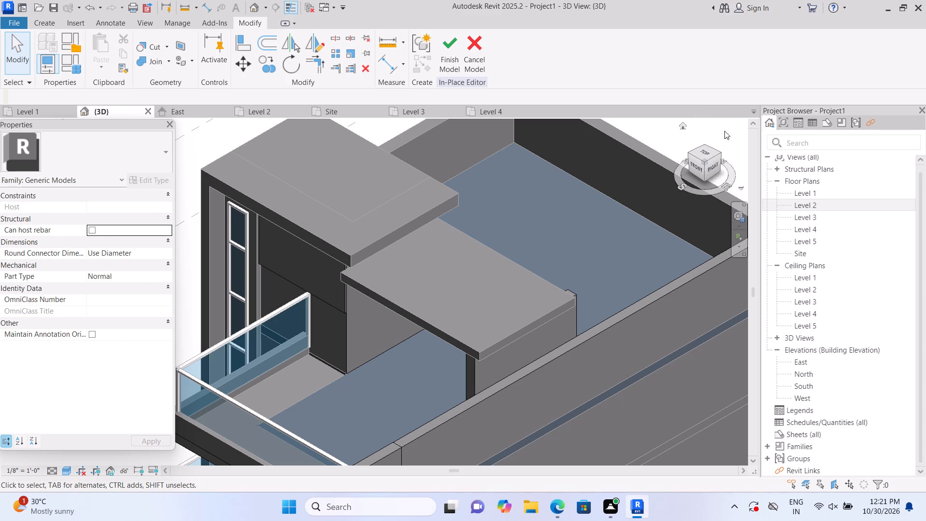
# Extrude a 3" panel on the tall block's front face from a rectangle about 6'-6" by 4'-10", between window strip and upper balcony glazing.
pyautogui.click(699, 169)
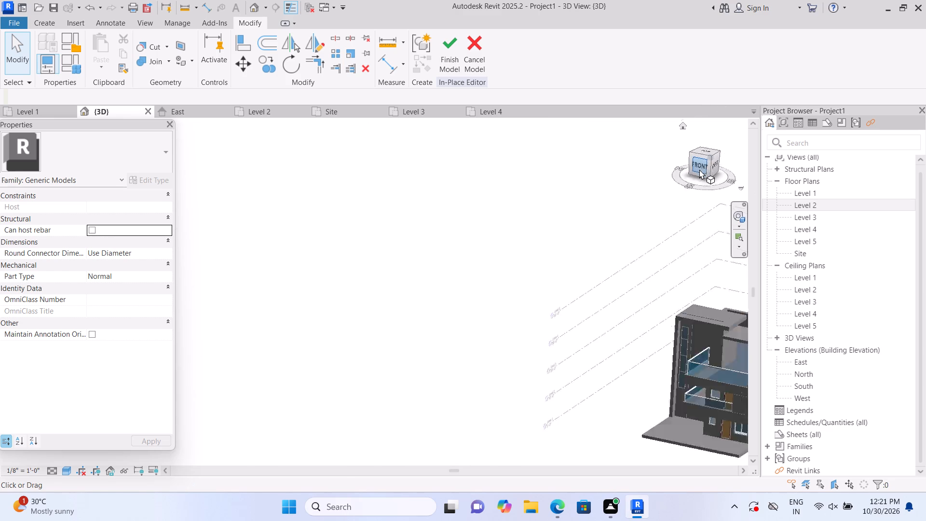
pyautogui.scroll(9, 340, 295)
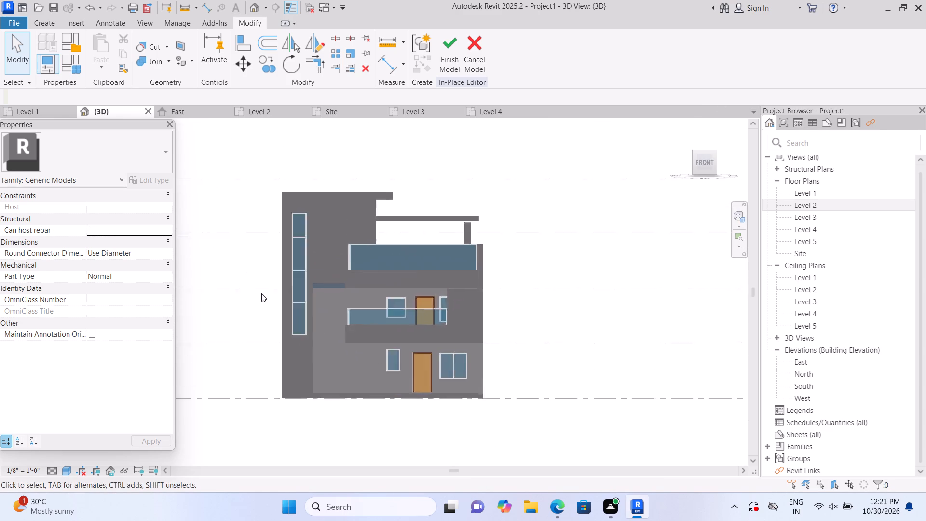
pyautogui.scroll(5, 261, 293)
pyautogui.moveTo(277, 251); pyautogui.dragTo(267, 307, button='middle')
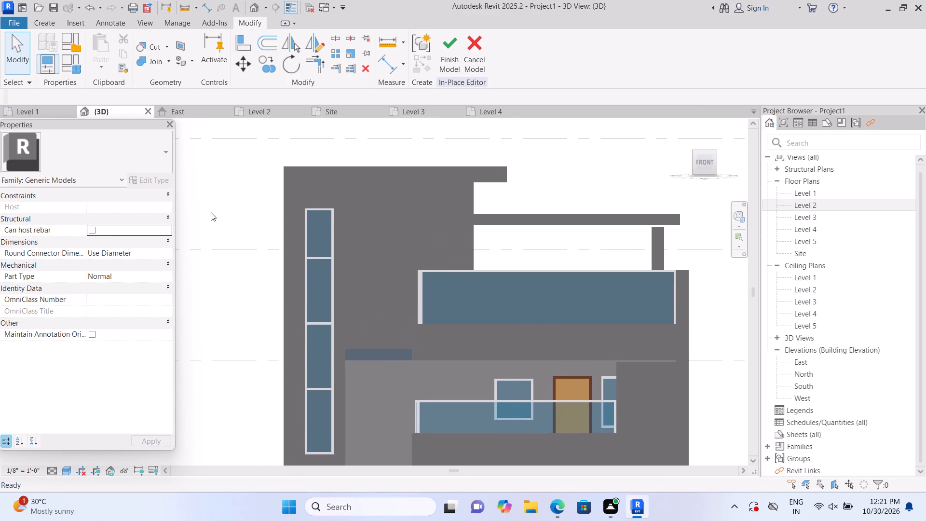
pyautogui.click(48, 19)
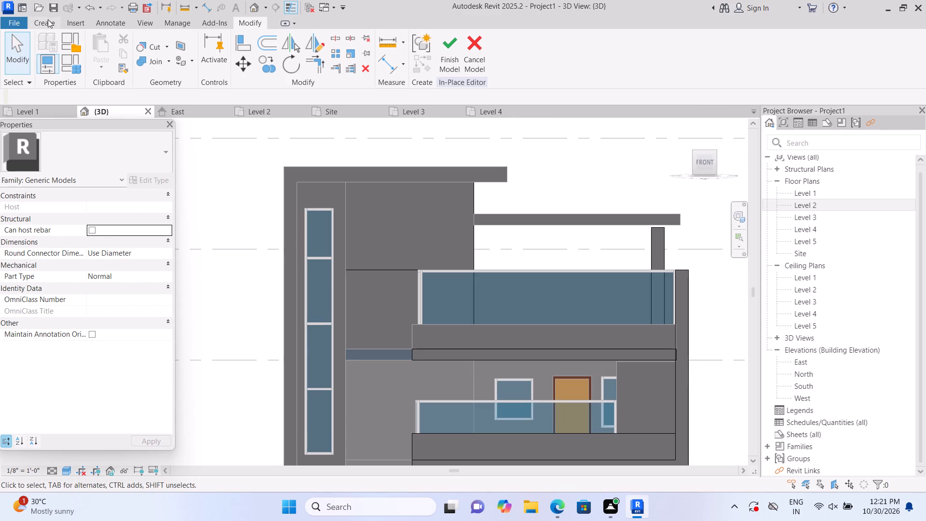
pyautogui.click(105, 43)
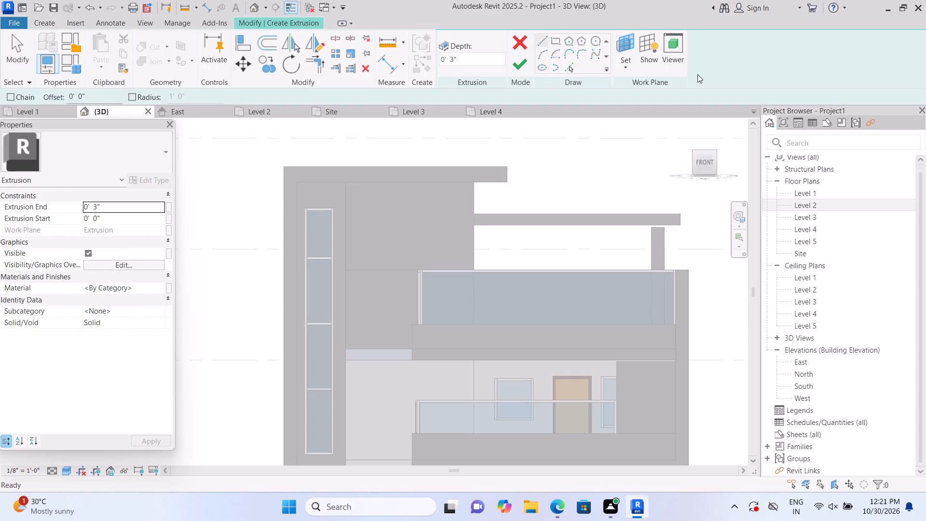
pyautogui.click(624, 69)
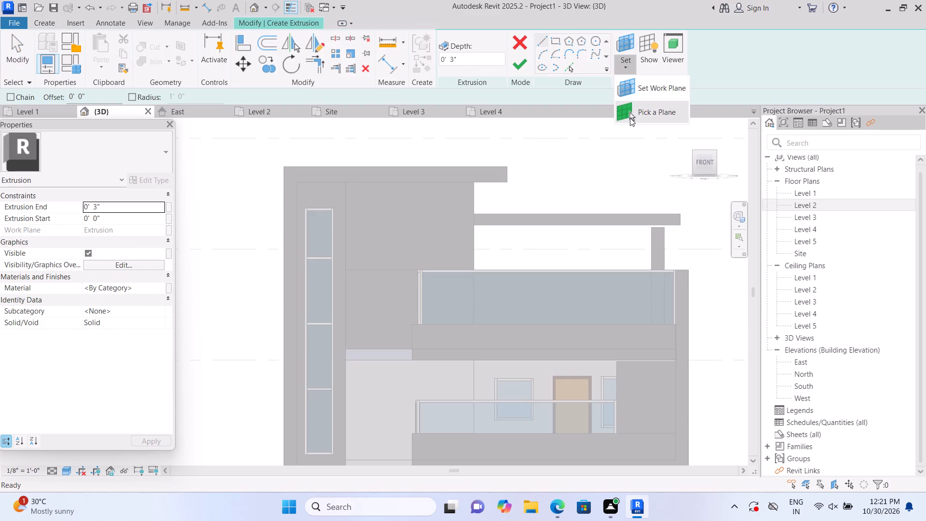
pyautogui.click(630, 117)
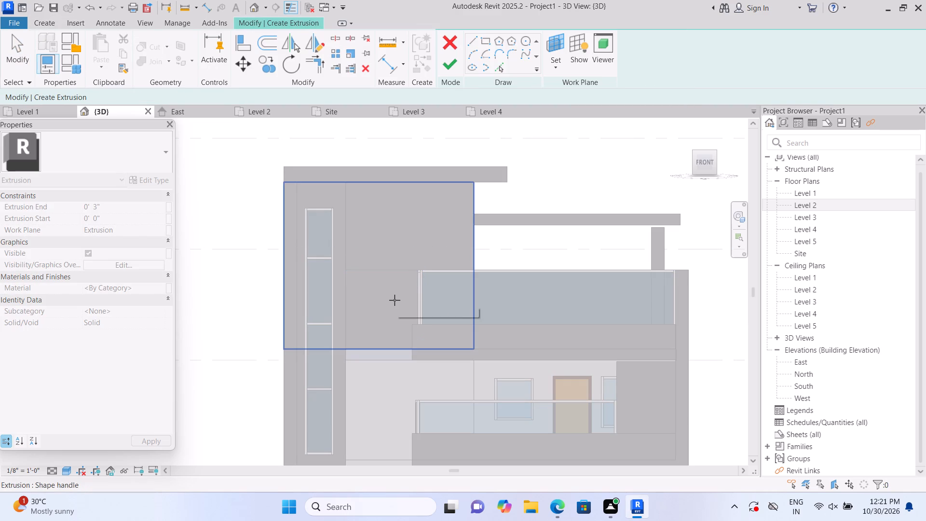
pyautogui.click(395, 300)
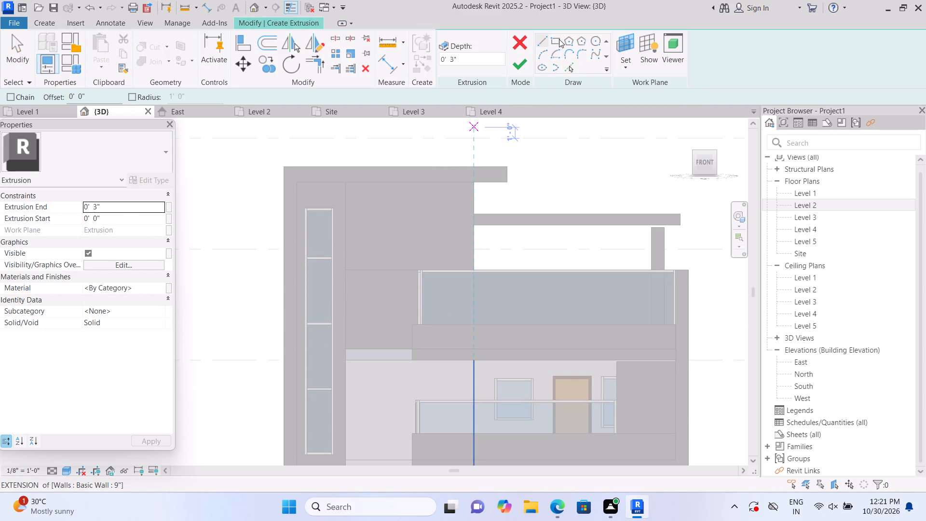
pyautogui.click(559, 39)
pyautogui.scroll(1, 349, 310)
pyautogui.moveTo(341, 277); pyautogui.dragTo(322, 246, button='middle')
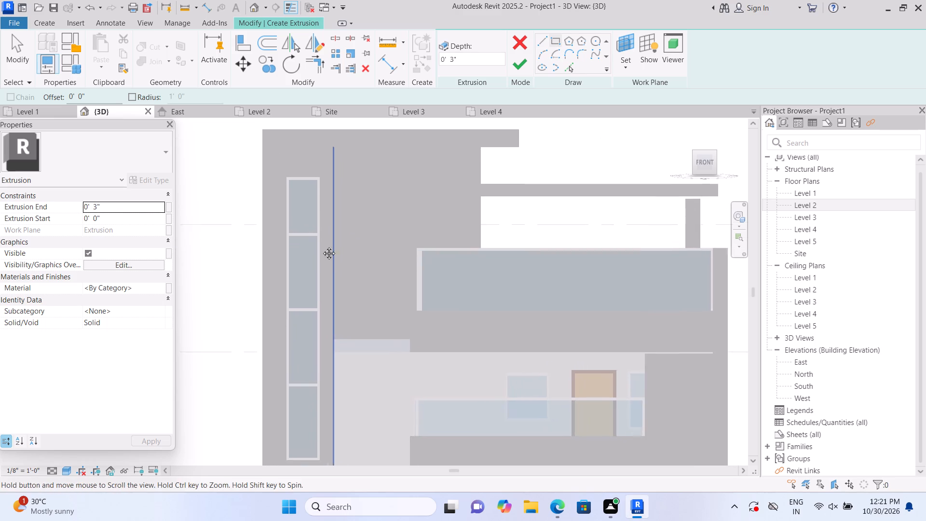
pyautogui.moveTo(322, 246); pyautogui.dragTo(310, 230, button='middle')
pyautogui.click(312, 218)
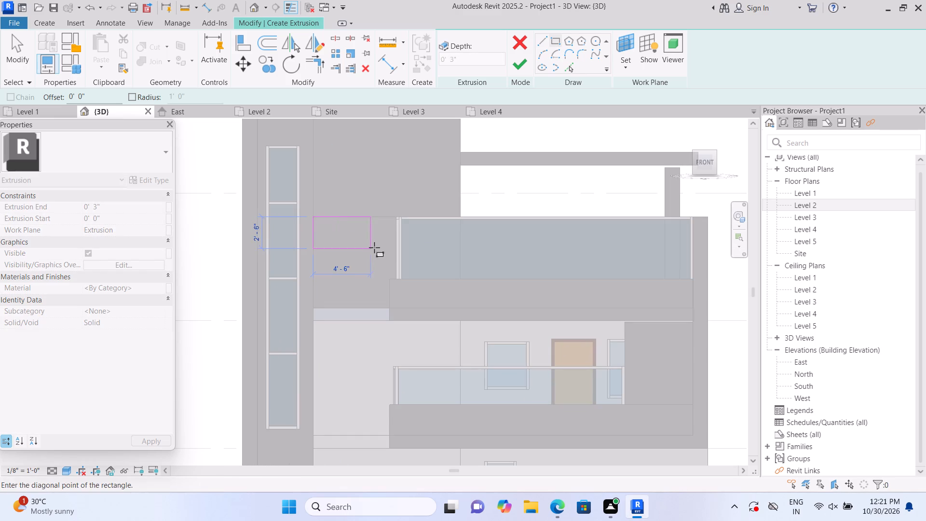
pyautogui.scroll(4, 395, 269)
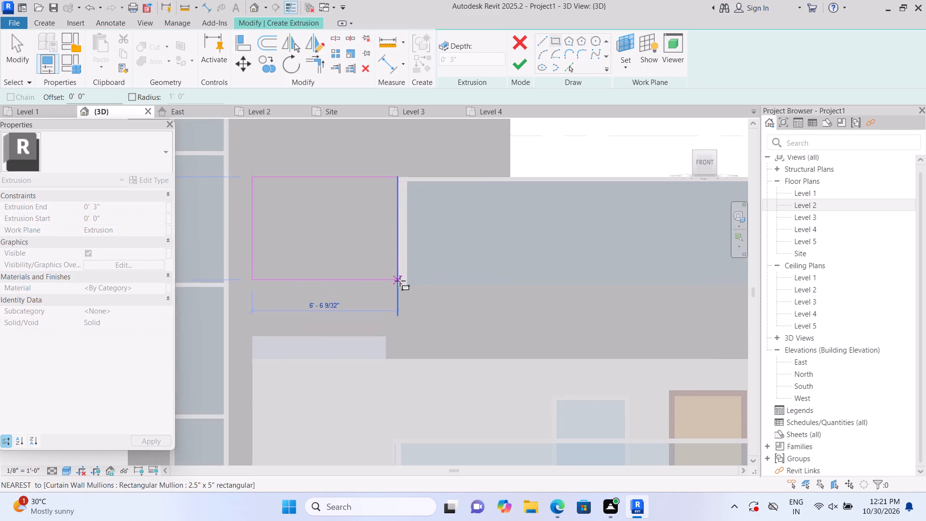
pyautogui.scroll(2, 400, 281)
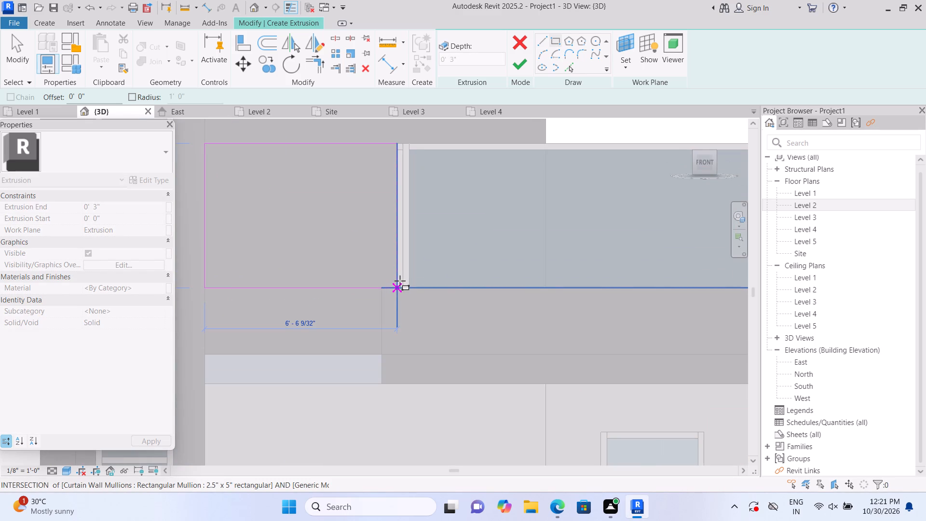
pyautogui.scroll(6, 400, 281)
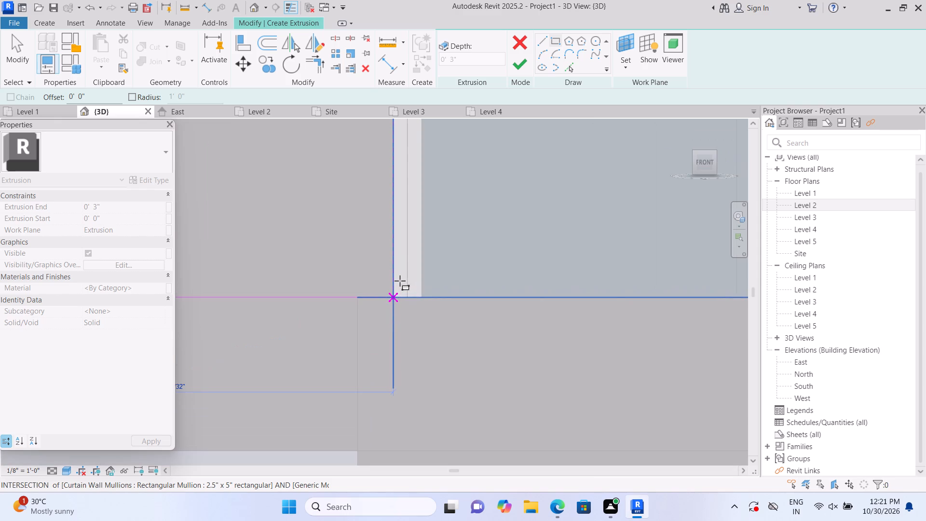
pyautogui.click(400, 281)
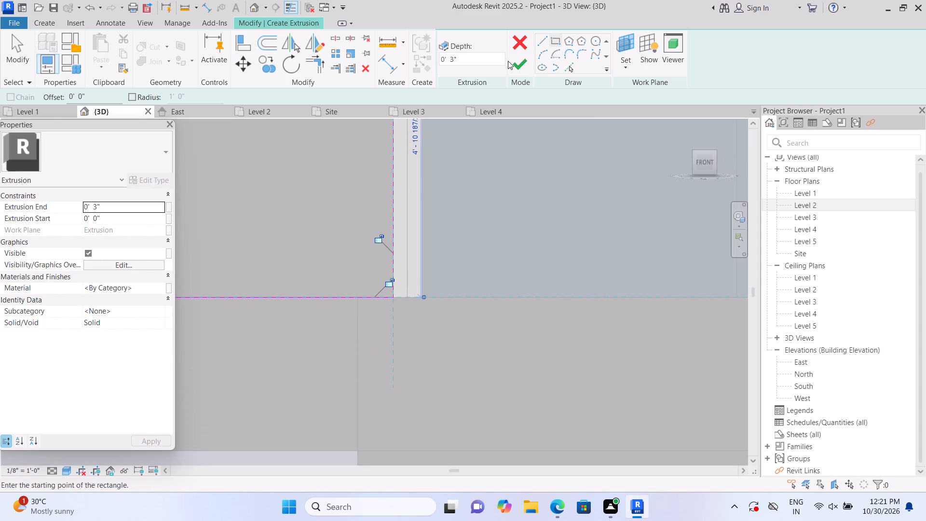
pyautogui.click(518, 63)
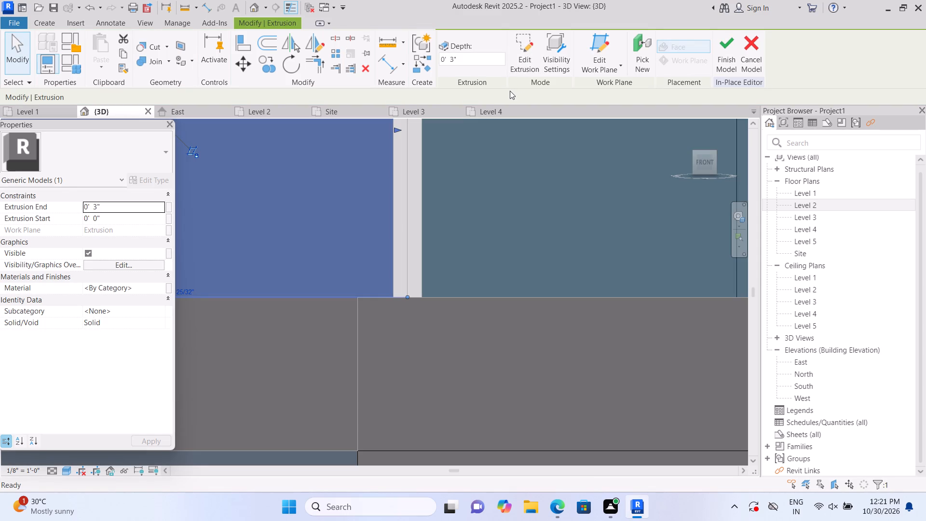
pyautogui.scroll(-3, 505, 89)
pyautogui.scroll(-4, 514, 182)
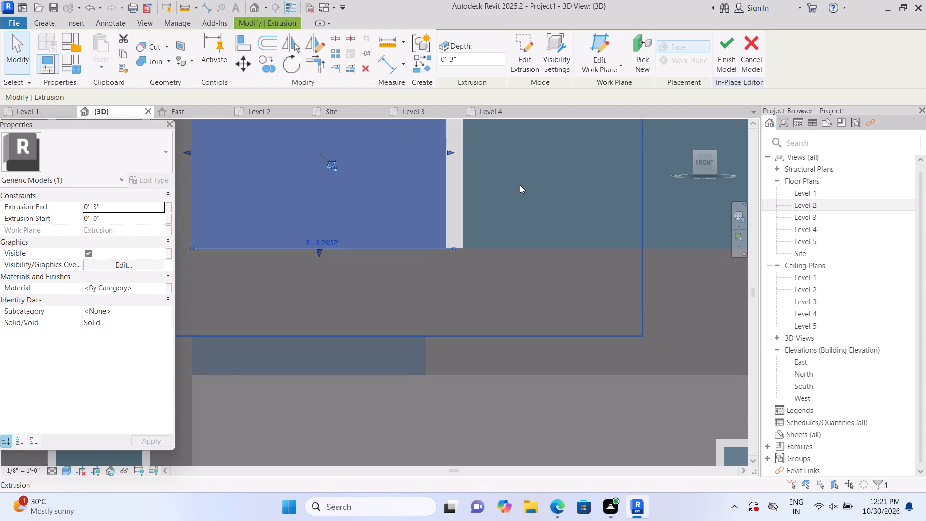
pyautogui.scroll(-3, 520, 185)
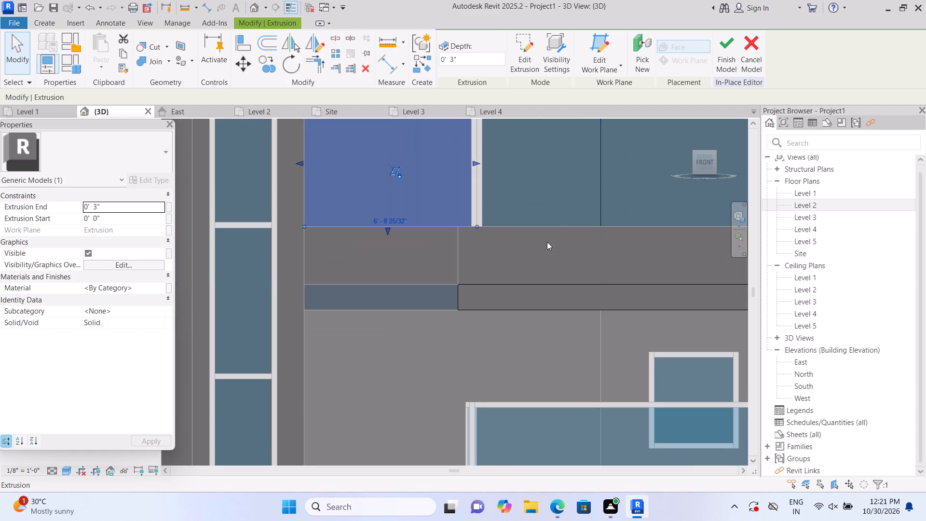
pyautogui.press('Escape')
# Join the new panel beside the upper balcony glazing to the front panel directly above it.
pyautogui.scroll(-2, 536, 241)
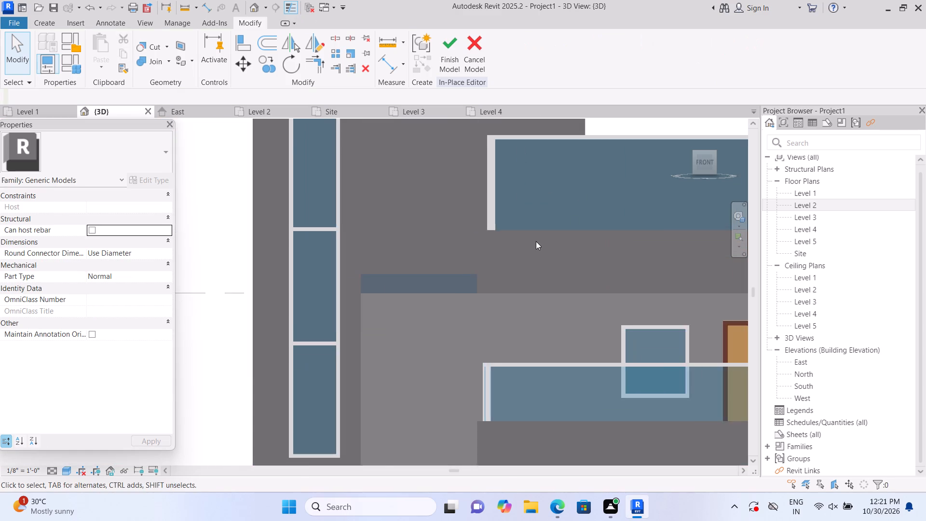
pyautogui.scroll(-1, 536, 241)
pyautogui.moveTo(523, 240); pyautogui.dragTo(408, 262, button='middle')
pyautogui.scroll(1, 406, 261)
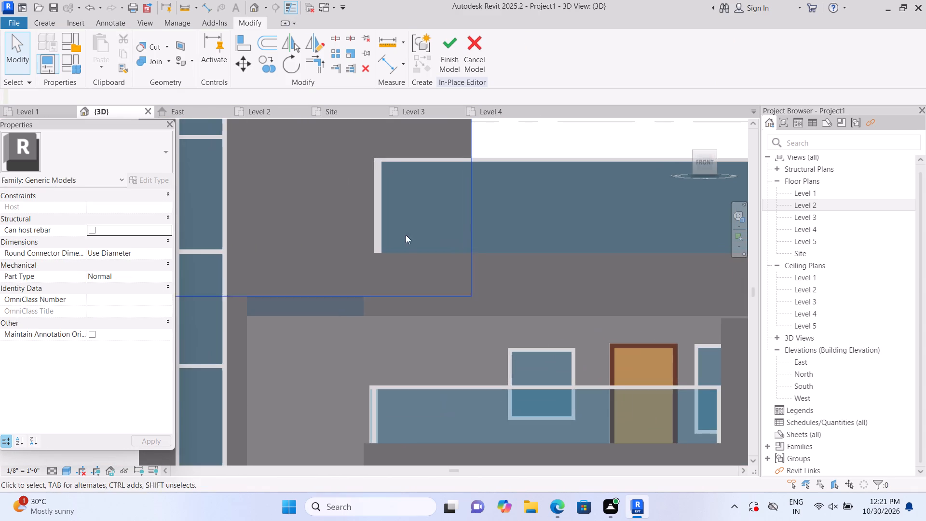
pyautogui.click(169, 66)
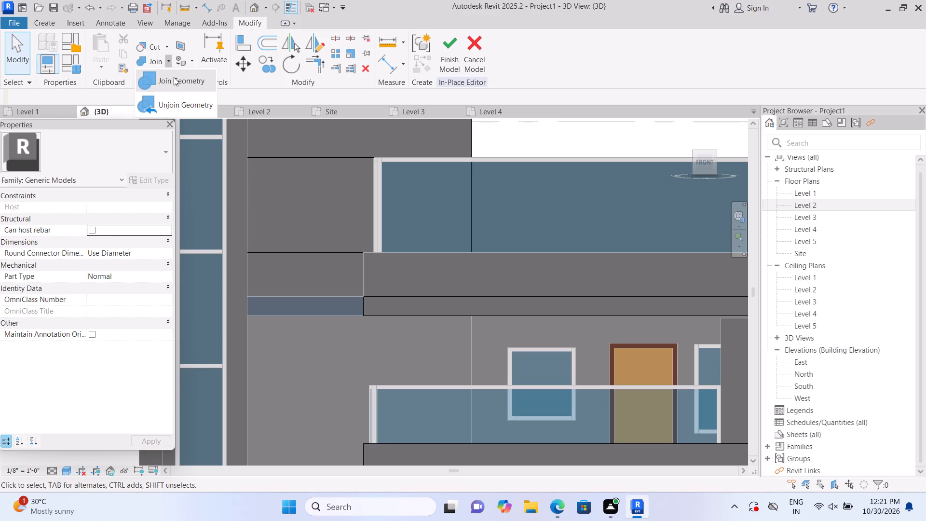
pyautogui.click(174, 77)
pyautogui.click(262, 185)
pyautogui.click(272, 149)
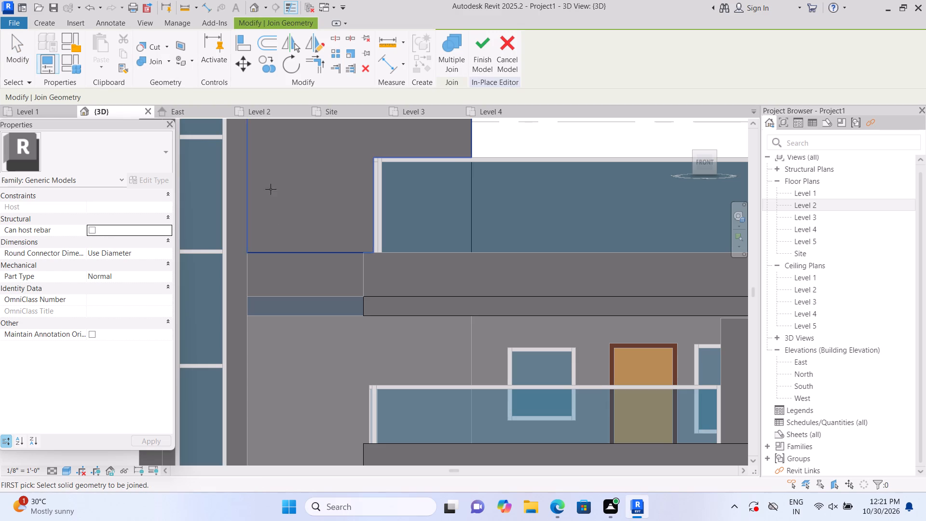
# Extrude a 3" panel from a rectangle about 6'-0" by 4'-7", beside the window strip, down to the lower balcony railing's top.
pyautogui.click(52, 23)
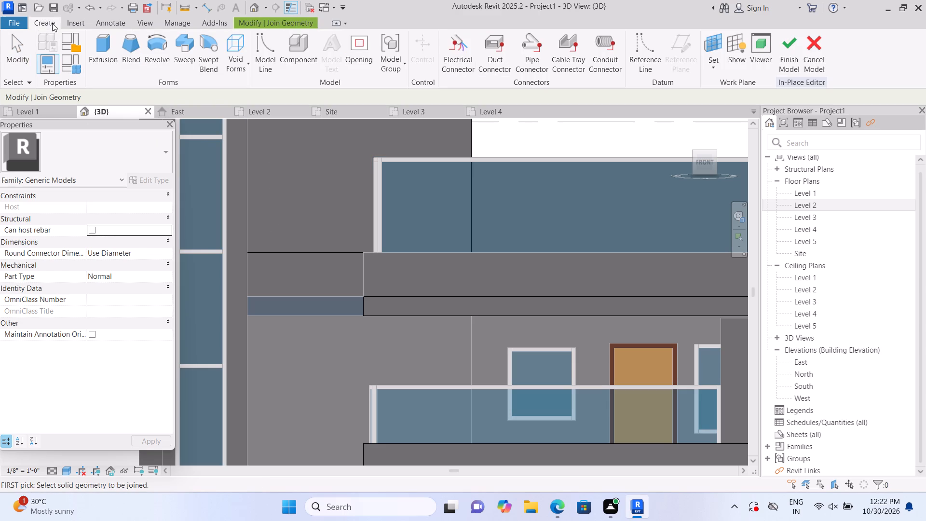
pyautogui.click(94, 46)
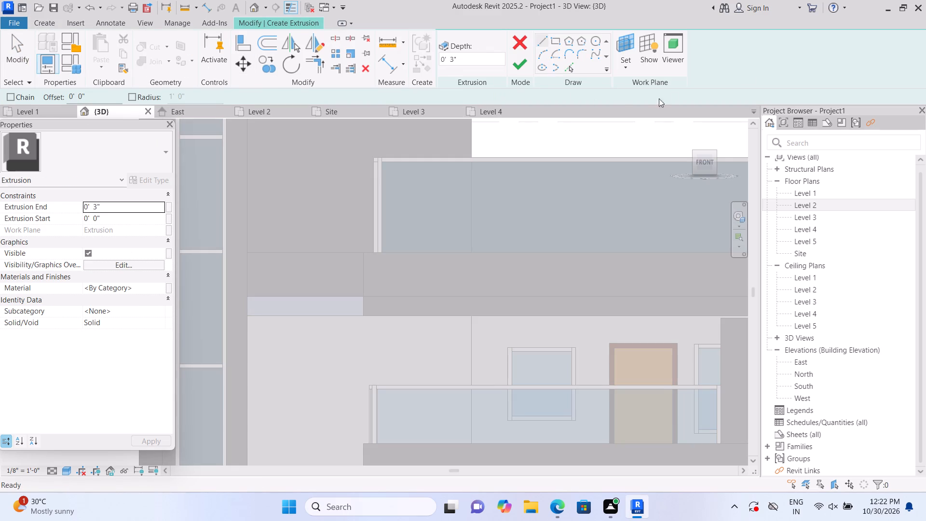
pyautogui.click(621, 71)
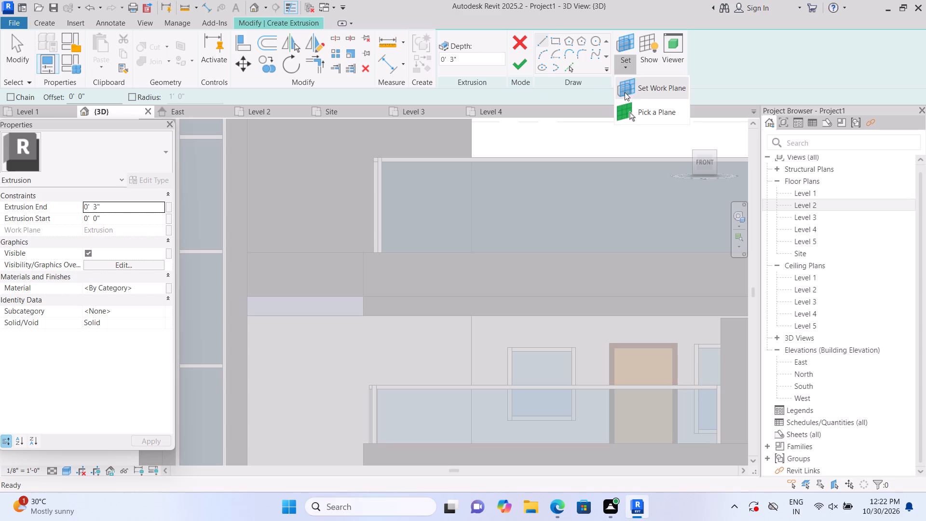
pyautogui.click(623, 102)
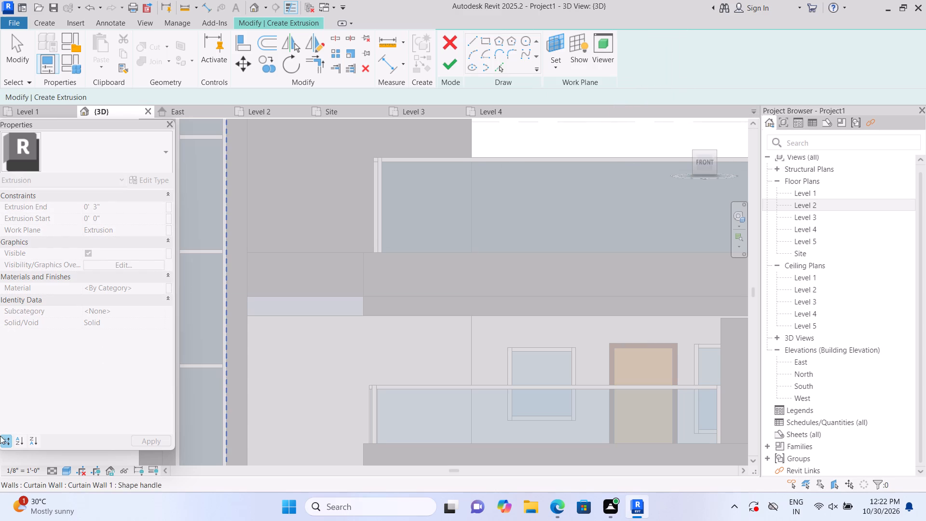
pyautogui.scroll(-2, 341, 405)
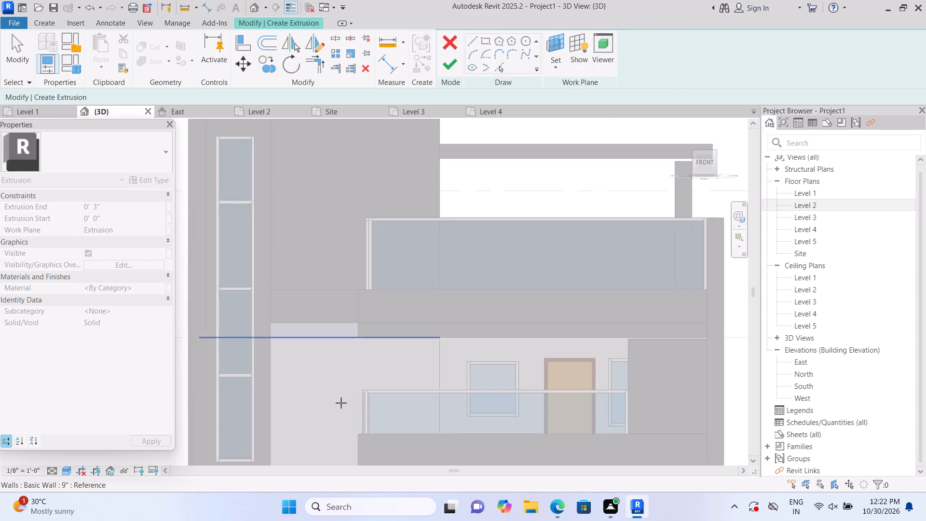
pyautogui.moveTo(340, 403); pyautogui.dragTo(328, 358, button='middle')
pyautogui.scroll(-2, 326, 384)
pyautogui.moveTo(327, 383); pyautogui.dragTo(325, 379, button='middle')
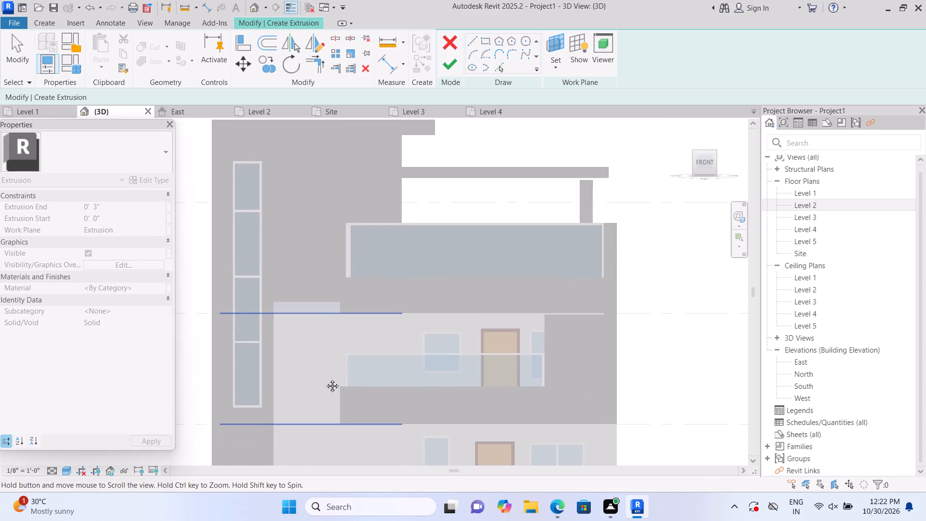
pyautogui.moveTo(325, 379); pyautogui.dragTo(329, 367, button='middle')
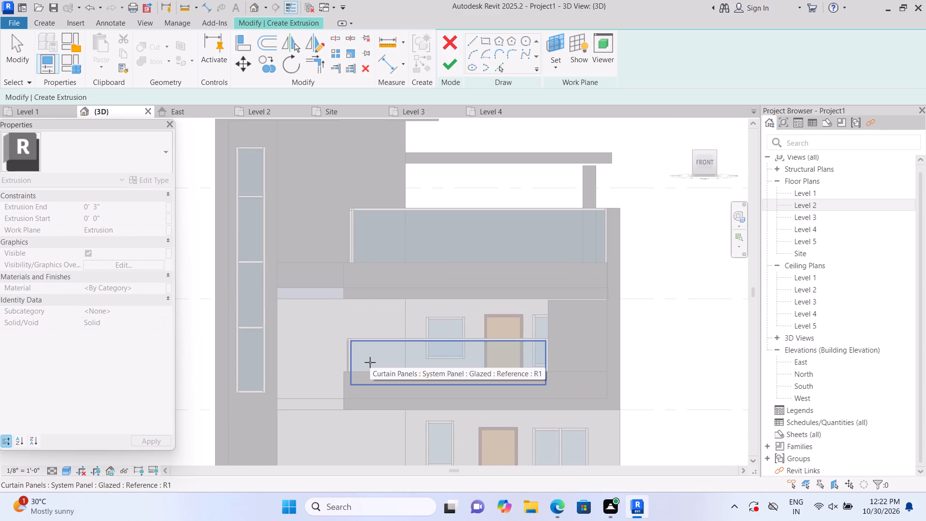
pyautogui.click(49, 25)
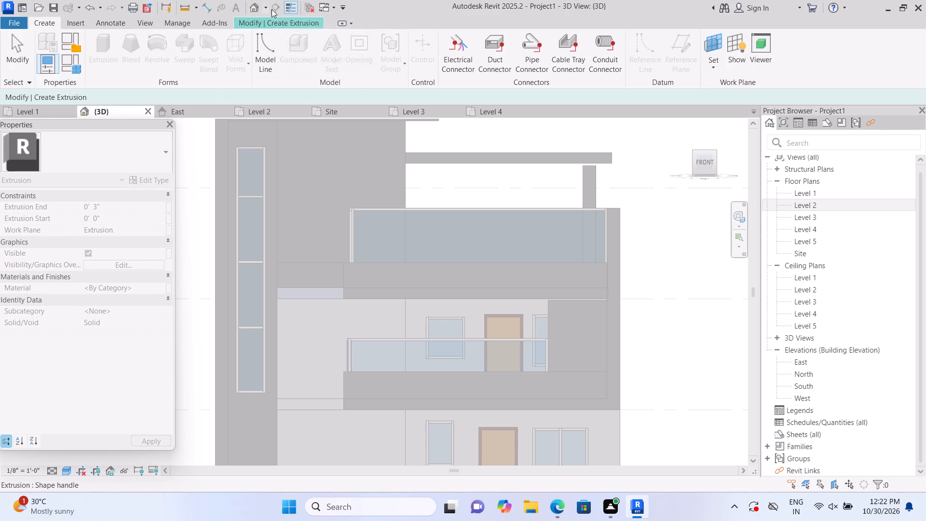
pyautogui.click(283, 25)
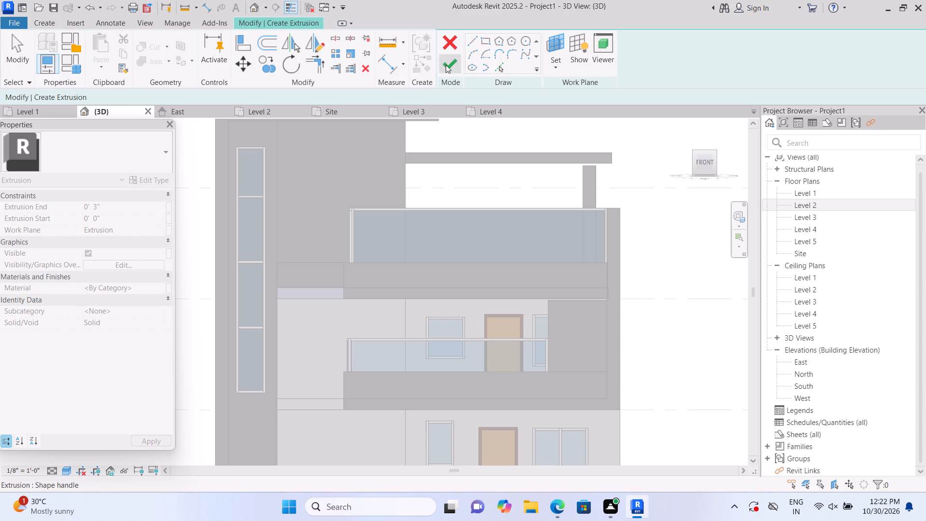
pyautogui.click(557, 66)
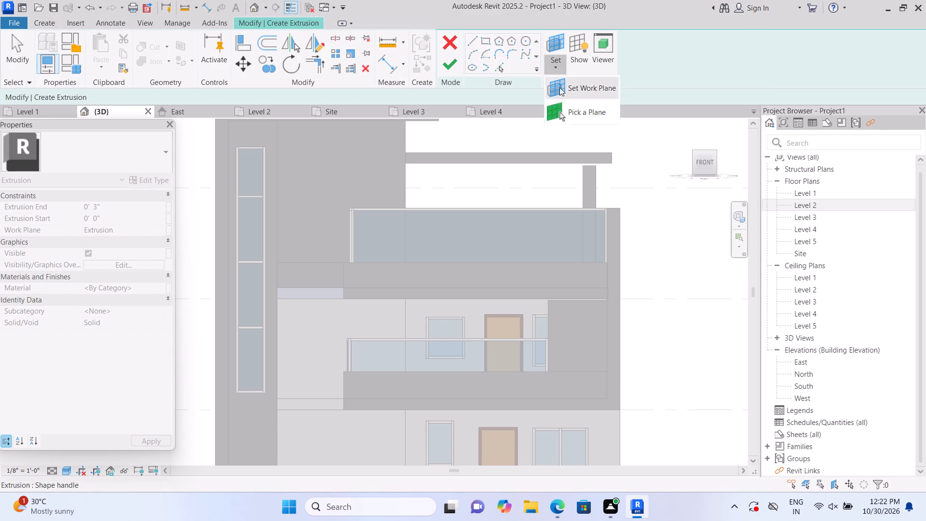
pyautogui.click(565, 105)
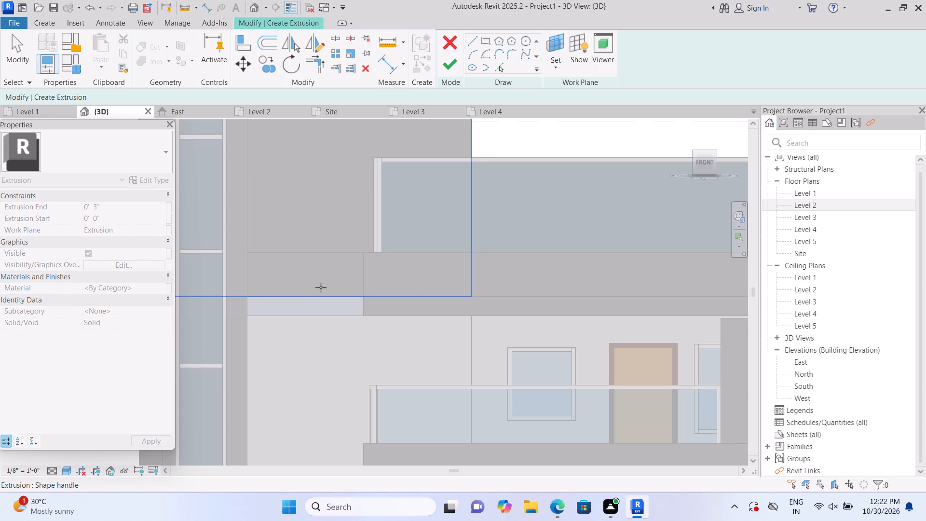
pyautogui.moveTo(346, 298); pyautogui.dragTo(394, 300, button='middle')
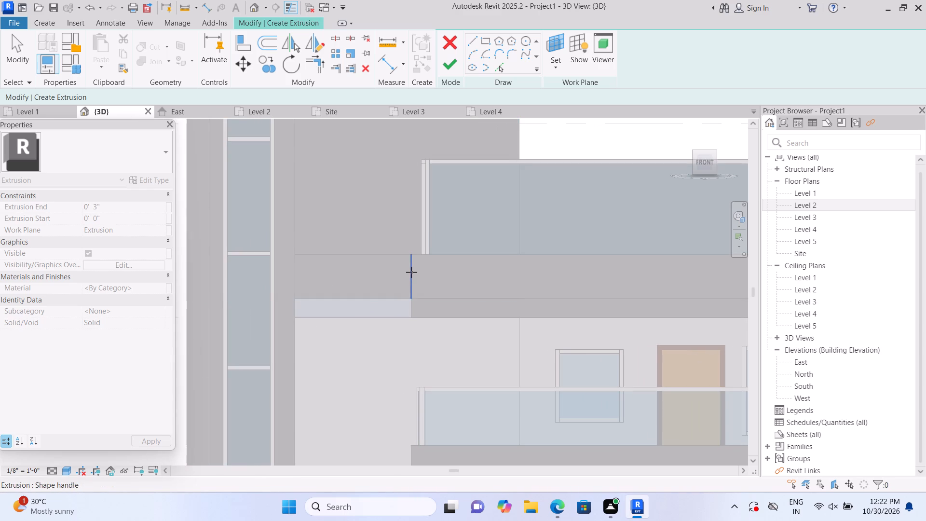
pyautogui.click(411, 281)
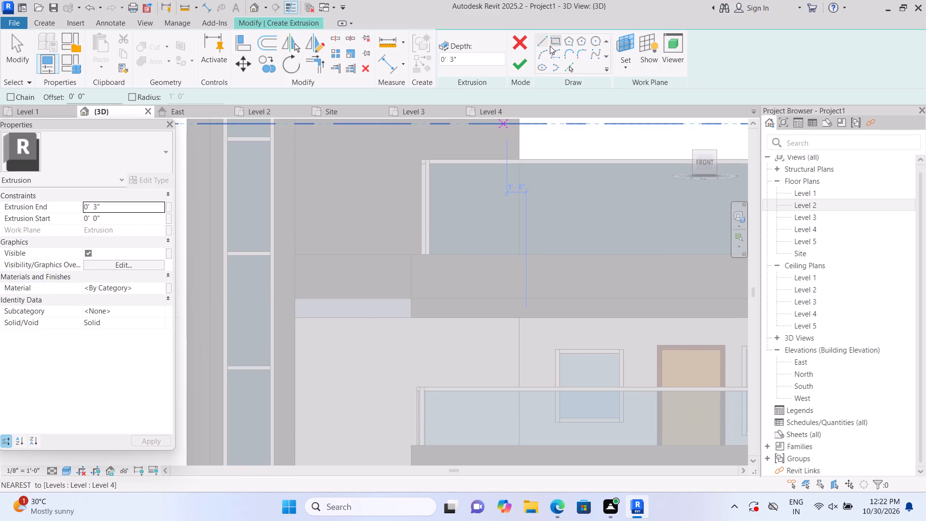
pyautogui.click(550, 46)
pyautogui.click(297, 303)
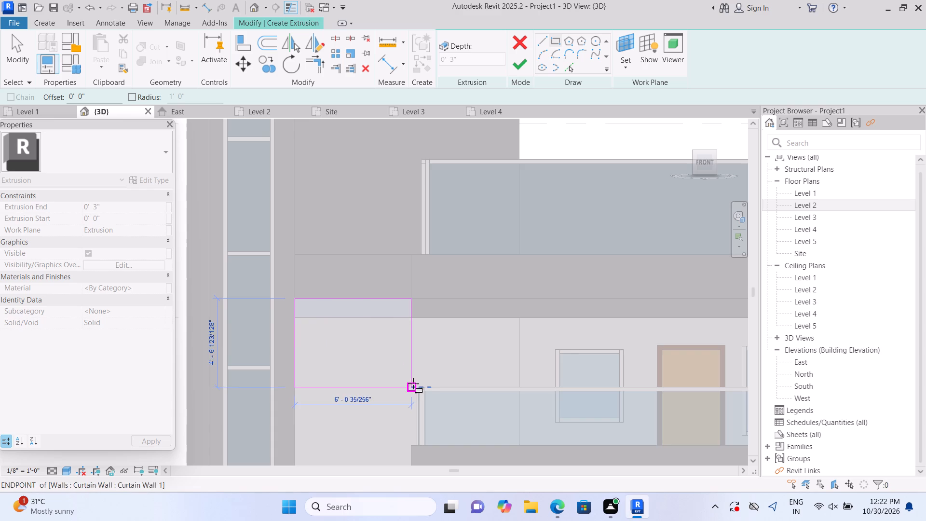
pyautogui.scroll(10, 414, 384)
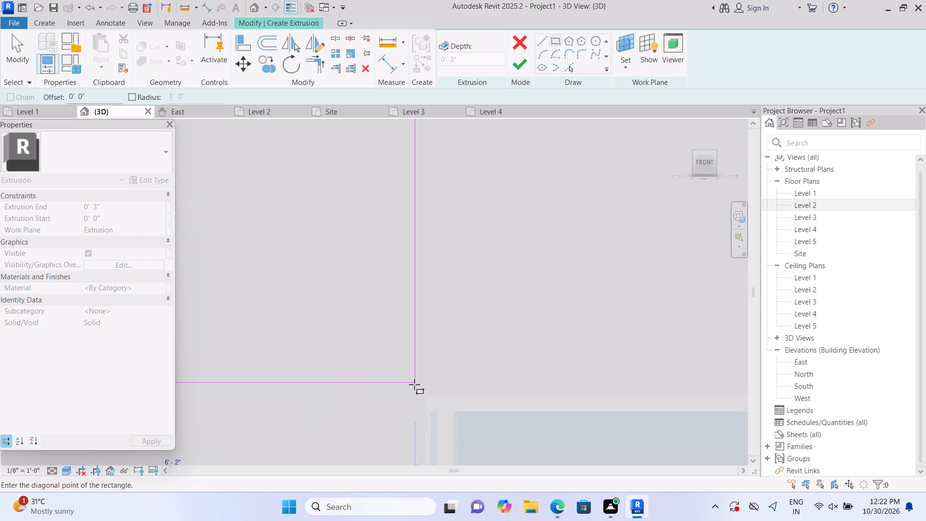
pyautogui.scroll(2, 414, 384)
pyautogui.scroll(-4, 414, 384)
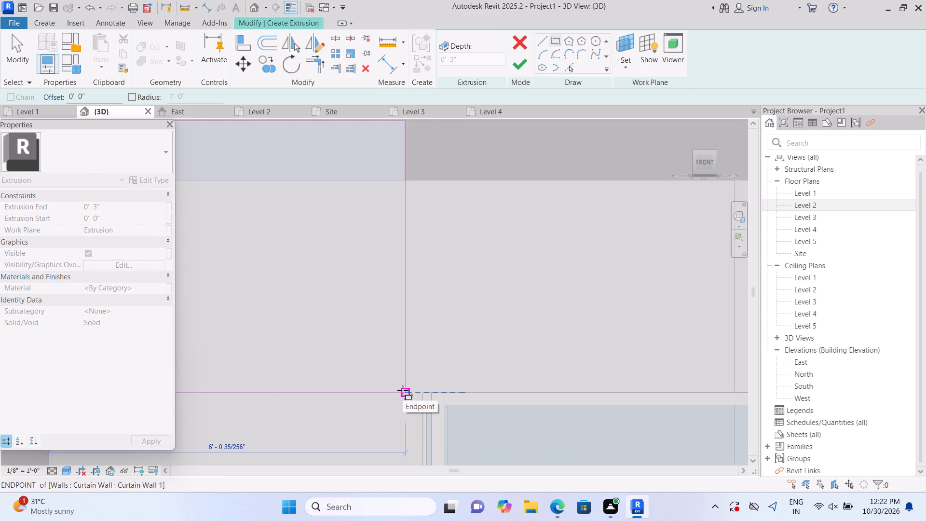
pyautogui.click(403, 390)
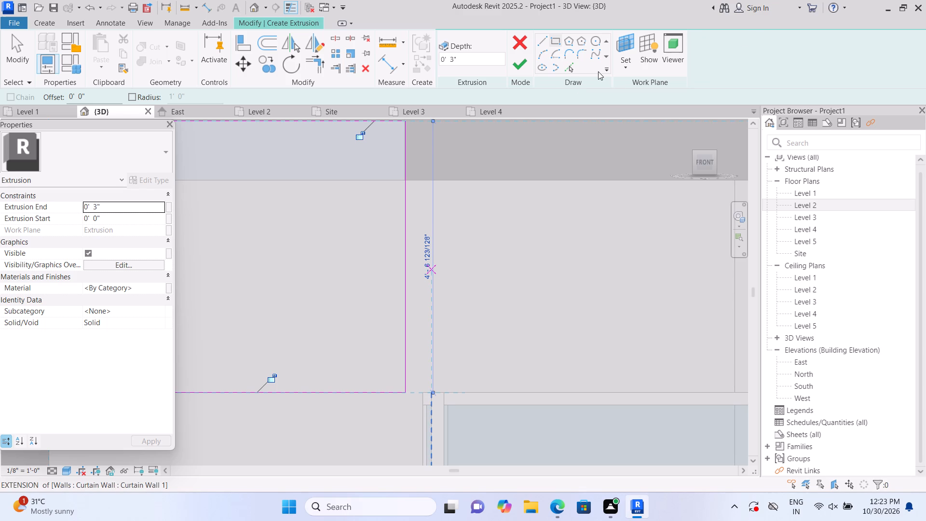
pyautogui.click(519, 70)
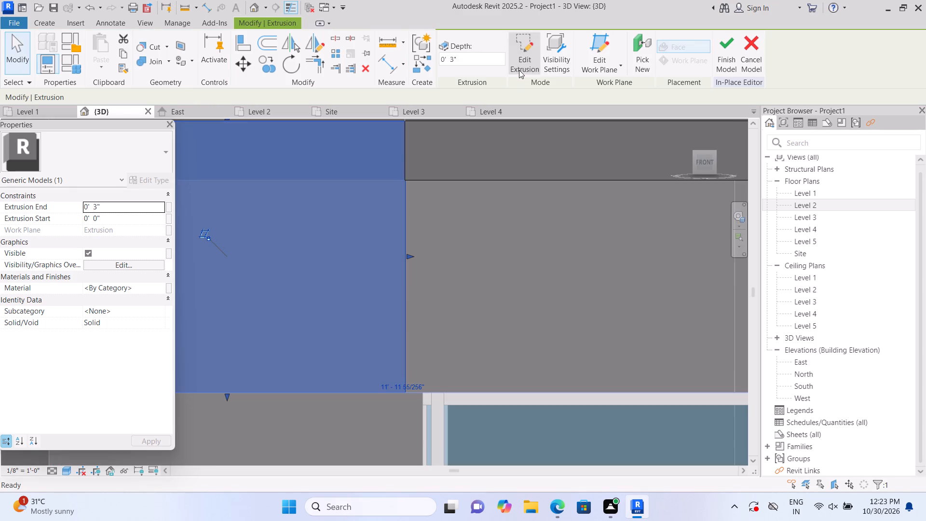
pyautogui.scroll(-4, 524, 190)
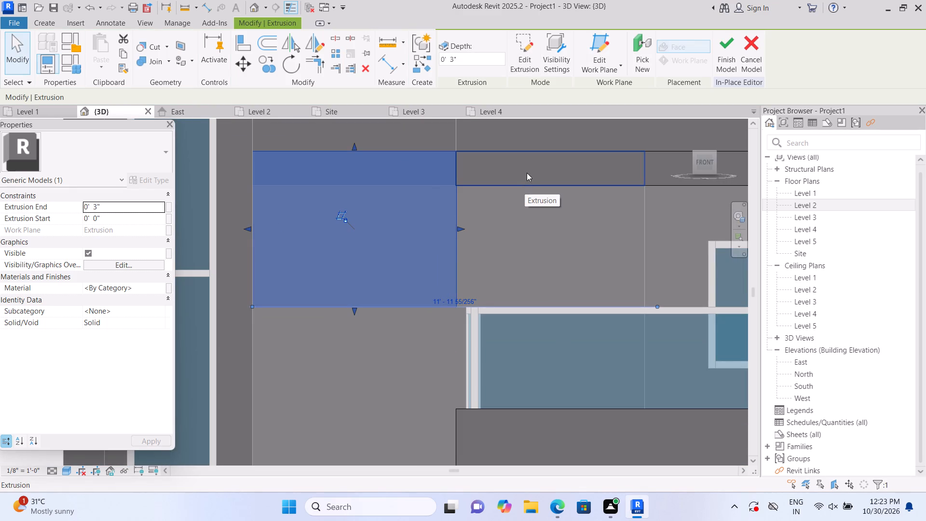
pyautogui.moveTo(533, 194); pyautogui.dragTo(486, 187, button='middle')
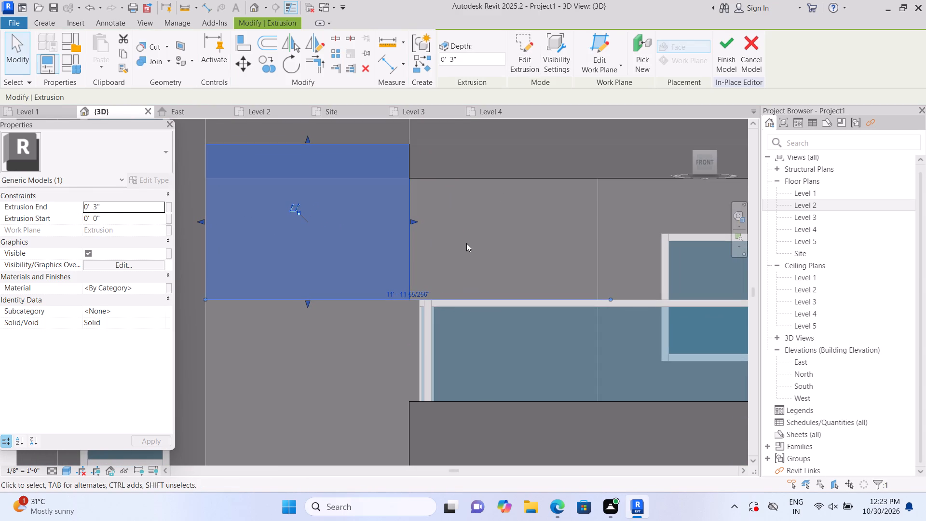
pyautogui.press('Escape')
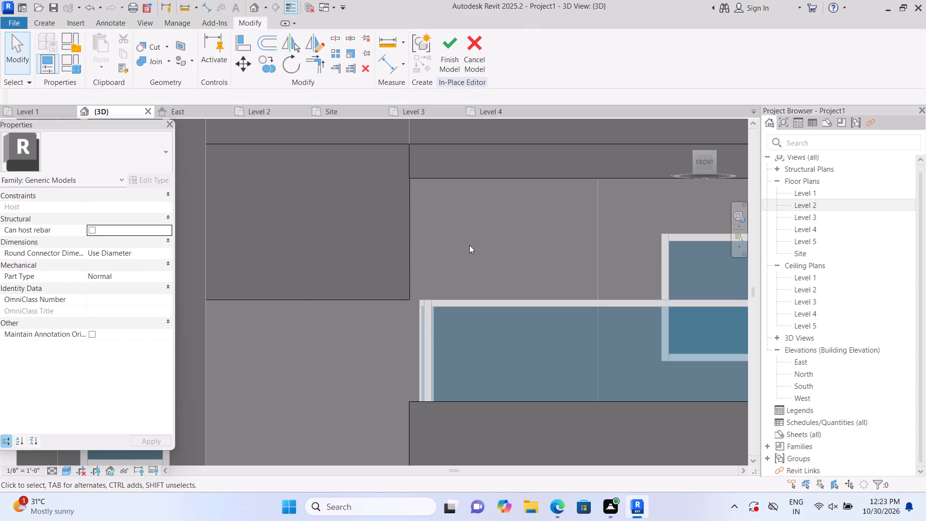
# Join the upper front panel and the new lower panel to the tall block's wall at the strip between them.
pyautogui.moveTo(475, 239); pyautogui.dragTo(495, 309, button='middle')
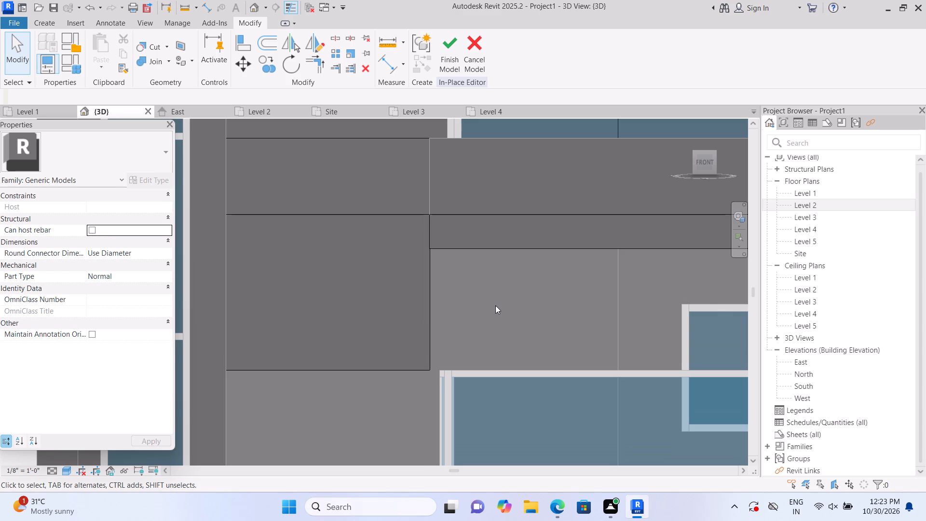
pyautogui.scroll(1, 495, 305)
pyautogui.scroll(-3, 495, 305)
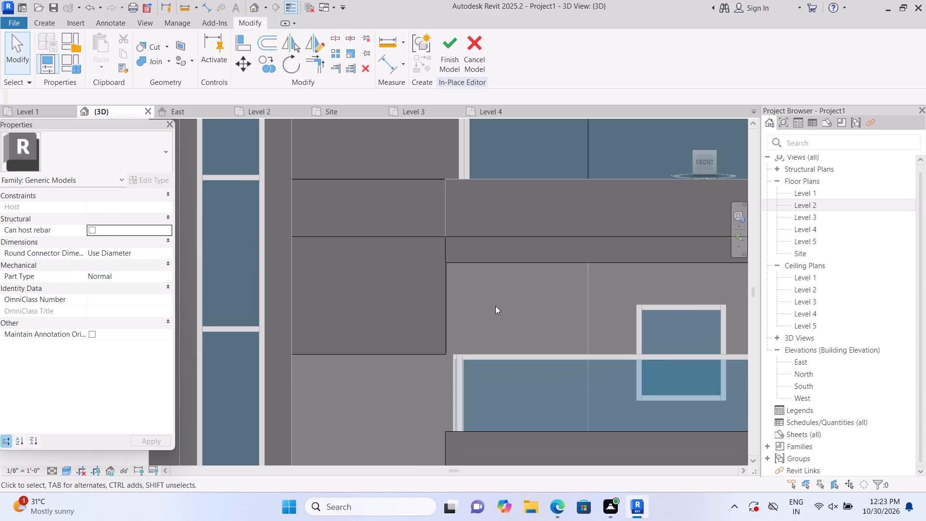
pyautogui.click(169, 66)
pyautogui.click(174, 79)
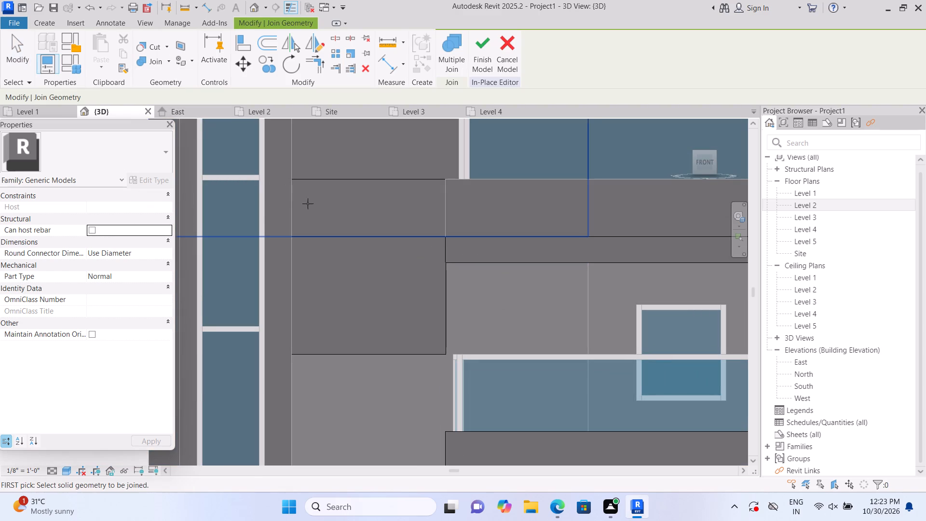
pyautogui.scroll(-3, 345, 197)
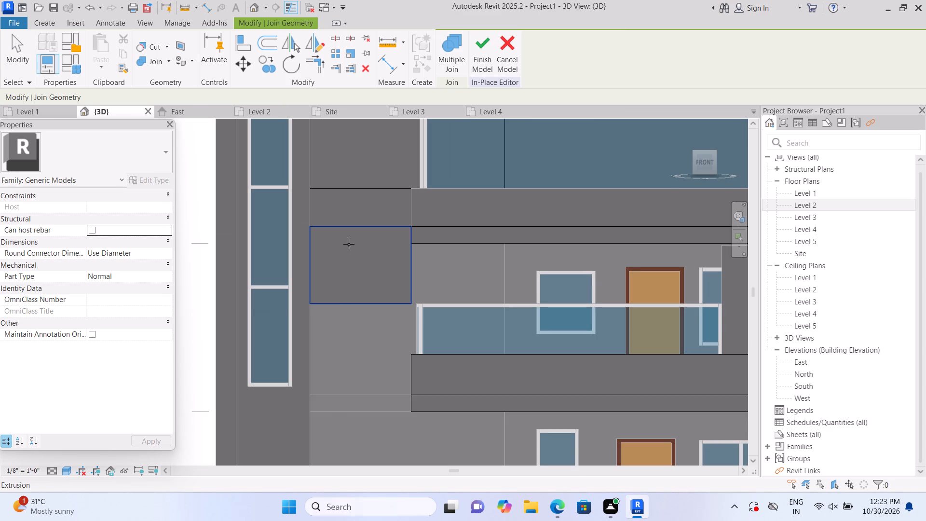
pyautogui.click(356, 177)
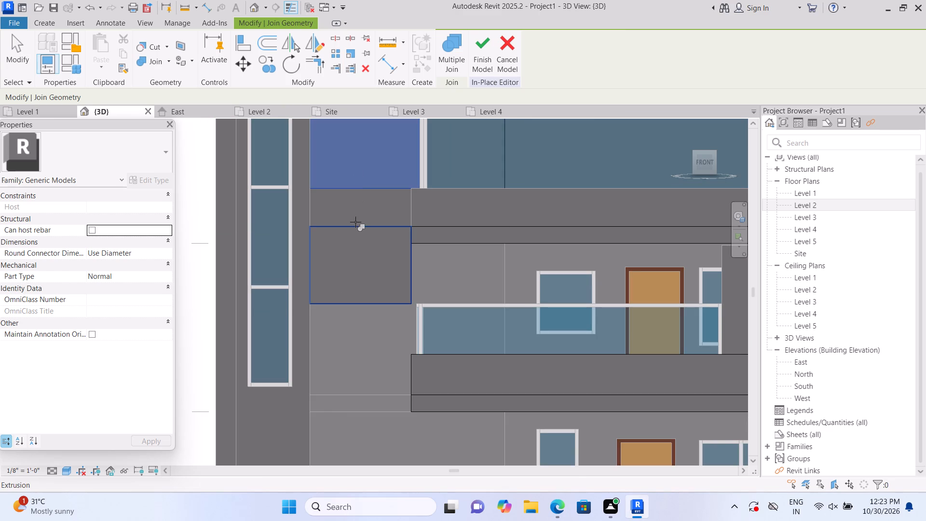
pyautogui.click(357, 204)
pyautogui.scroll(-3, 365, 255)
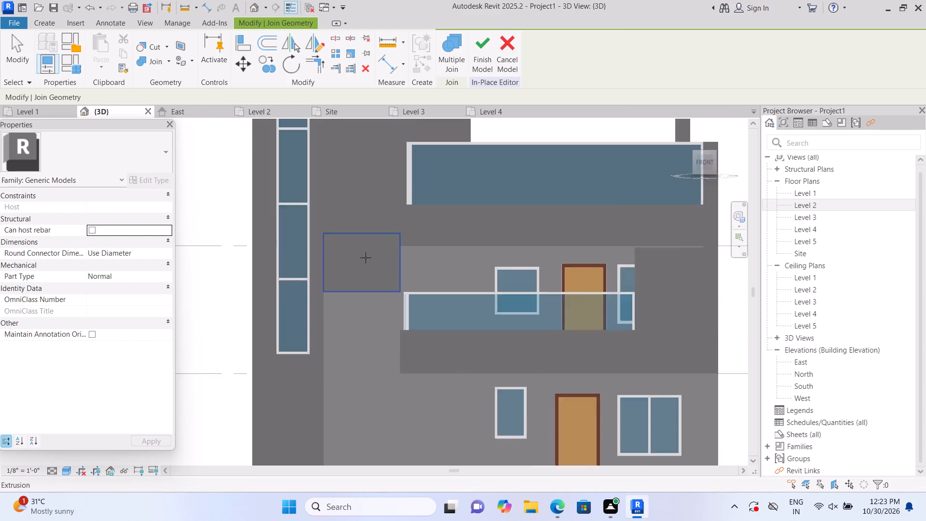
pyautogui.scroll(-2, 366, 258)
pyautogui.moveTo(268, 283); pyautogui.dragTo(220, 353, button='middle')
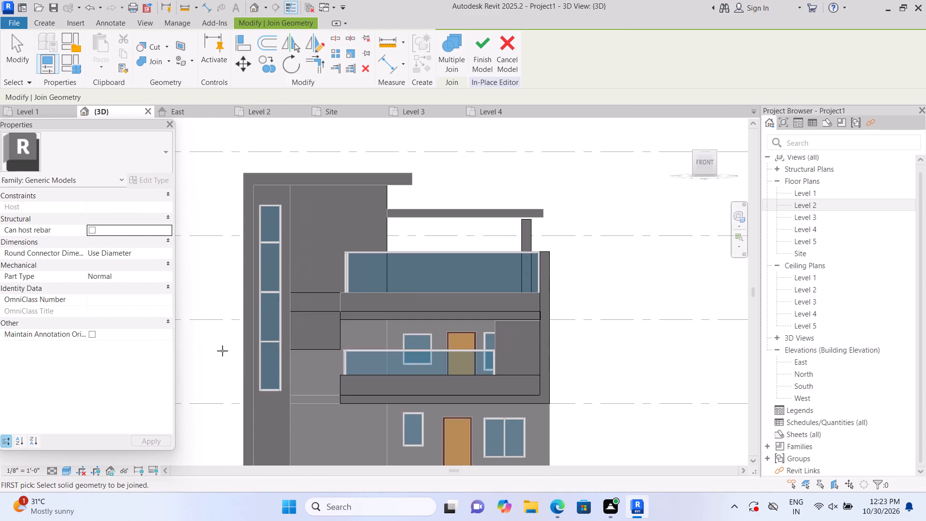
pyautogui.scroll(2, 303, 325)
pyautogui.click(303, 325)
pyautogui.click(311, 298)
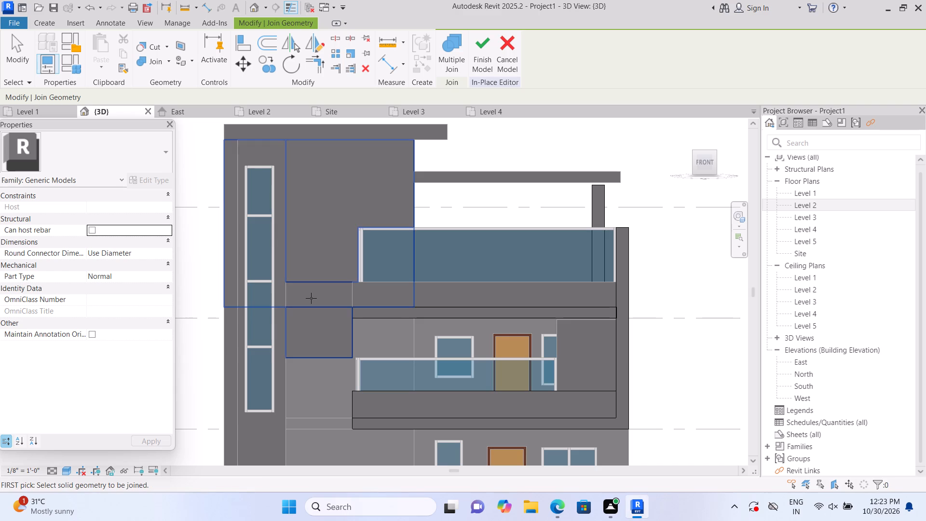
pyautogui.press('Escape')
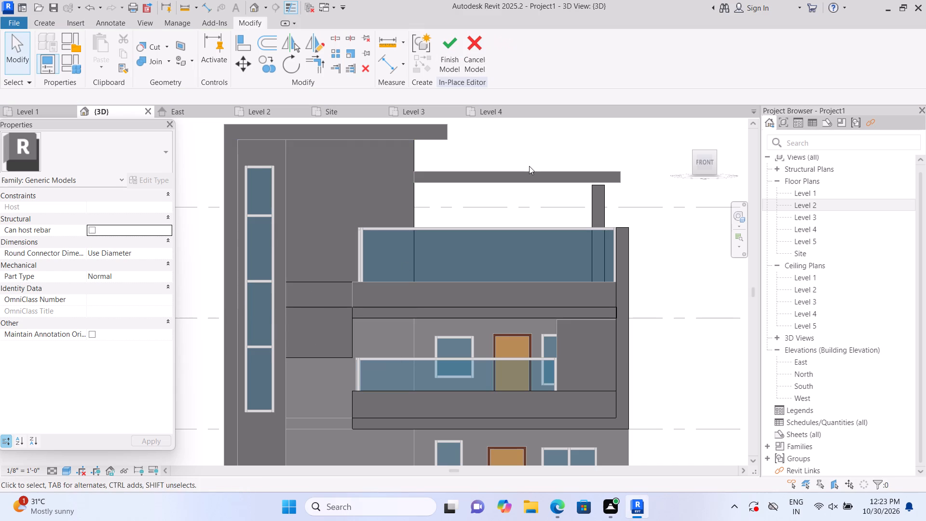
# Delete the lower 3" panel on the tall block's front wall, between the window strip and the lower balcony railing.
pyautogui.click(681, 123)
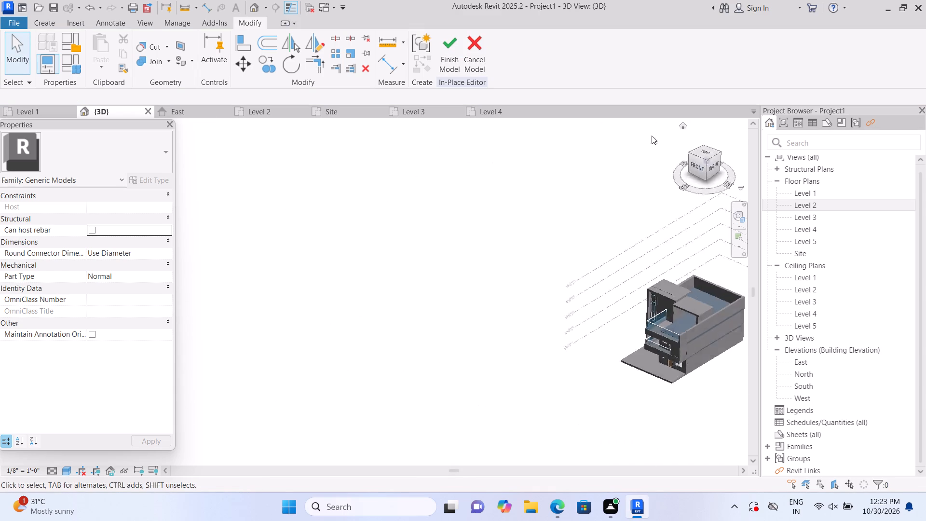
pyautogui.scroll(9, 232, 295)
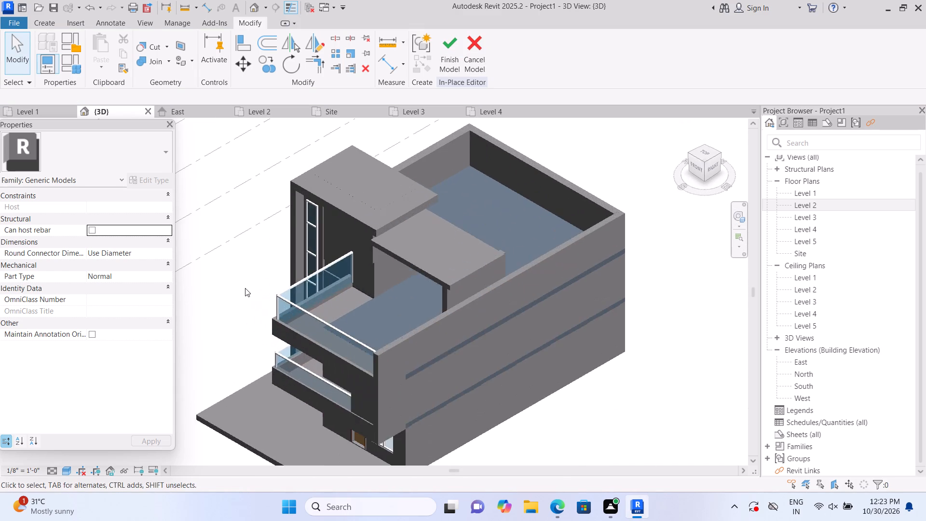
pyautogui.scroll(2, 245, 286)
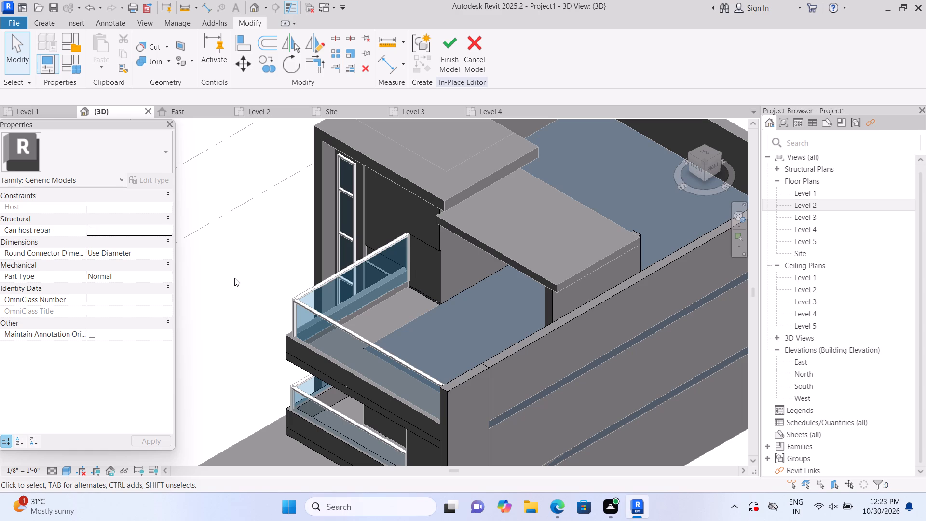
pyautogui.keyDown('shift'); pyautogui.moveTo(239, 281); pyautogui.dragTo(391, 319, button='middle'); pyautogui.keyUp('shift')
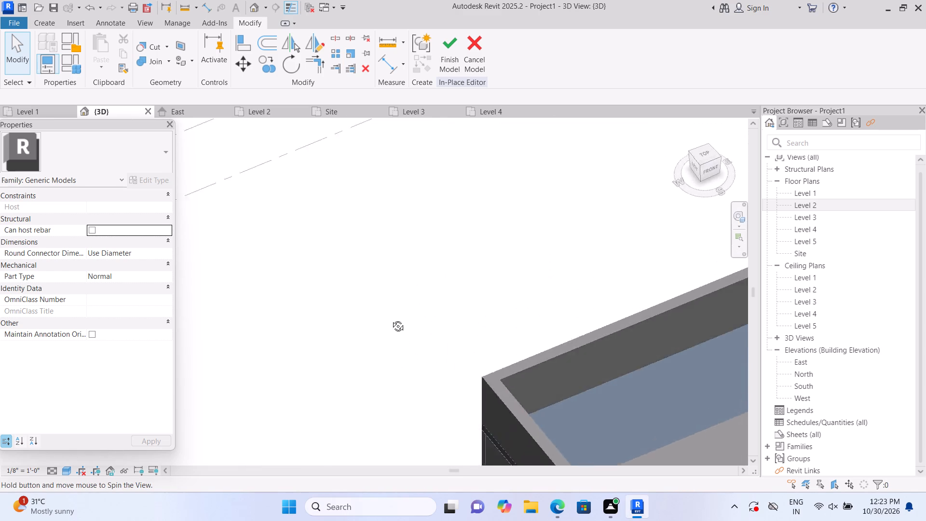
pyautogui.keyDown('shift'); pyautogui.moveTo(391, 319); pyautogui.dragTo(408, 313, button='middle'); pyautogui.keyUp('shift')
pyautogui.scroll(-6, 429, 311)
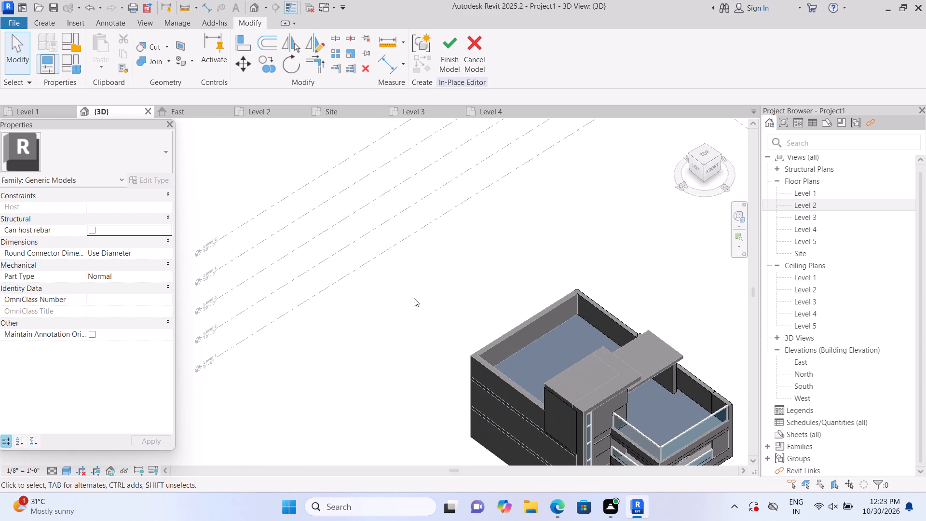
pyautogui.scroll(-1, 414, 298)
pyautogui.moveTo(452, 363); pyautogui.dragTo(446, 359, button='middle')
pyautogui.middleClick(368, 241)
pyautogui.moveTo(527, 386); pyautogui.dragTo(474, 261, button='middle')
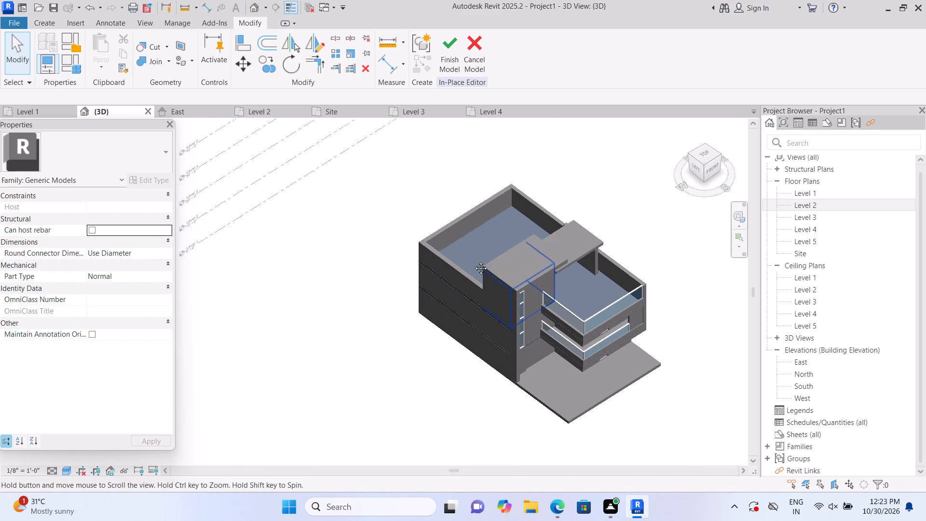
pyautogui.moveTo(474, 261); pyautogui.dragTo(470, 249, button='middle')
pyautogui.scroll(2, 602, 279)
pyautogui.scroll(4, 567, 307)
pyautogui.scroll(3, 501, 314)
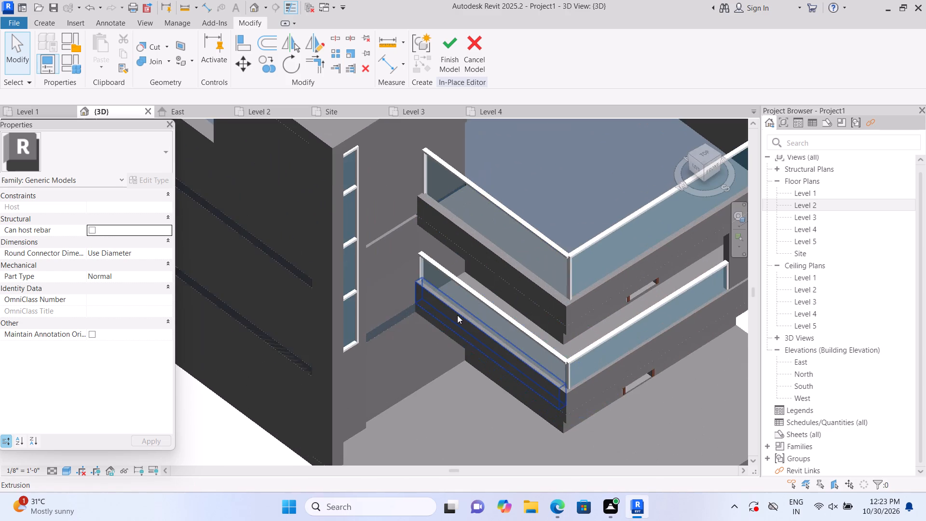
pyautogui.scroll(1, 457, 315)
pyautogui.scroll(4, 380, 276)
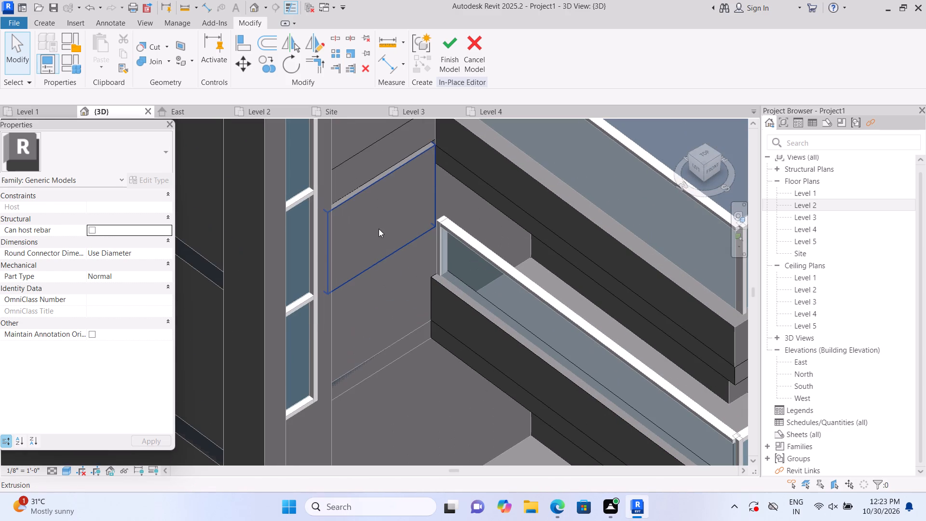
pyautogui.click(379, 229)
pyautogui.press('Delete')
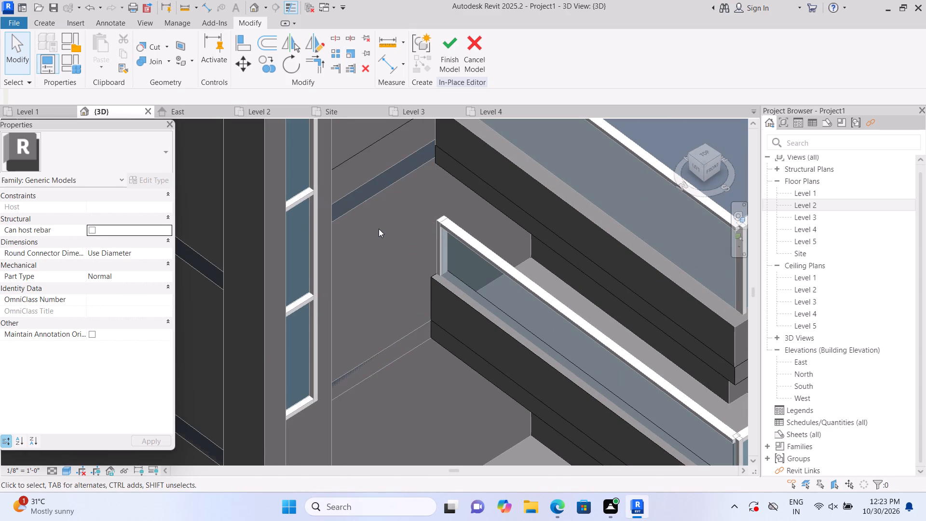
# Join the front panel beside the upper balcony glazing to the tall block's extrusion at its bottom edge.
pyautogui.scroll(-2, 379, 229)
pyautogui.moveTo(380, 231); pyautogui.dragTo(375, 309, button='middle')
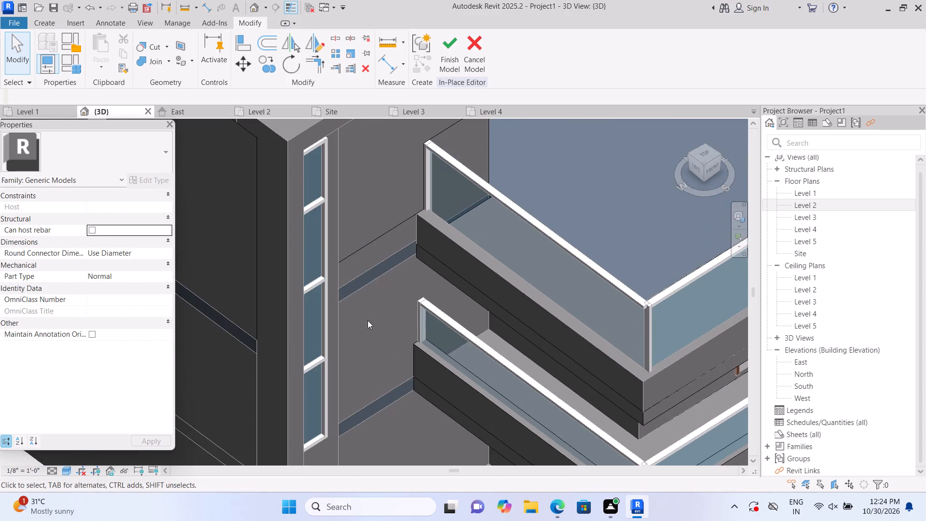
pyautogui.scroll(-3, 372, 288)
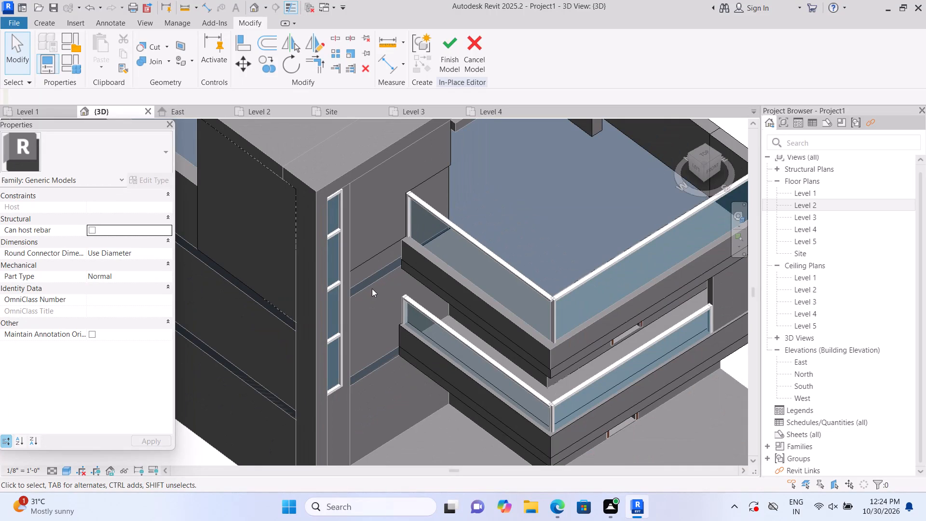
pyautogui.scroll(8, 372, 288)
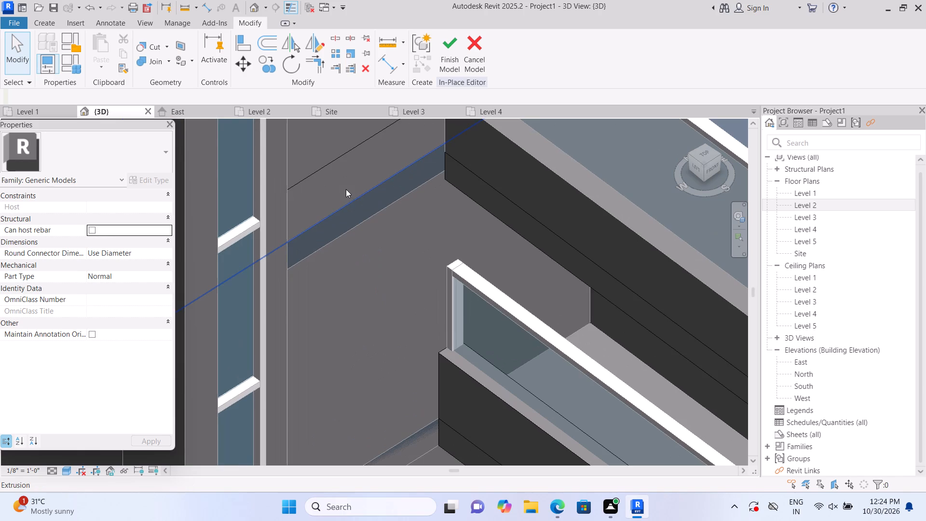
pyautogui.click(346, 189)
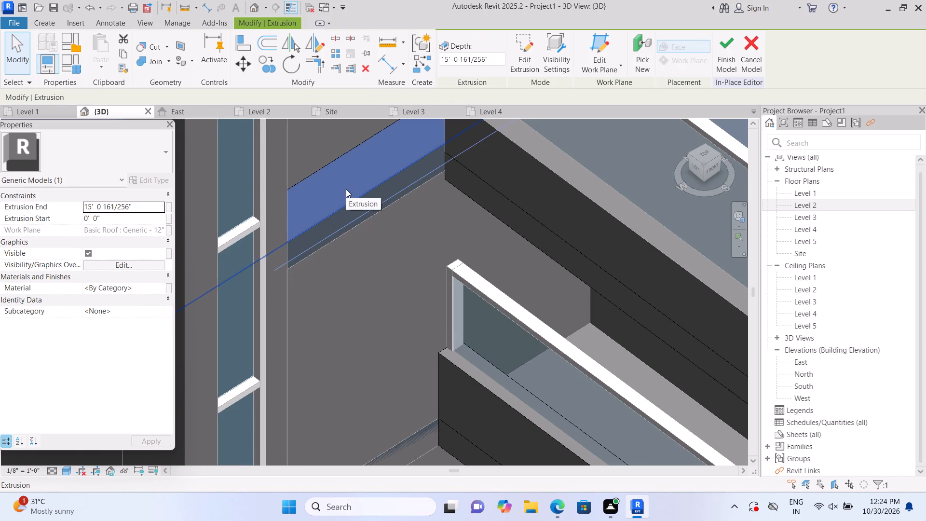
pyautogui.scroll(-4, 346, 189)
pyautogui.scroll(-1, 356, 244)
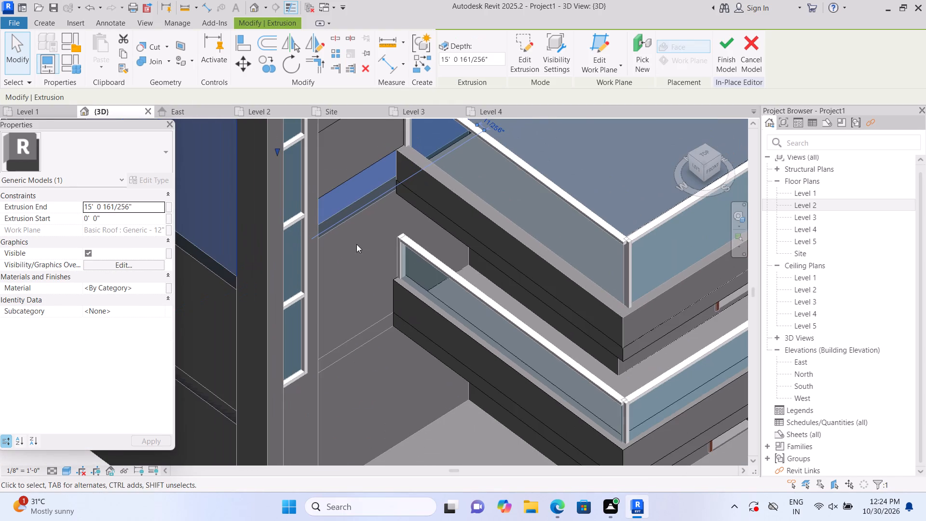
pyautogui.scroll(-1, 356, 244)
pyautogui.press('Escape')
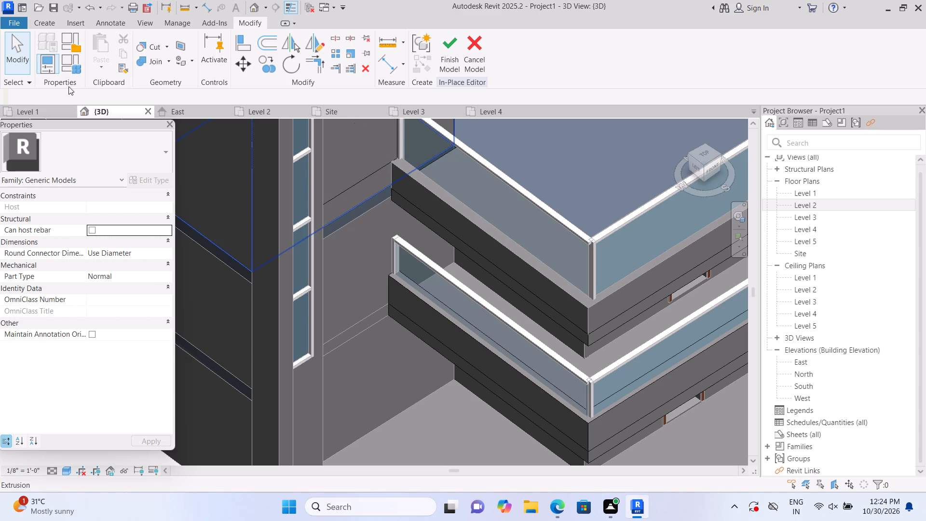
pyautogui.click(169, 62)
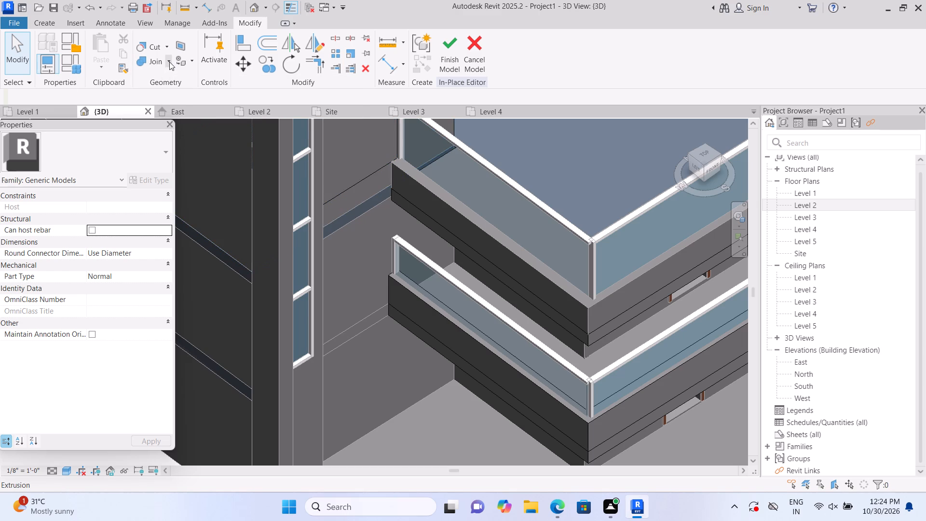
pyautogui.click(173, 76)
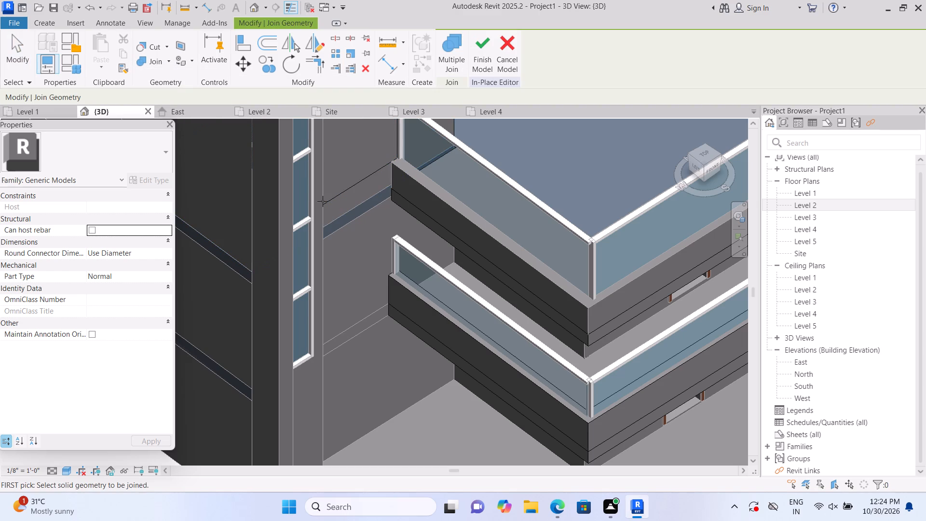
pyautogui.click(331, 196)
pyautogui.click(348, 206)
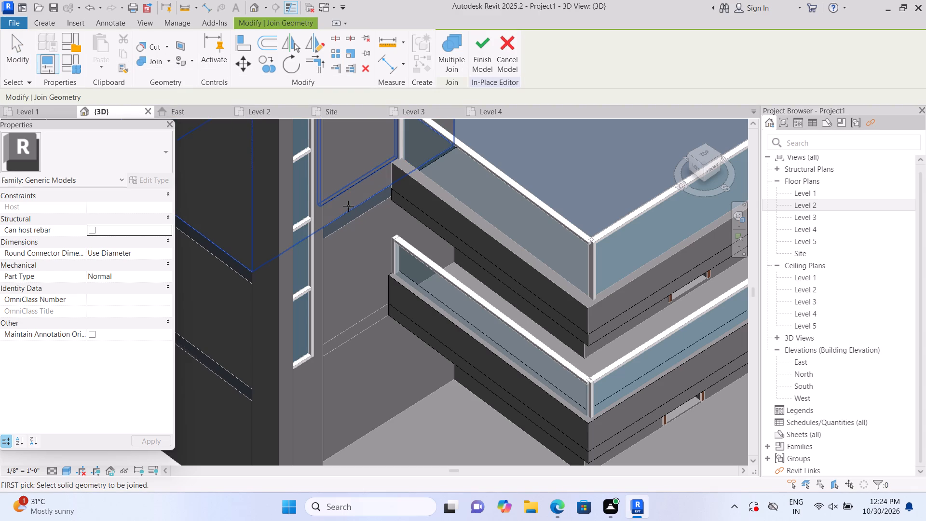
pyautogui.press('Escape')
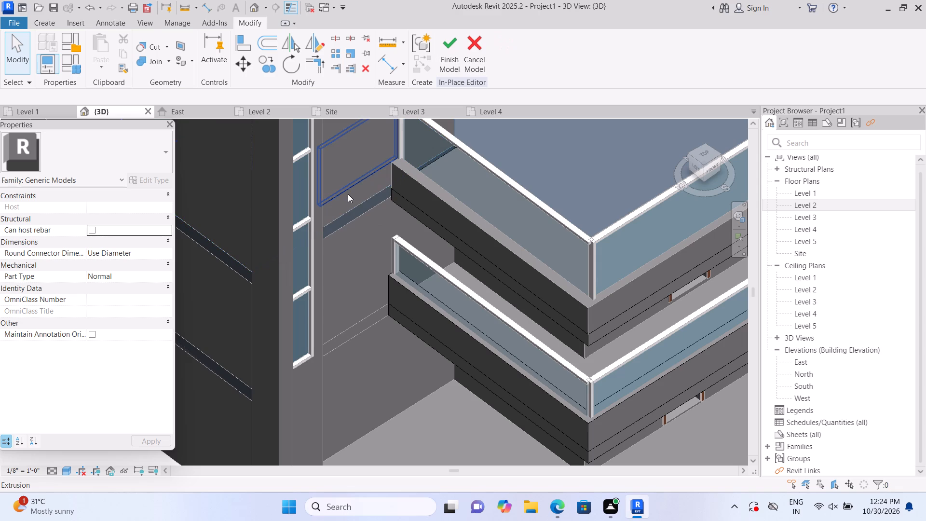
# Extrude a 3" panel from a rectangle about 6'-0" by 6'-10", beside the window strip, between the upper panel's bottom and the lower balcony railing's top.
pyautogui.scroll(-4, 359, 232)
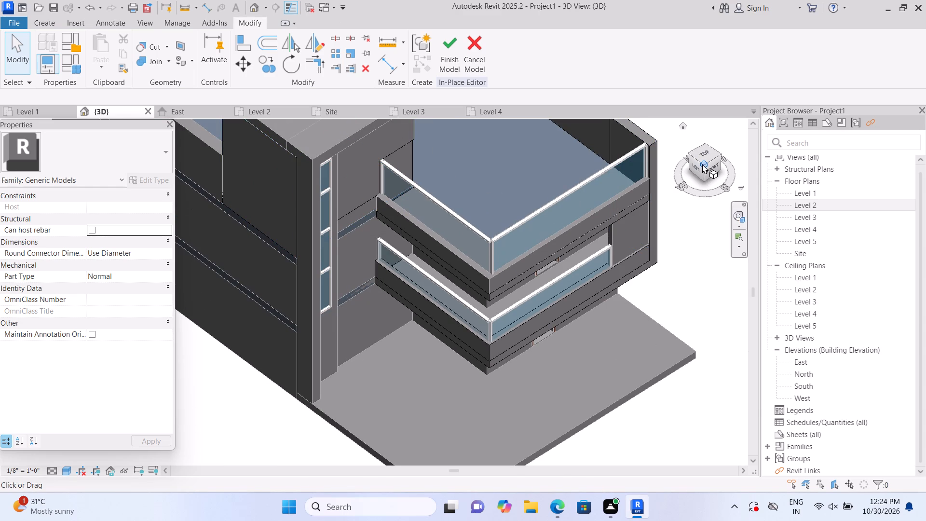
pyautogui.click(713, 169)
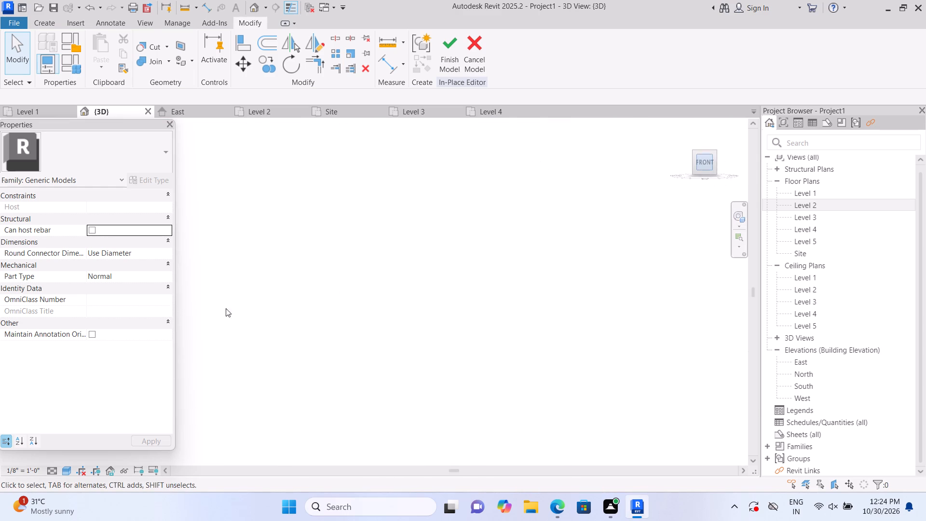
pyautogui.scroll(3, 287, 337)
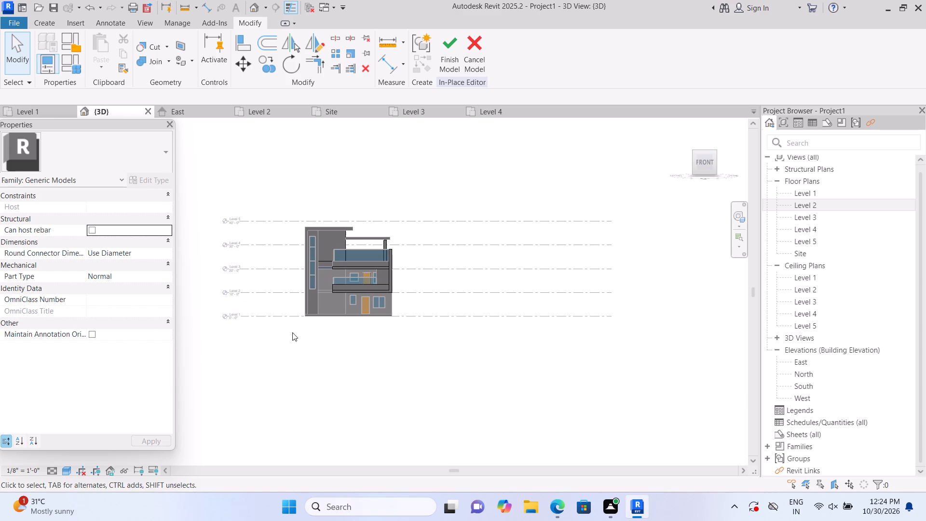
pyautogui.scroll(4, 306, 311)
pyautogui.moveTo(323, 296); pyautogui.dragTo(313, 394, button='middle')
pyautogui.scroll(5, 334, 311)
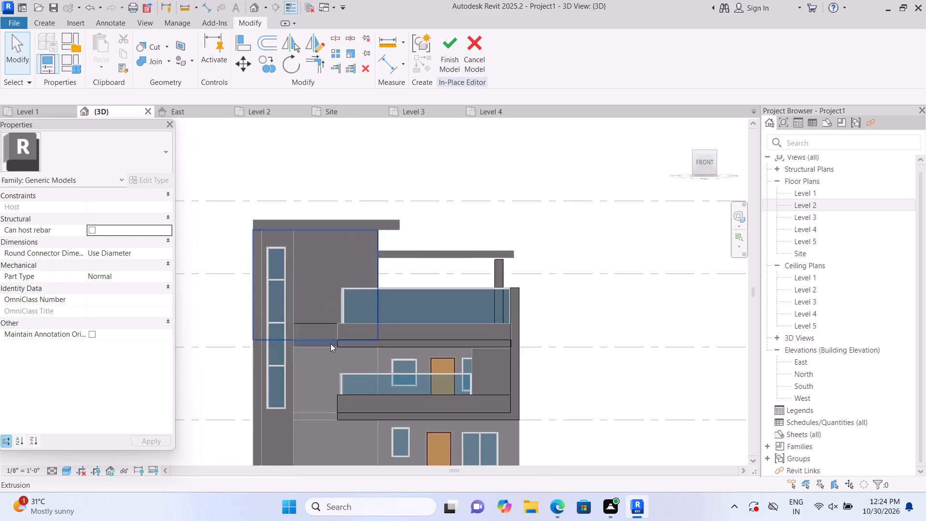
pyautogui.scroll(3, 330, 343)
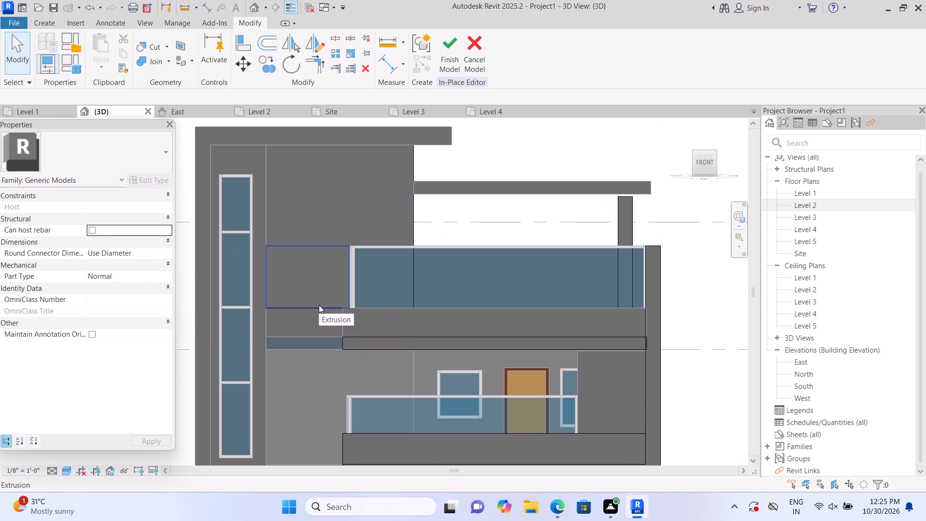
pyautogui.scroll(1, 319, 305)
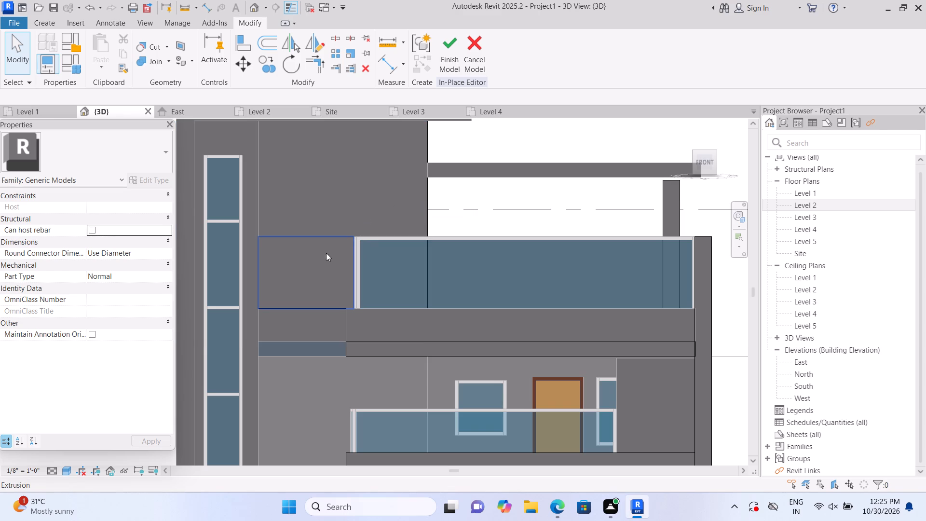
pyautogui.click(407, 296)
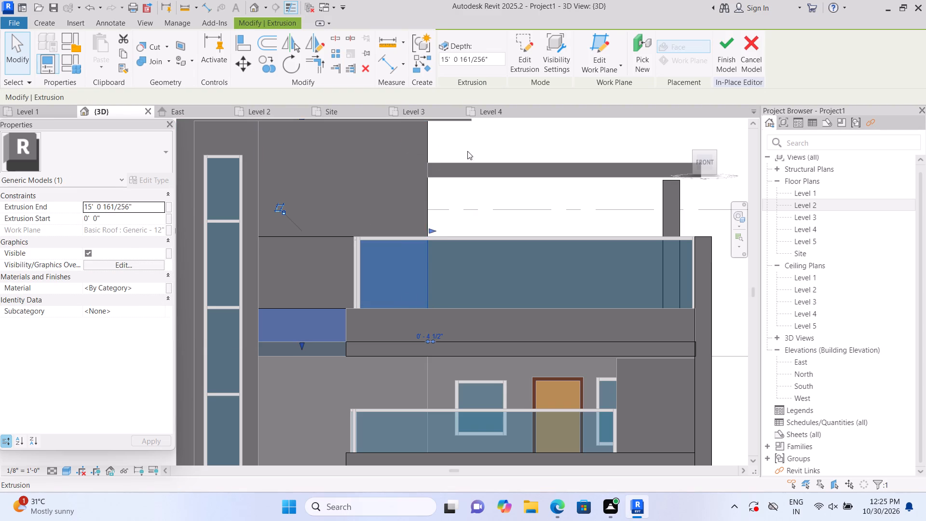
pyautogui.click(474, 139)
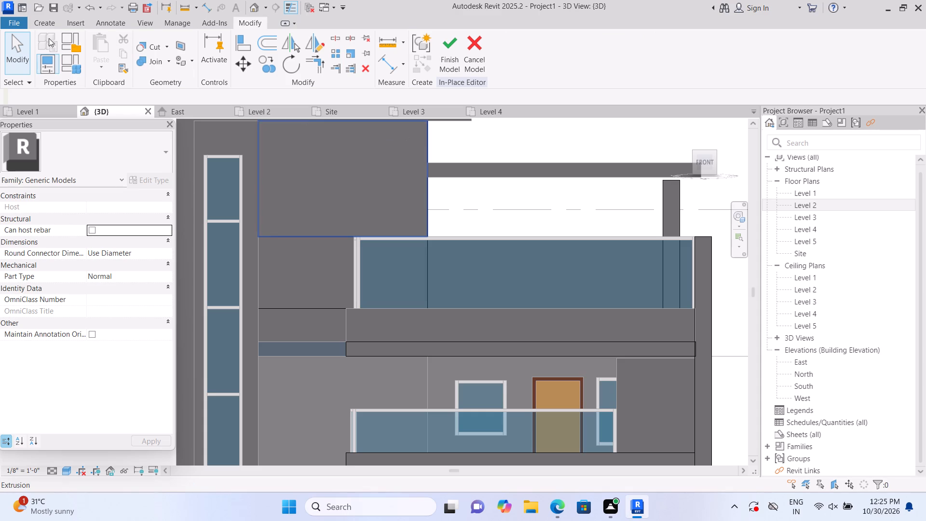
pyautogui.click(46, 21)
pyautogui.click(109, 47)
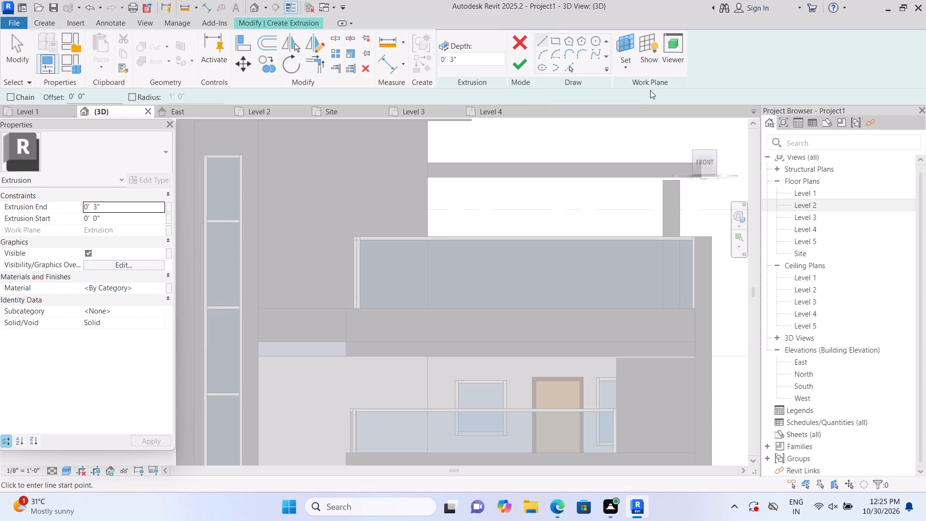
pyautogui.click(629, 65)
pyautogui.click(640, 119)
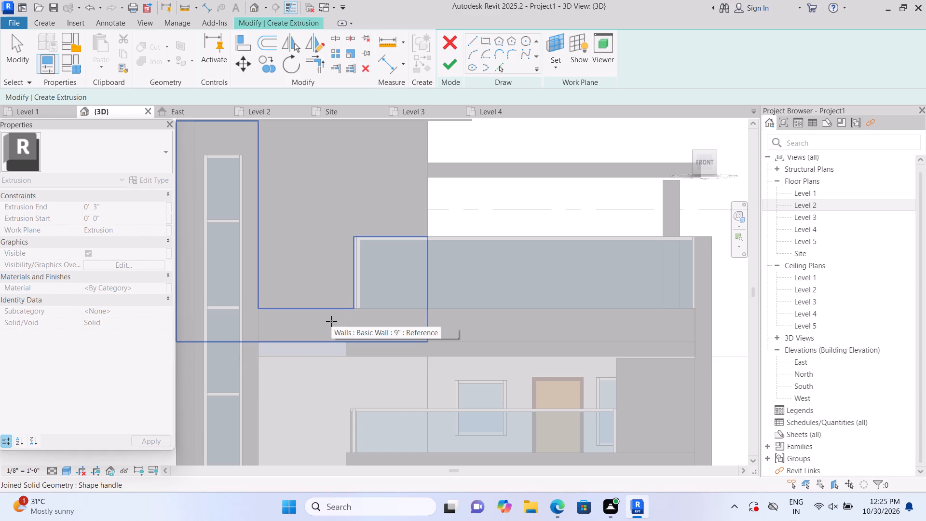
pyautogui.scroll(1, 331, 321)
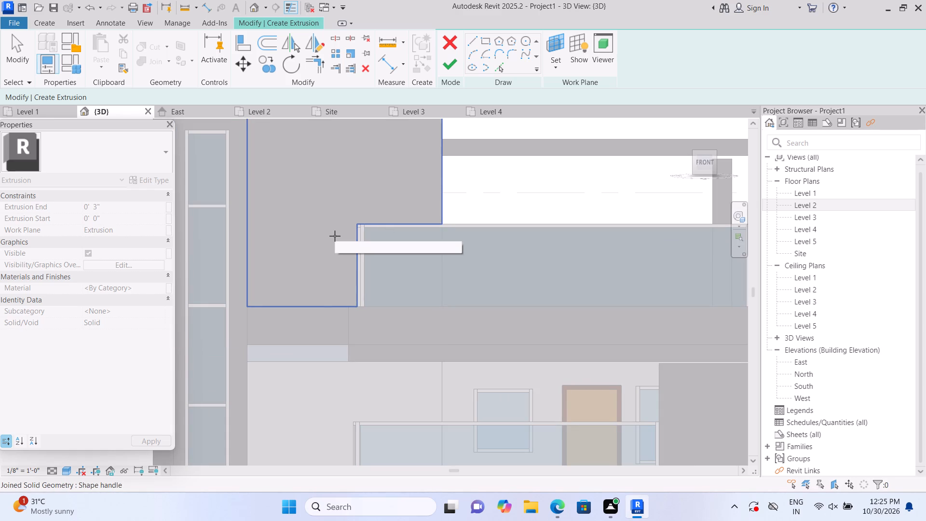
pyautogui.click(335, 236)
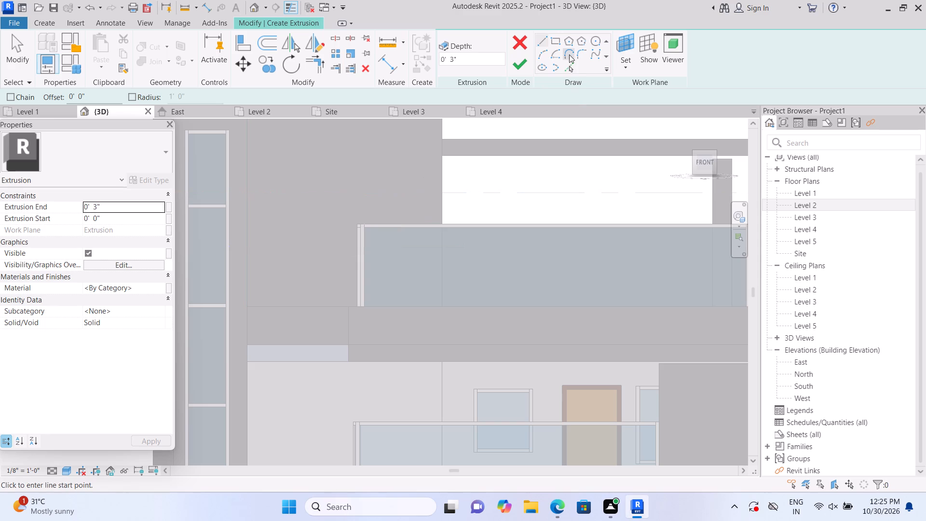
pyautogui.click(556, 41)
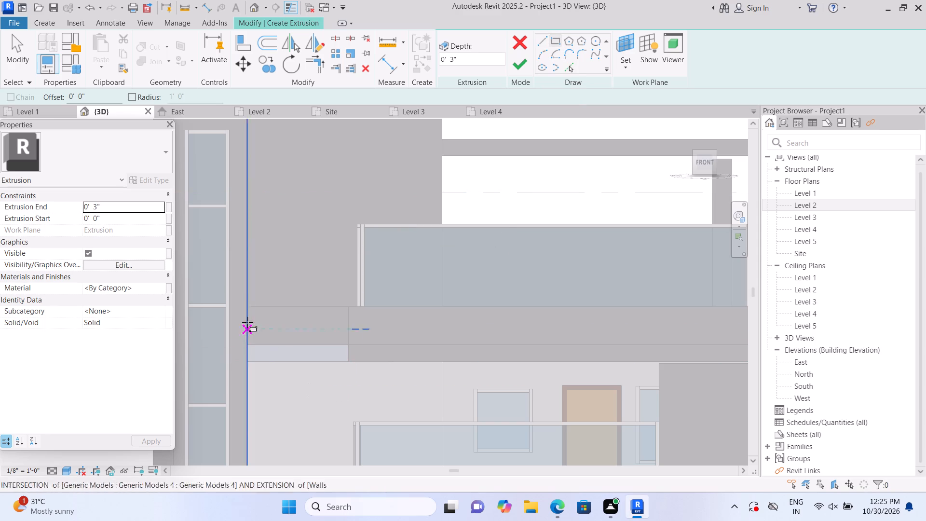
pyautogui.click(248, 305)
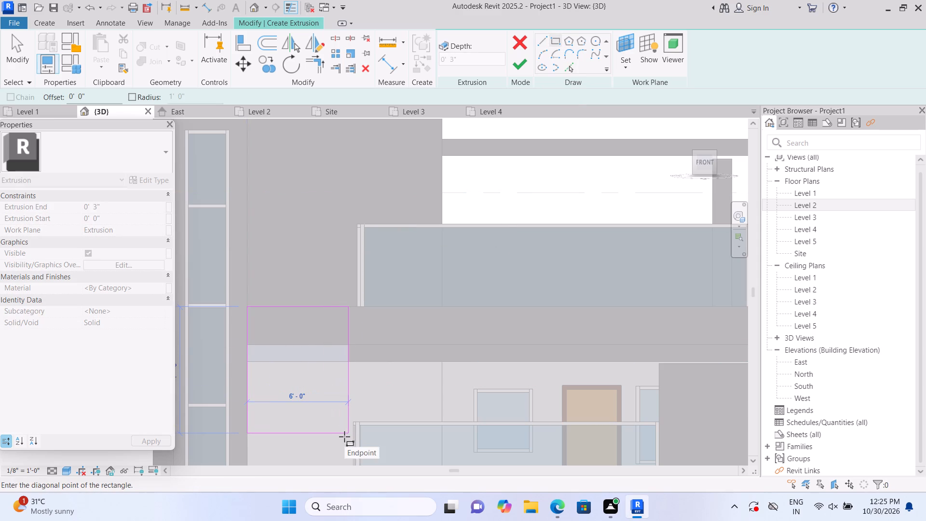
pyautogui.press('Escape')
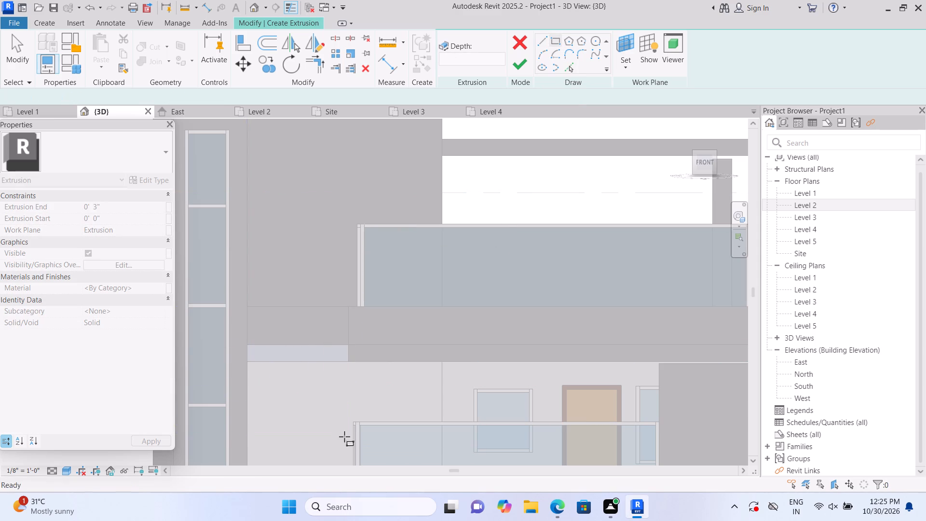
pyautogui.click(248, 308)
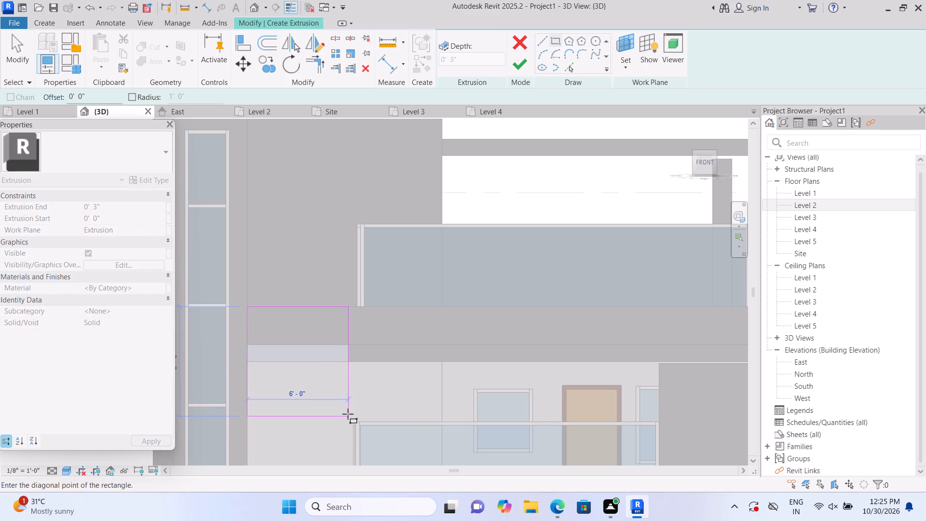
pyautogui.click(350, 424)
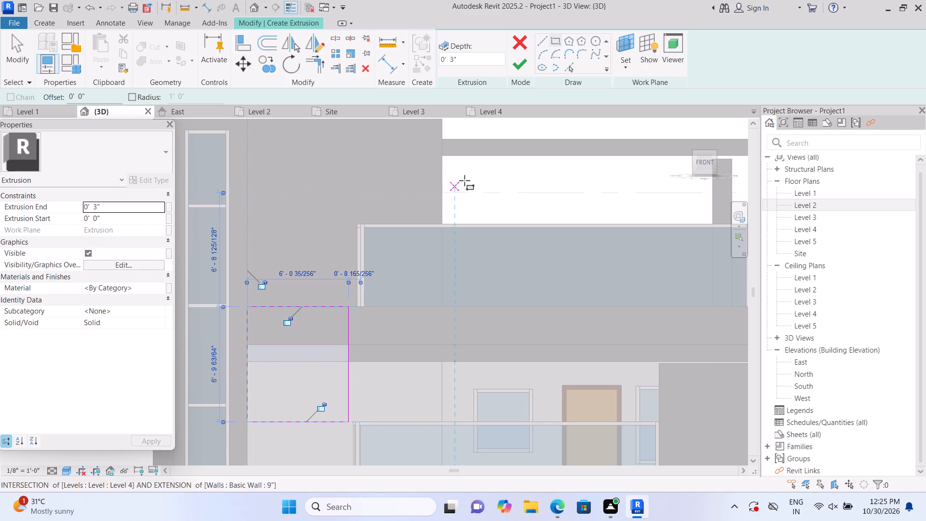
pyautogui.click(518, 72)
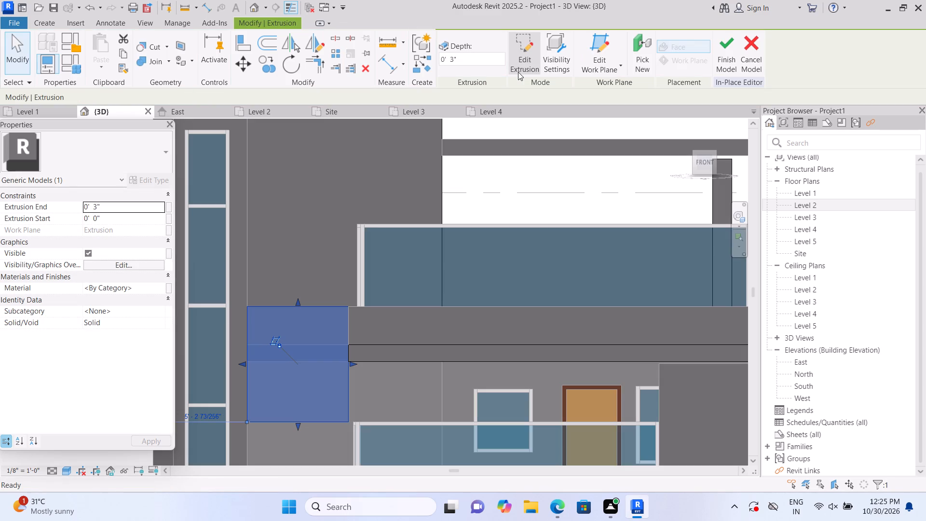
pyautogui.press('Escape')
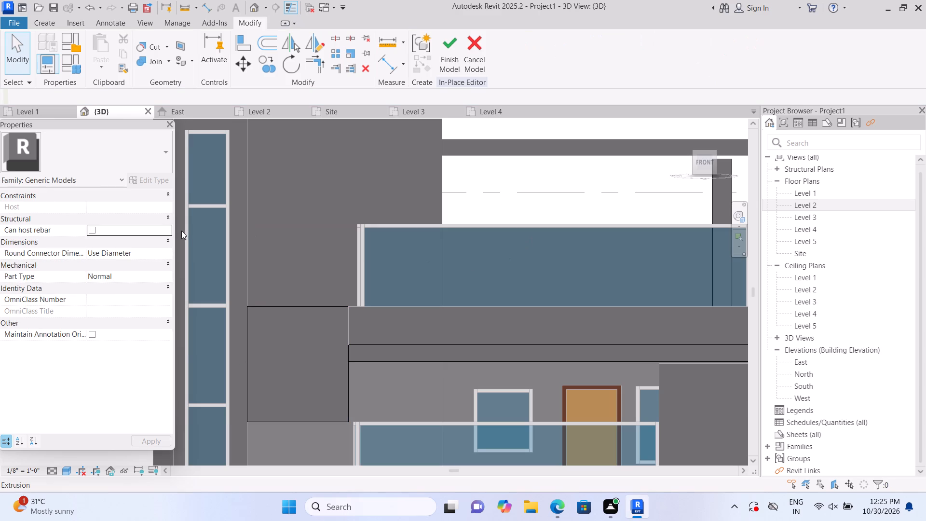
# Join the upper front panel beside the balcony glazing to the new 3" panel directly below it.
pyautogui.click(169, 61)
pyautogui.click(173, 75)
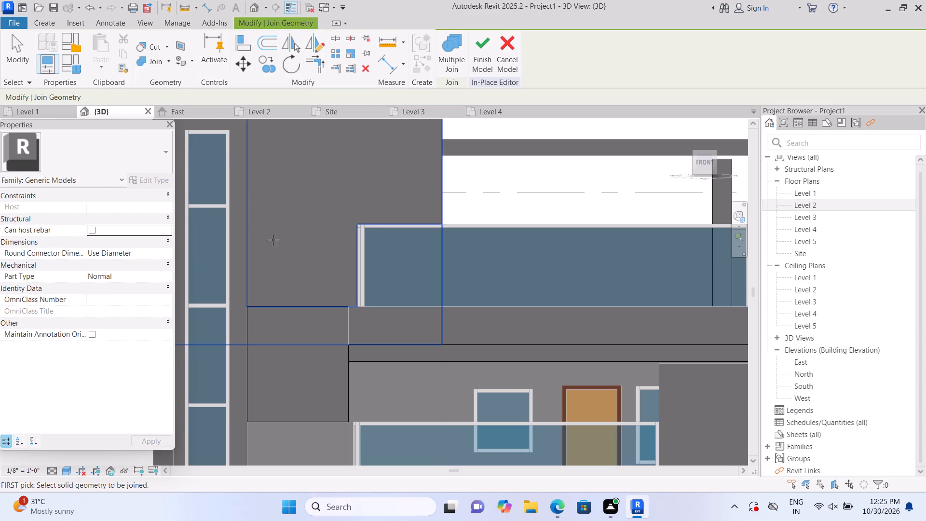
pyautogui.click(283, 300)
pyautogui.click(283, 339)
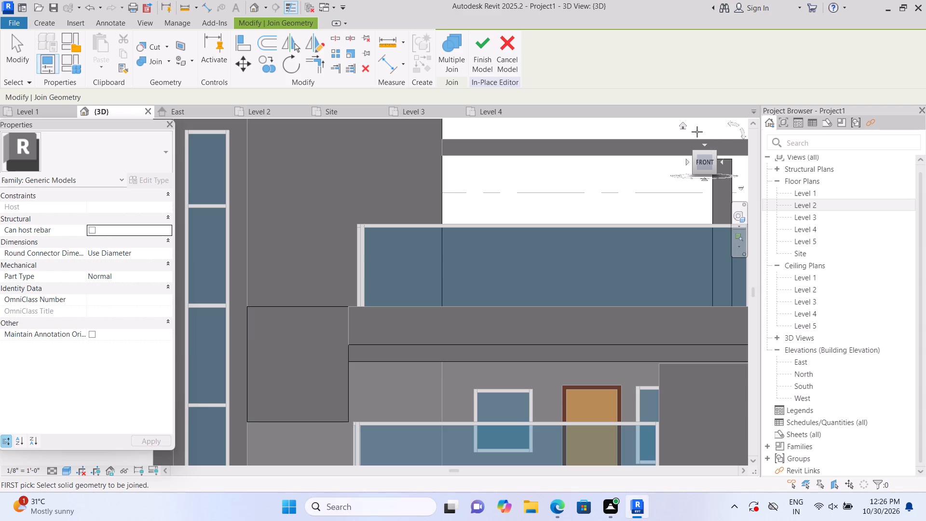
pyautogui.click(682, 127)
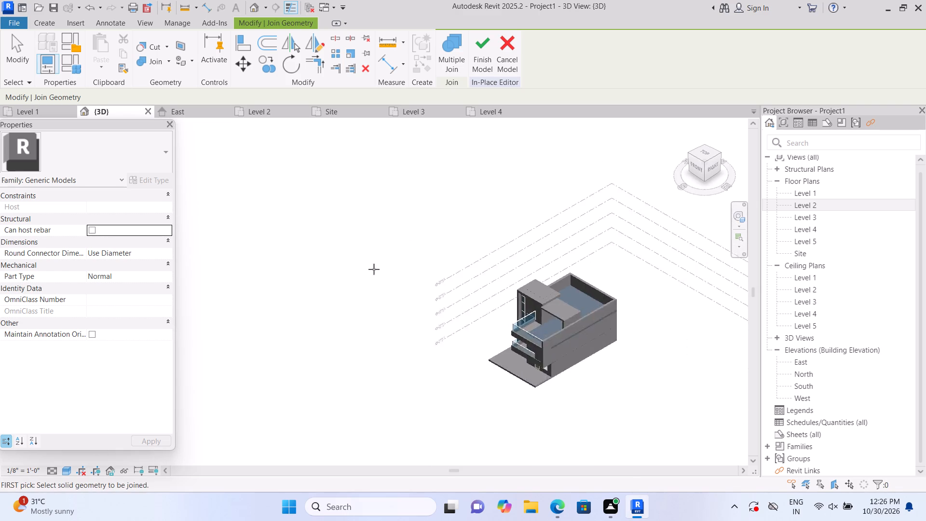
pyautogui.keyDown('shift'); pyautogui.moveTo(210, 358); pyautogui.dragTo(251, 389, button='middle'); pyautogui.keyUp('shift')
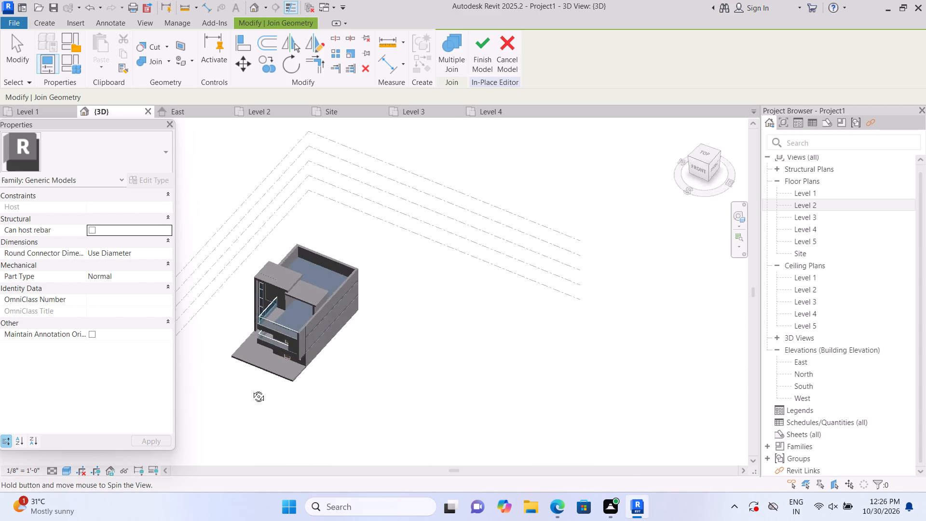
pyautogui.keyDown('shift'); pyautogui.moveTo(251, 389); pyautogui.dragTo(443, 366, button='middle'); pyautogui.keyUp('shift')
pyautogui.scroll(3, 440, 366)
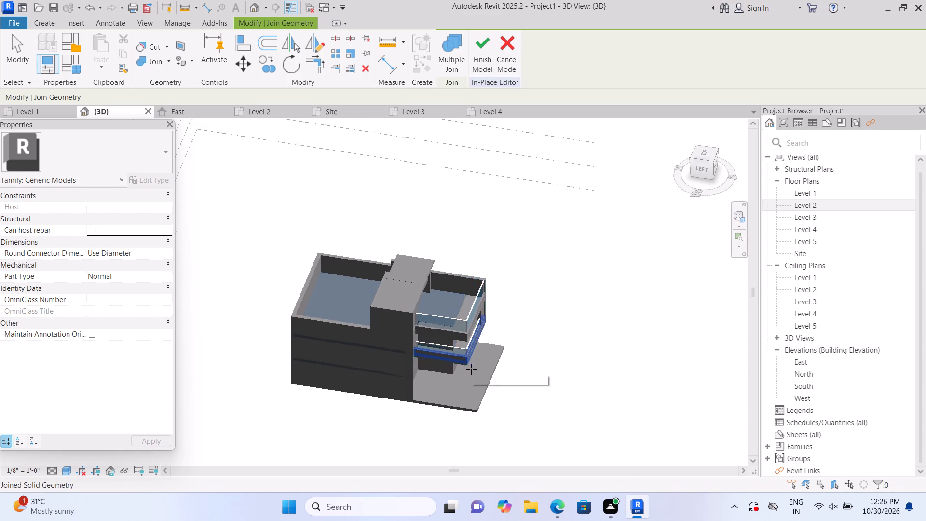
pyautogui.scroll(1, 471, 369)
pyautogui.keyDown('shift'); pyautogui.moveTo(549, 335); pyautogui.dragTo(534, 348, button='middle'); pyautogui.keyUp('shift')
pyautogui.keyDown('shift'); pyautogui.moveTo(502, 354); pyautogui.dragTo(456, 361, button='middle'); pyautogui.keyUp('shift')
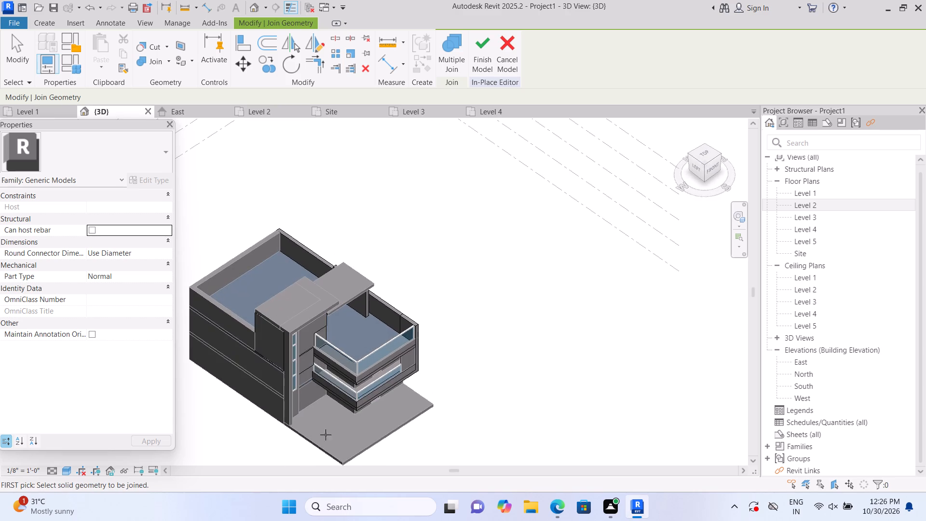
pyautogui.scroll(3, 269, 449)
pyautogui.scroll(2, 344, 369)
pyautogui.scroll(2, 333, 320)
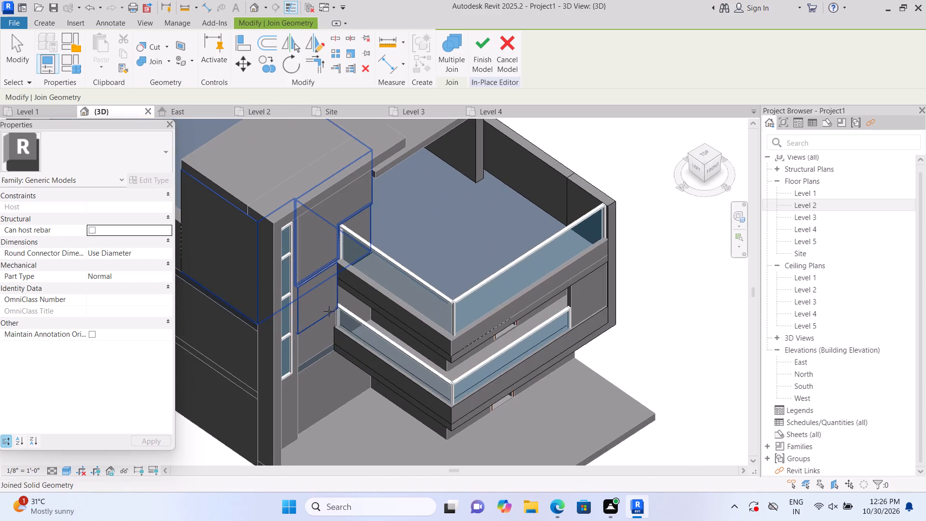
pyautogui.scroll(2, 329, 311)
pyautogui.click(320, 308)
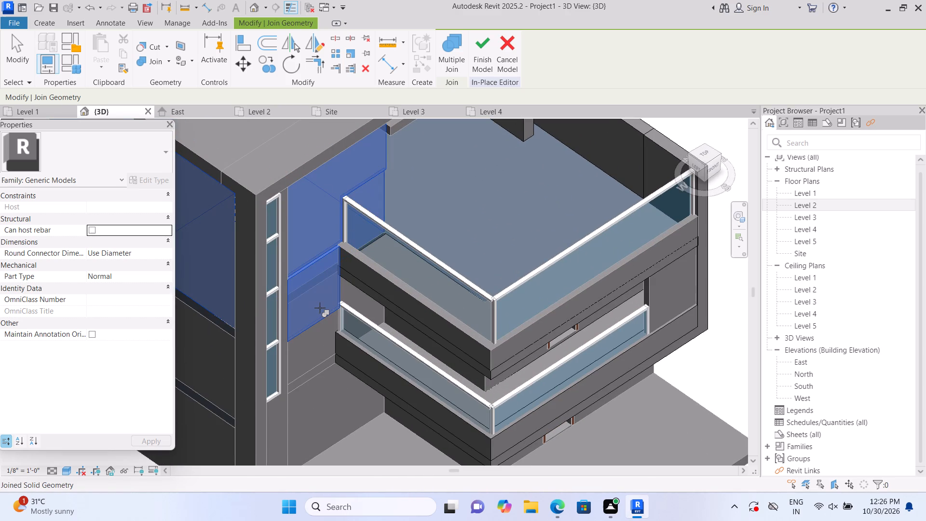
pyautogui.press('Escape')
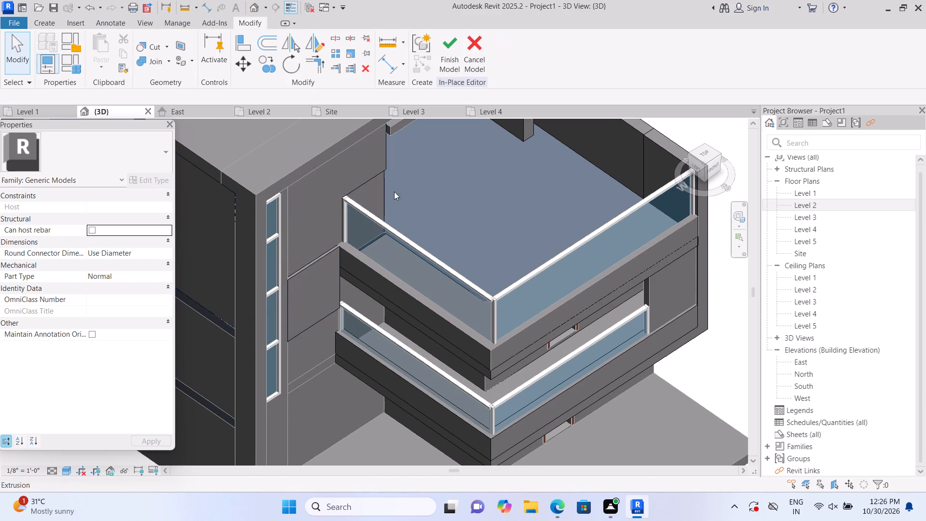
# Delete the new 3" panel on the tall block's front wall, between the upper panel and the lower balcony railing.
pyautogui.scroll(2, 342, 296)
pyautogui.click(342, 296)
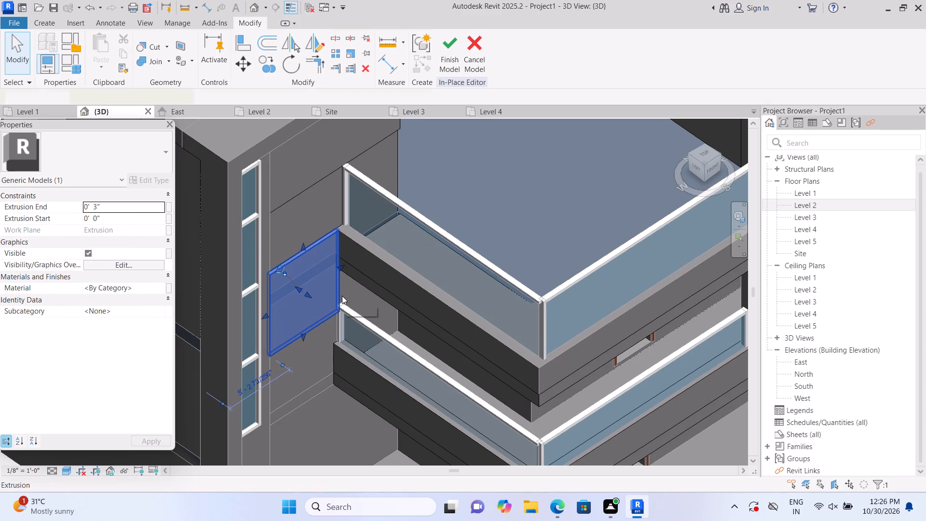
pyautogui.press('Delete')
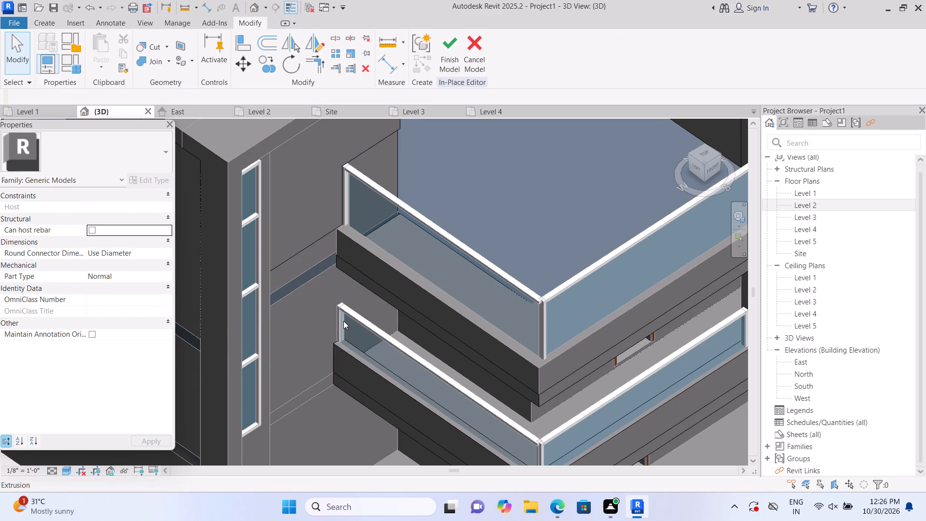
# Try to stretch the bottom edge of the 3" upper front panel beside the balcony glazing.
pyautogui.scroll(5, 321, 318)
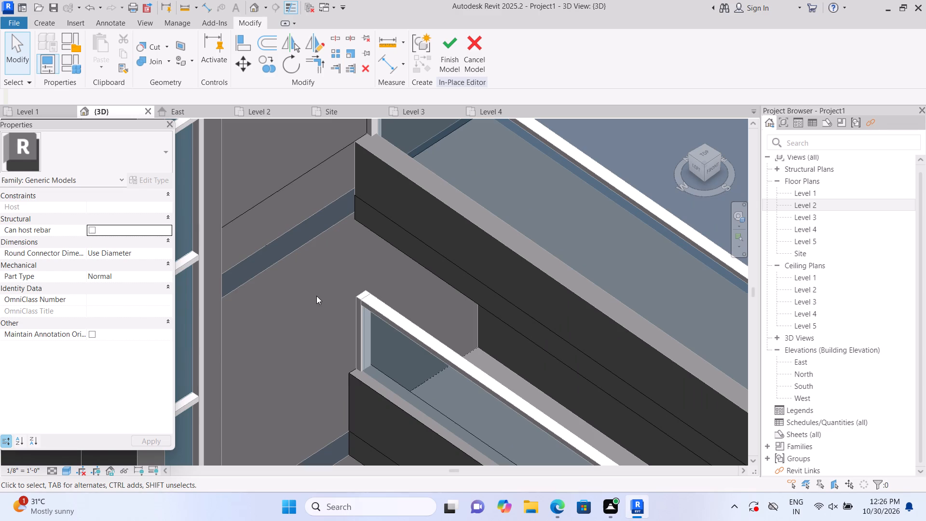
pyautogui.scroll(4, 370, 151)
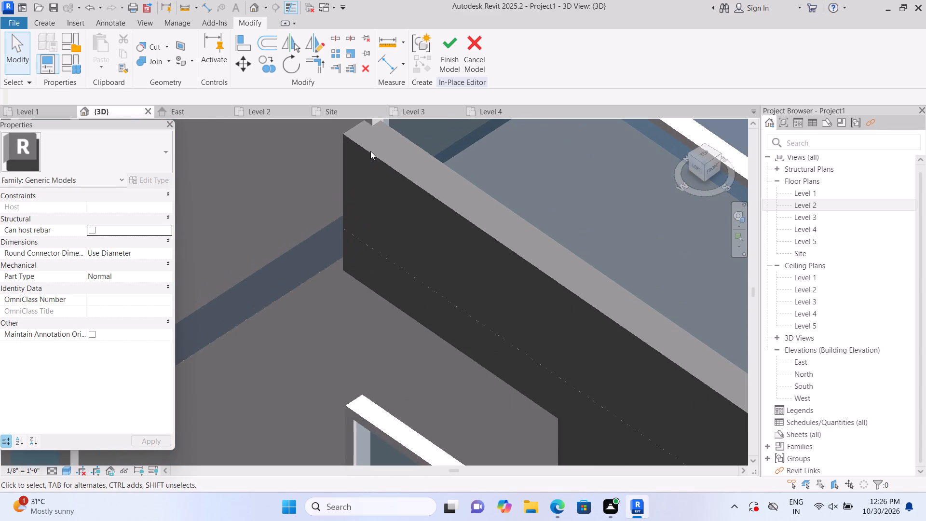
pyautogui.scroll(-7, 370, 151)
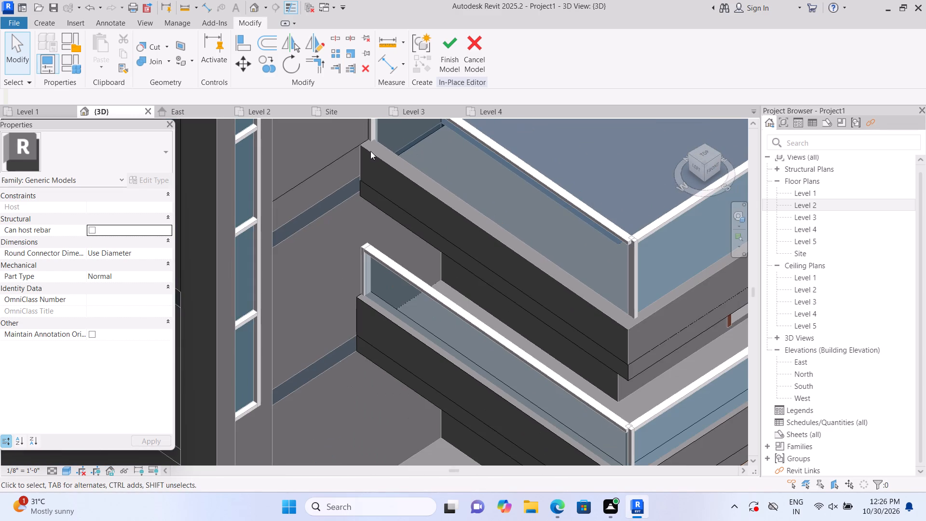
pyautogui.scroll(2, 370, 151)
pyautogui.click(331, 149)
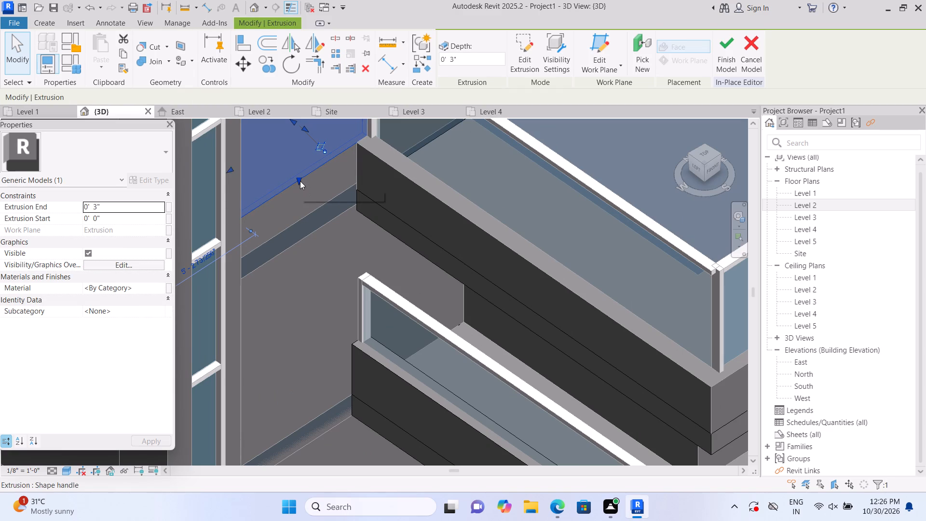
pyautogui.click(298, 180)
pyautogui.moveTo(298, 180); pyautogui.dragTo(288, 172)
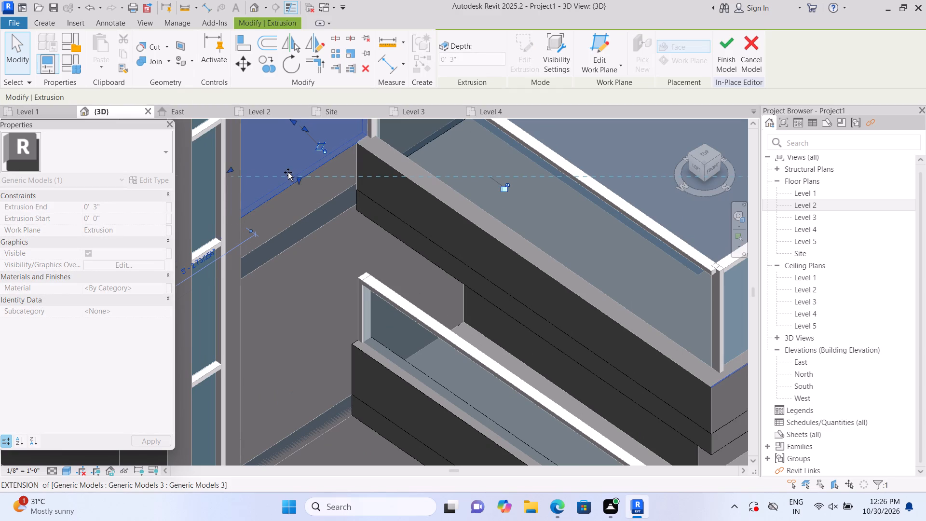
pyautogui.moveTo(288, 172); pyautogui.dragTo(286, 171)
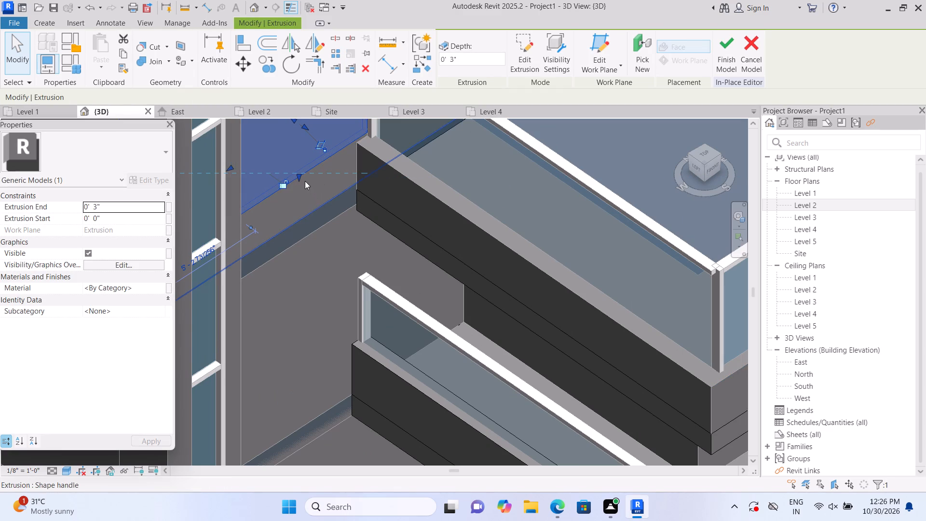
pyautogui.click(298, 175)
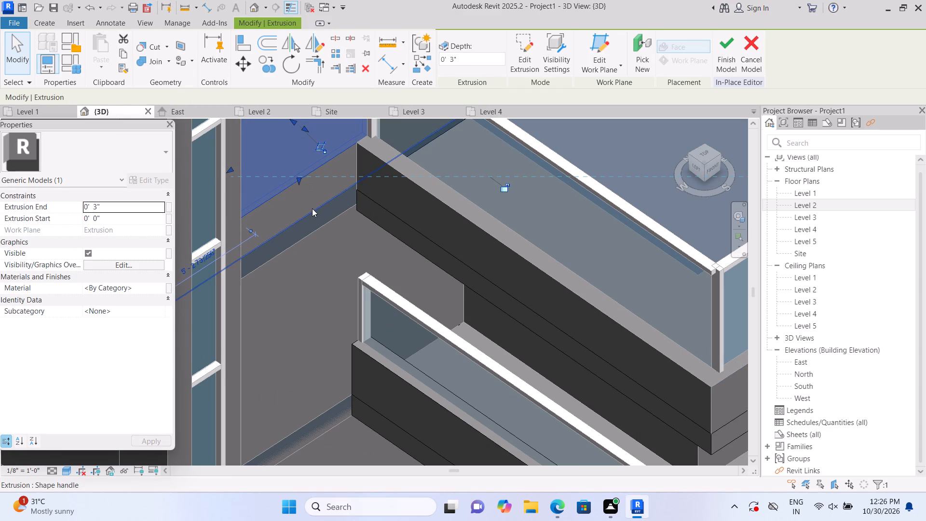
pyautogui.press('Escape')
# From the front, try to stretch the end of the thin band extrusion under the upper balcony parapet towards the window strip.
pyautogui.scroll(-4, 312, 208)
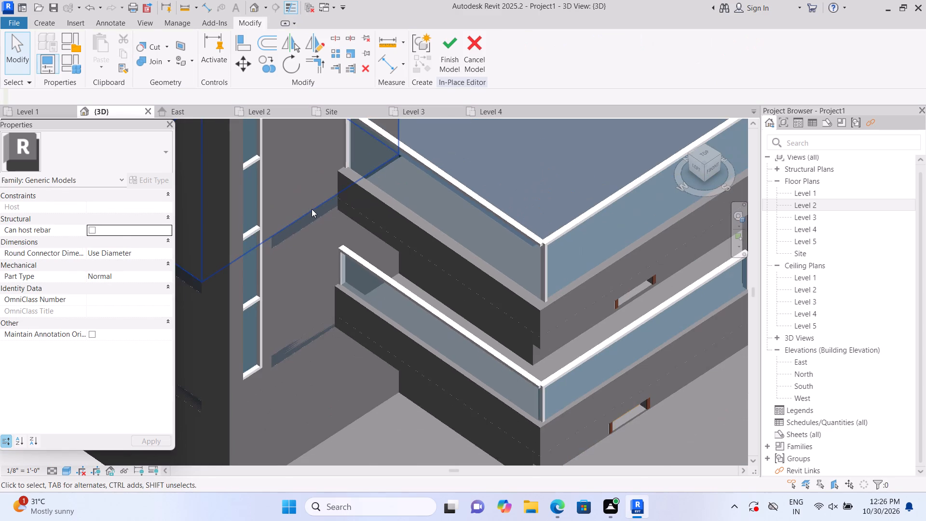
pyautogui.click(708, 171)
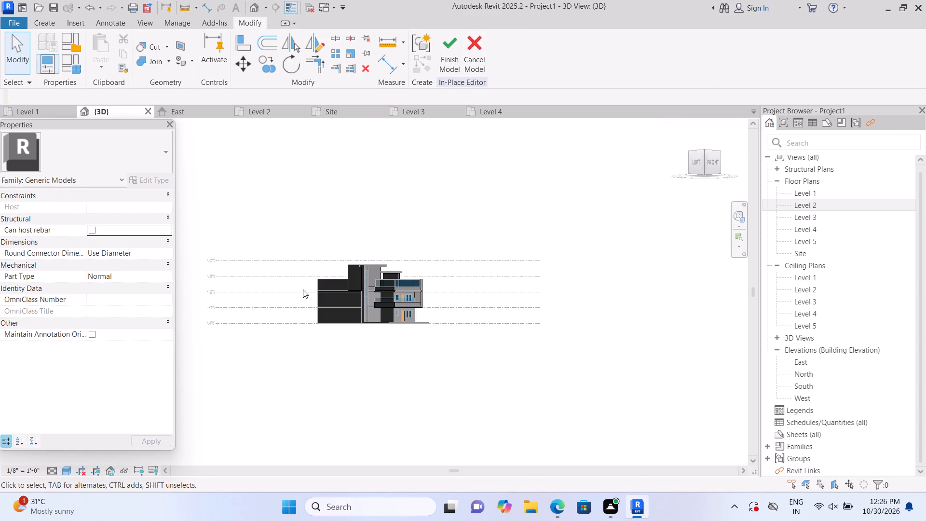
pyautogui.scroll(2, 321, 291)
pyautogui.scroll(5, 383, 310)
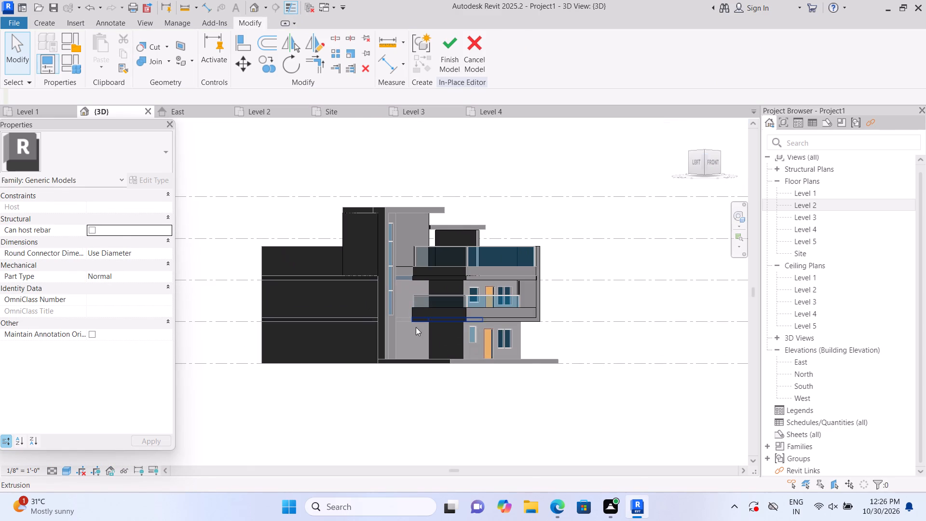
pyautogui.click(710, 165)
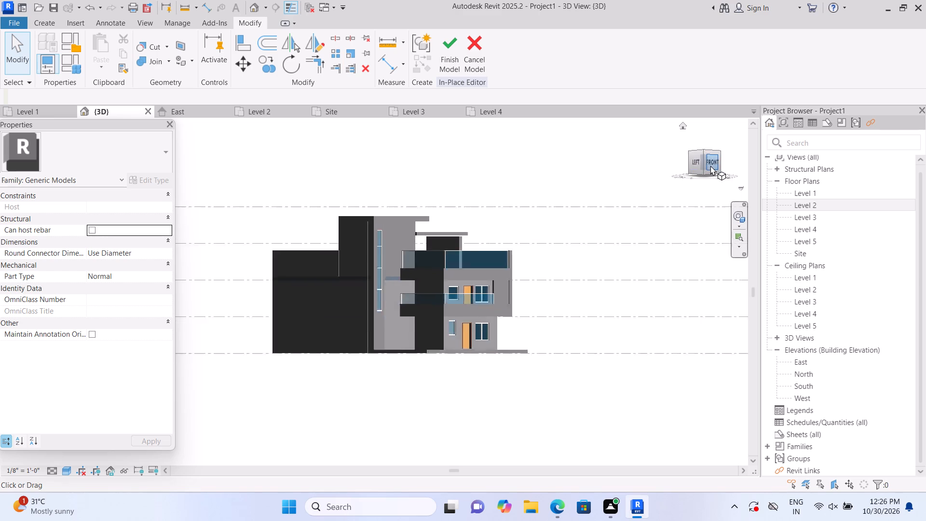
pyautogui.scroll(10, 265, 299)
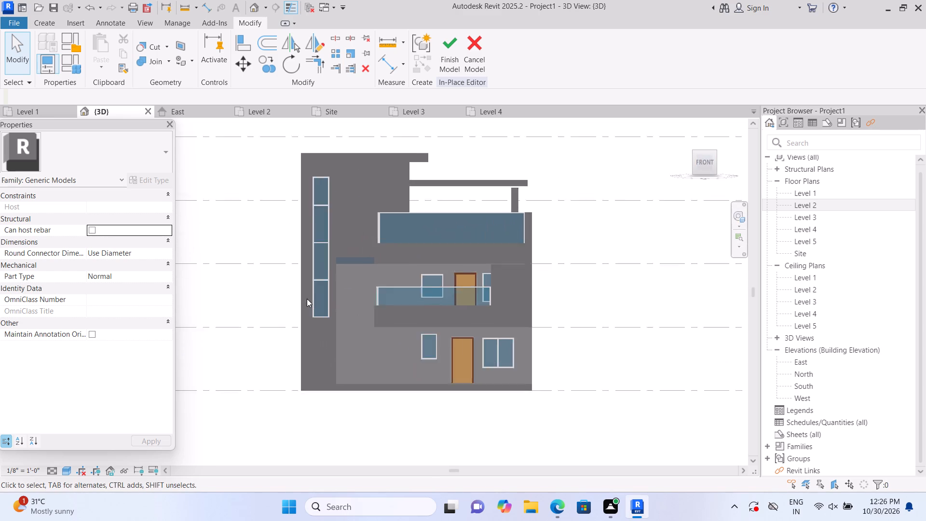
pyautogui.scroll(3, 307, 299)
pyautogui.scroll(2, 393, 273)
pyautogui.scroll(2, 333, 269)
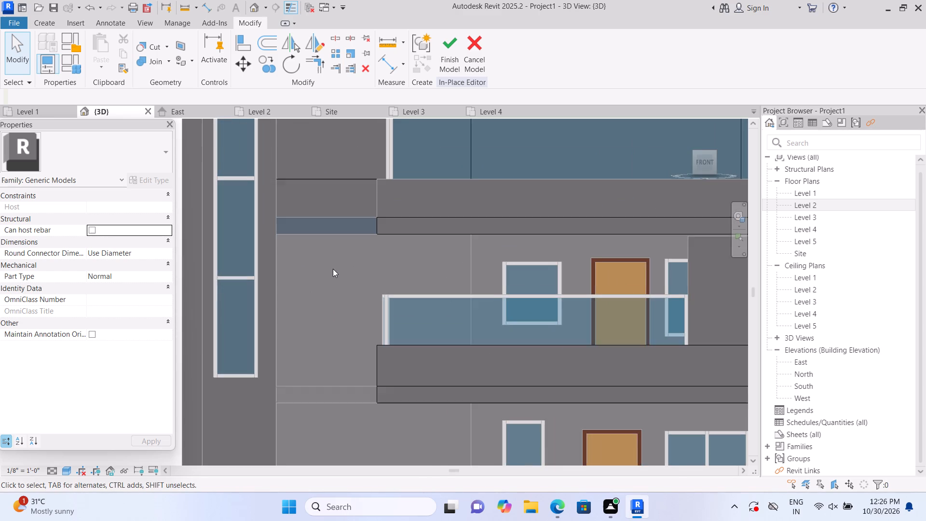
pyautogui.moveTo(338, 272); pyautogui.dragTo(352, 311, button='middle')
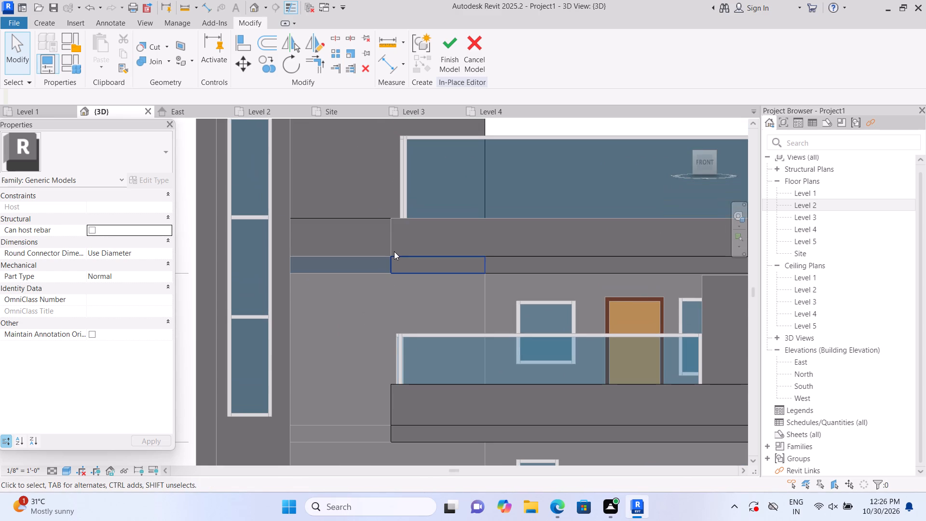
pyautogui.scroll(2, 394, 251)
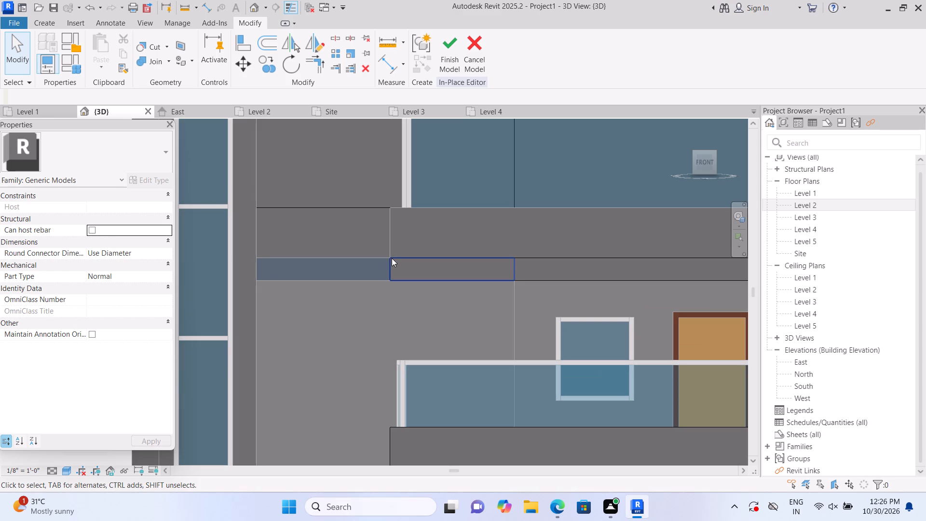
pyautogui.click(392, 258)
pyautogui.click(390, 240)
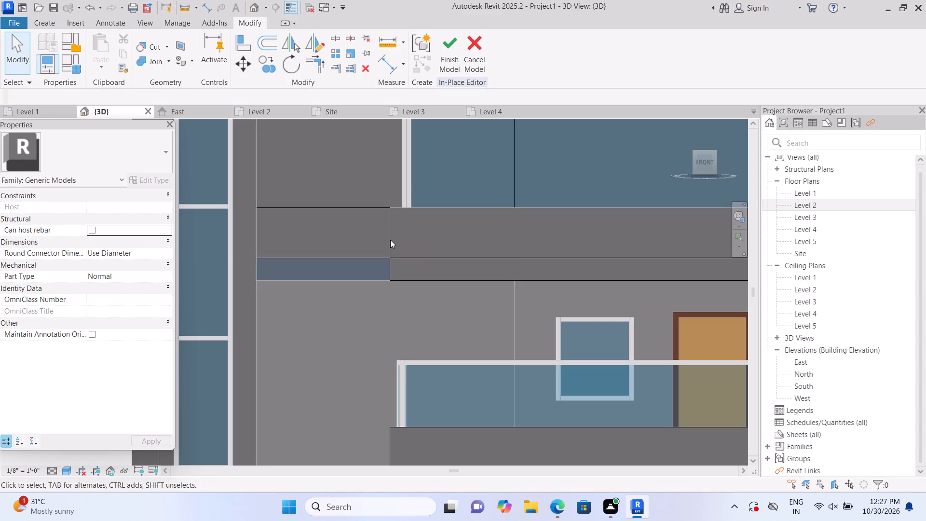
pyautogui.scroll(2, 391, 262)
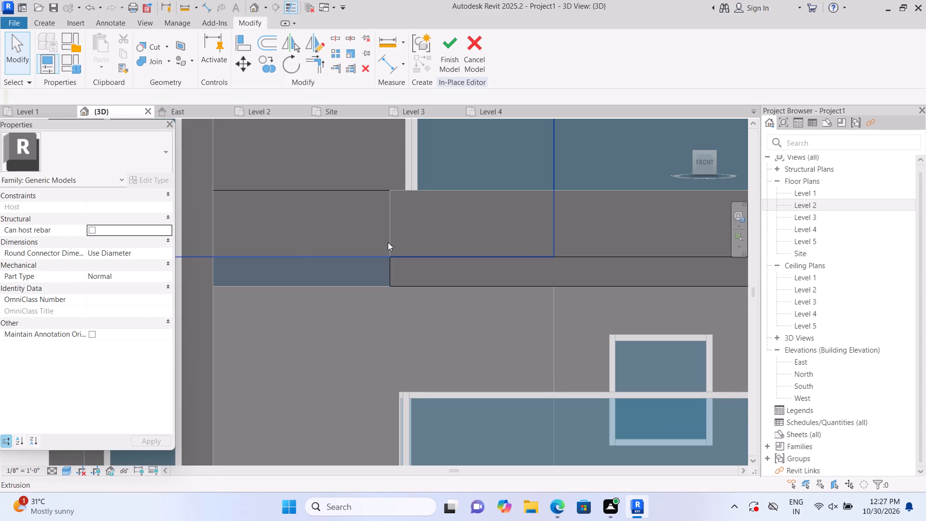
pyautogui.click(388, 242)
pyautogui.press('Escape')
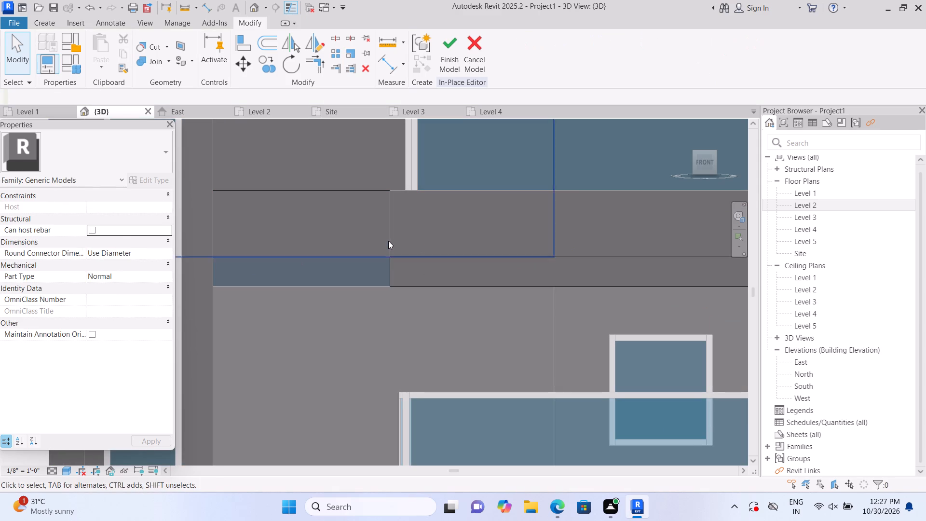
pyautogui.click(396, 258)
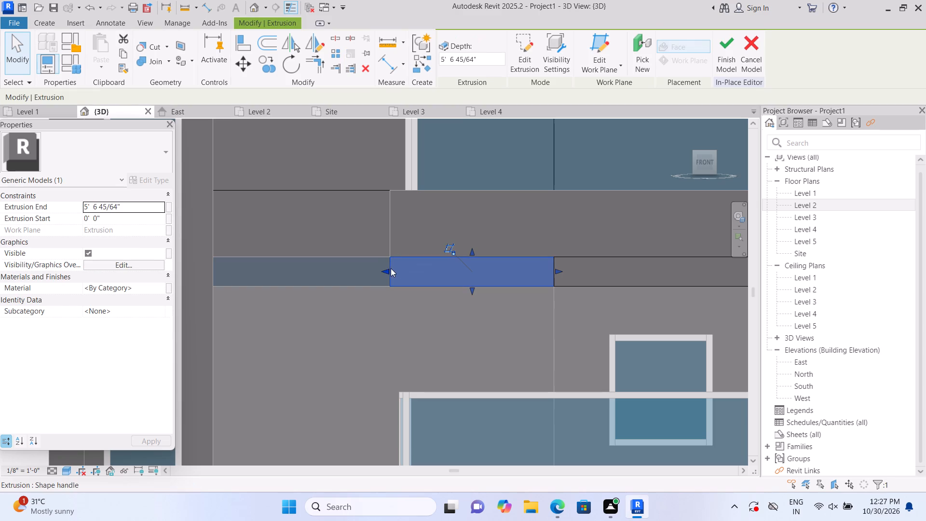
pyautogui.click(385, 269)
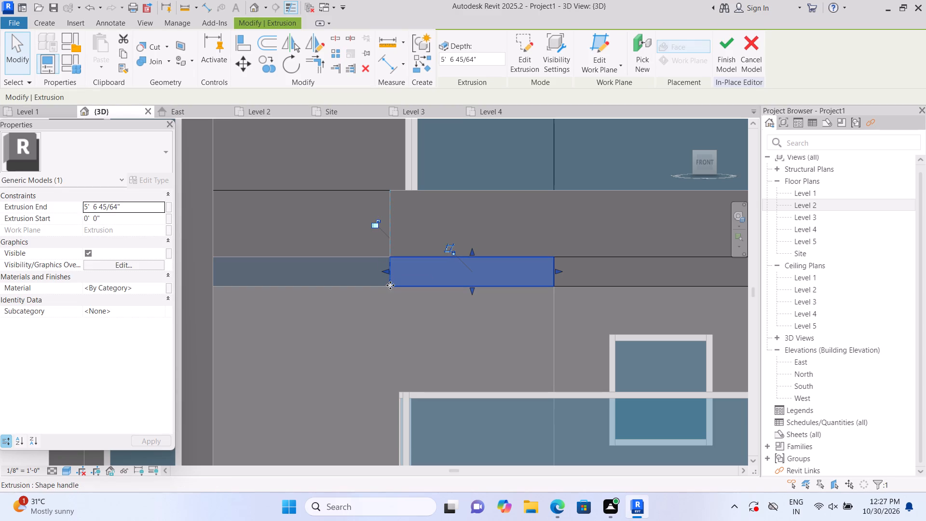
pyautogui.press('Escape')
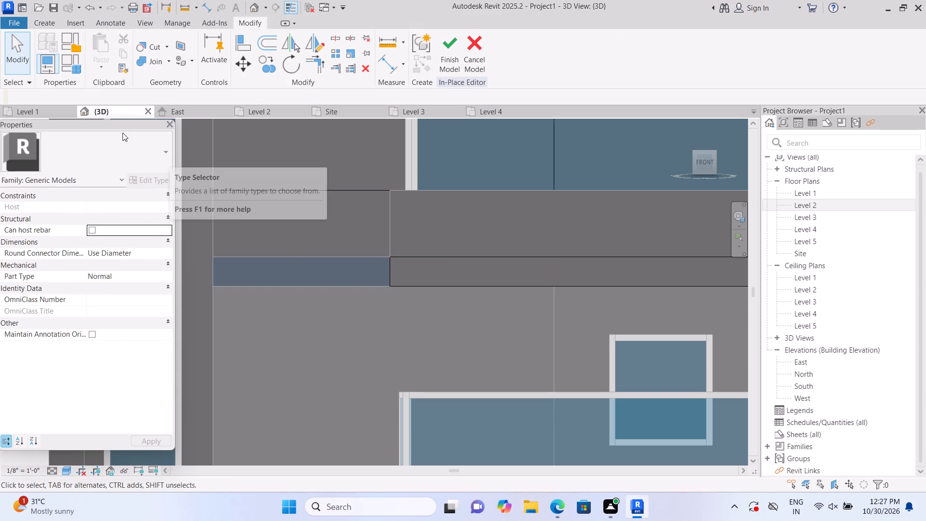
# Start a new 3" extrusion with its work plane on the front face of the upper panel beside the balcony glazing.
pyautogui.click(51, 27)
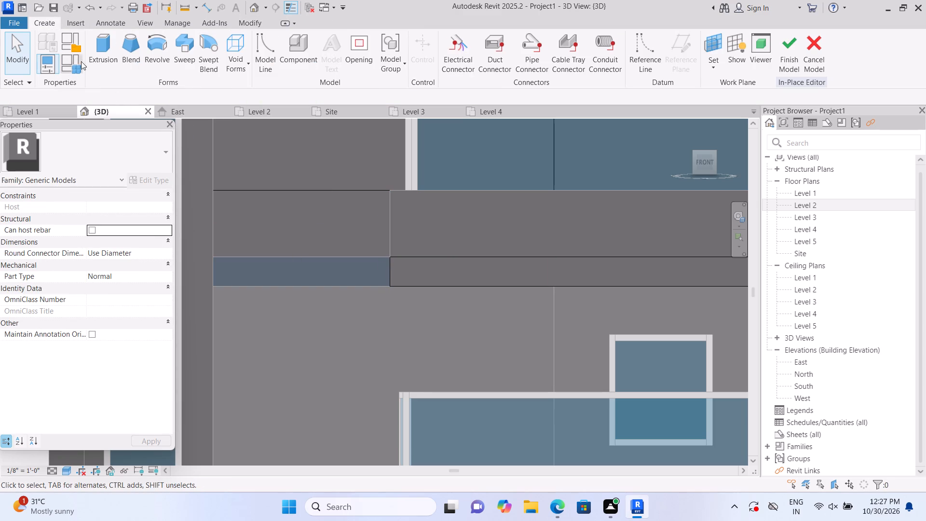
pyautogui.click(98, 65)
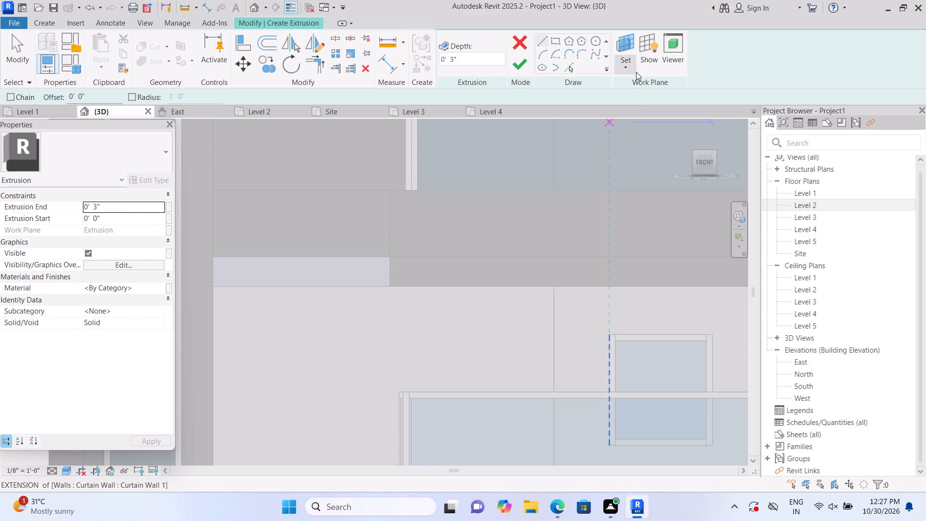
pyautogui.doubleClick(636, 70)
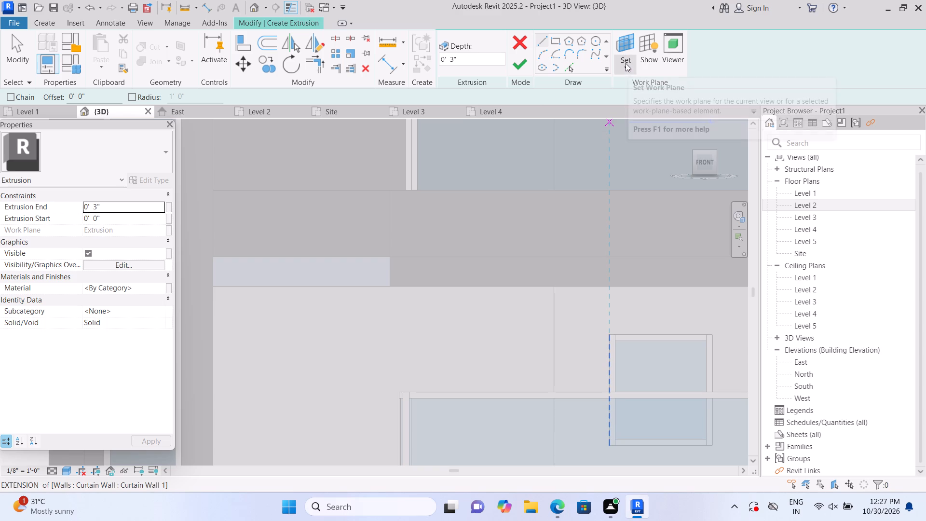
pyautogui.click(626, 63)
pyautogui.click(639, 121)
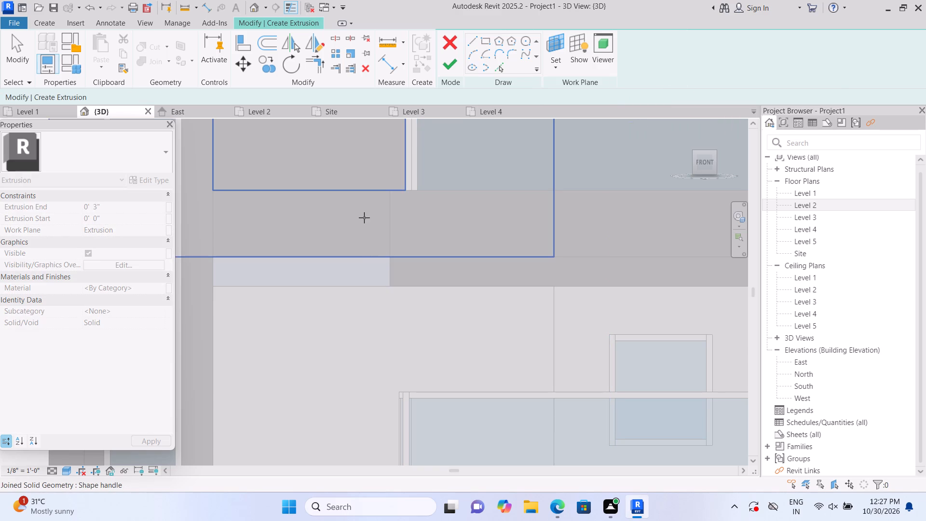
pyautogui.scroll(-4, 362, 206)
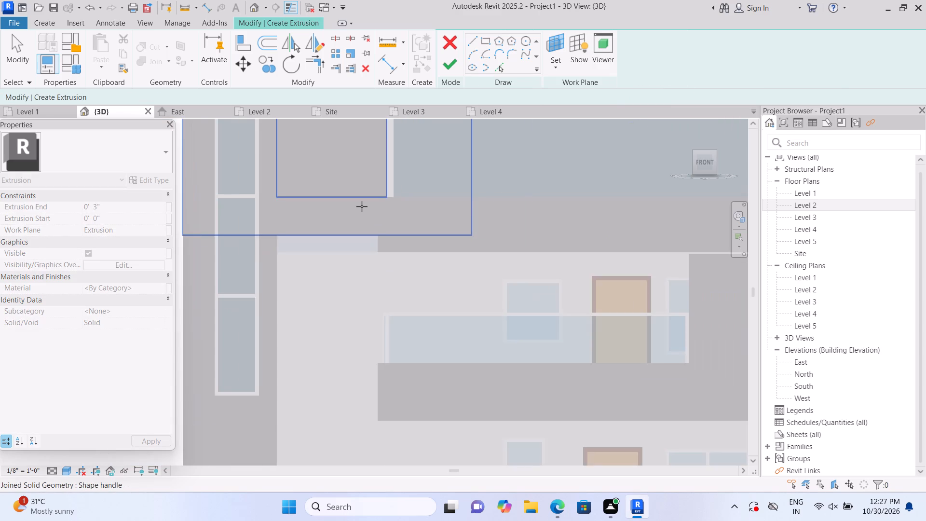
pyautogui.scroll(-3, 362, 206)
pyautogui.moveTo(361, 206); pyautogui.dragTo(370, 277, button='middle')
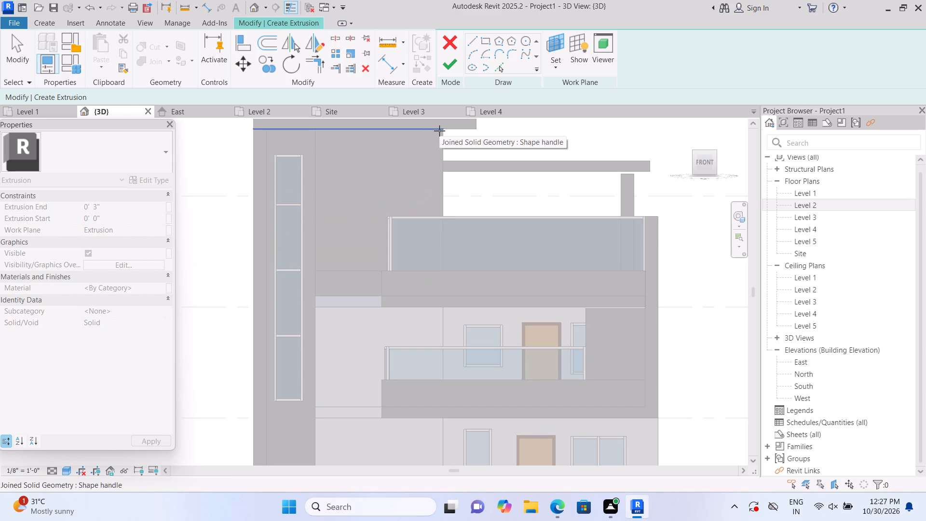
pyautogui.scroll(2, 357, 288)
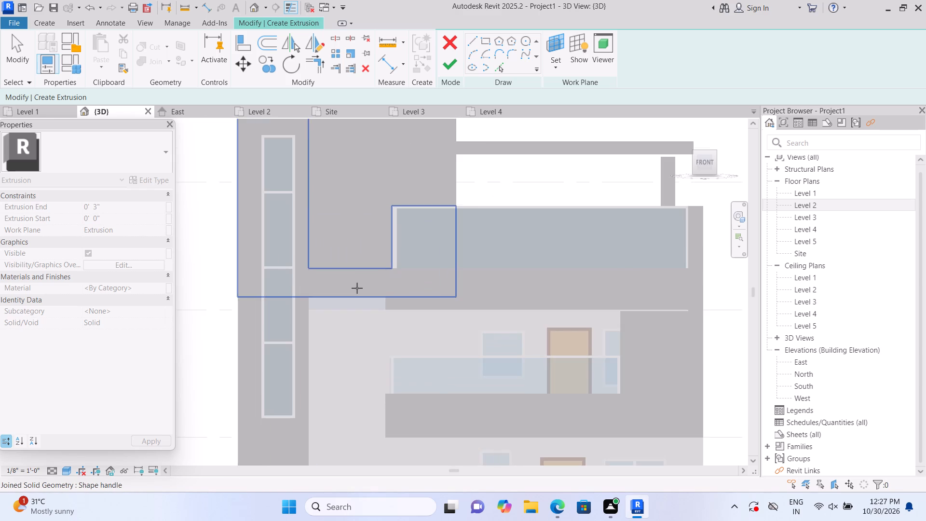
pyautogui.scroll(4, 357, 288)
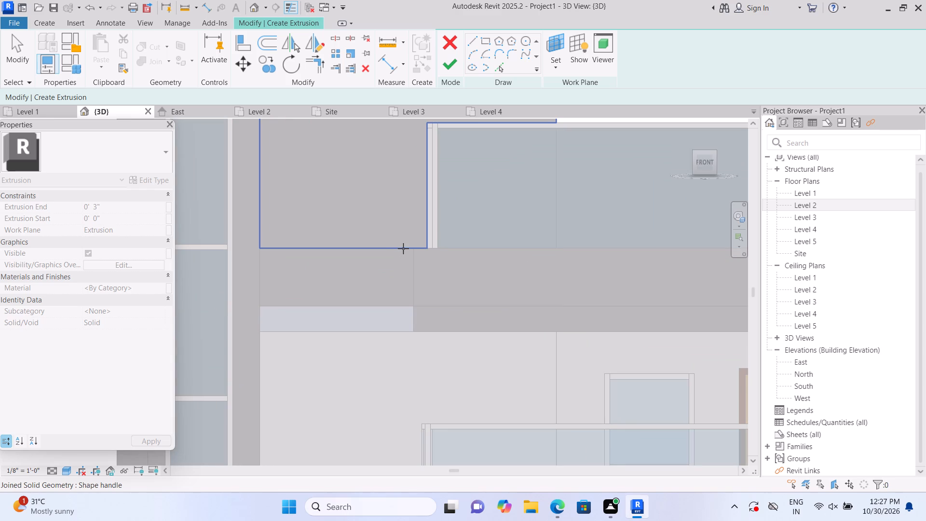
pyautogui.click(403, 248)
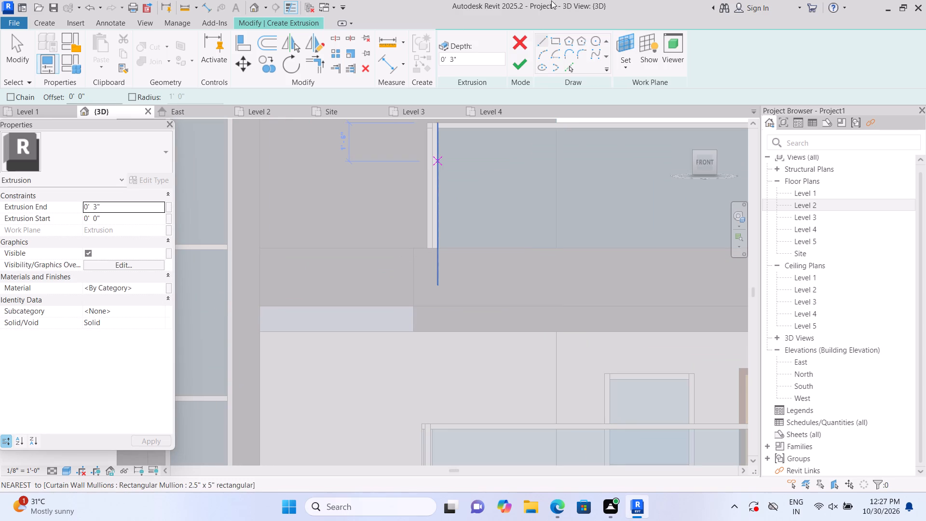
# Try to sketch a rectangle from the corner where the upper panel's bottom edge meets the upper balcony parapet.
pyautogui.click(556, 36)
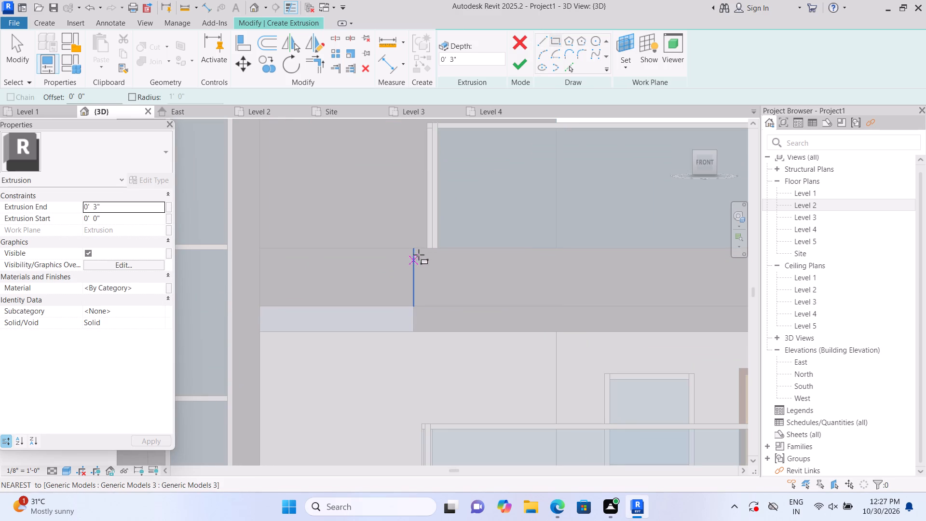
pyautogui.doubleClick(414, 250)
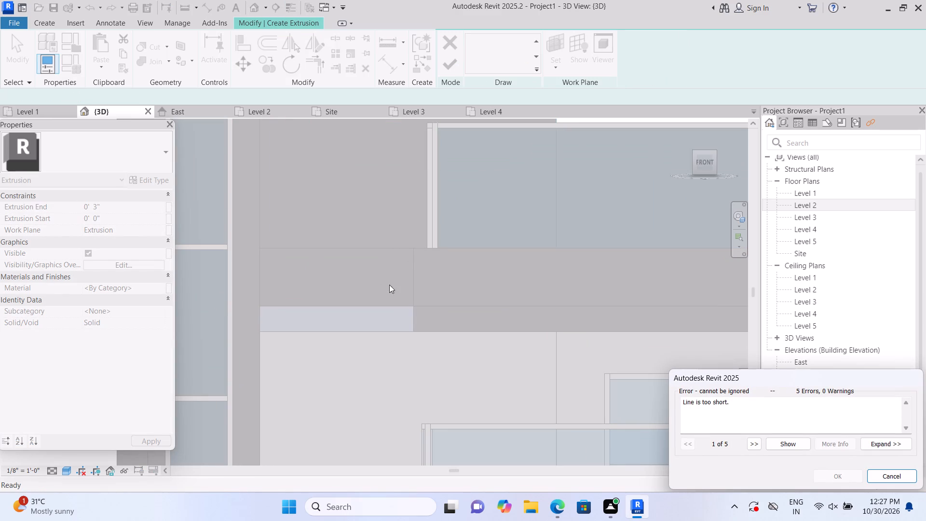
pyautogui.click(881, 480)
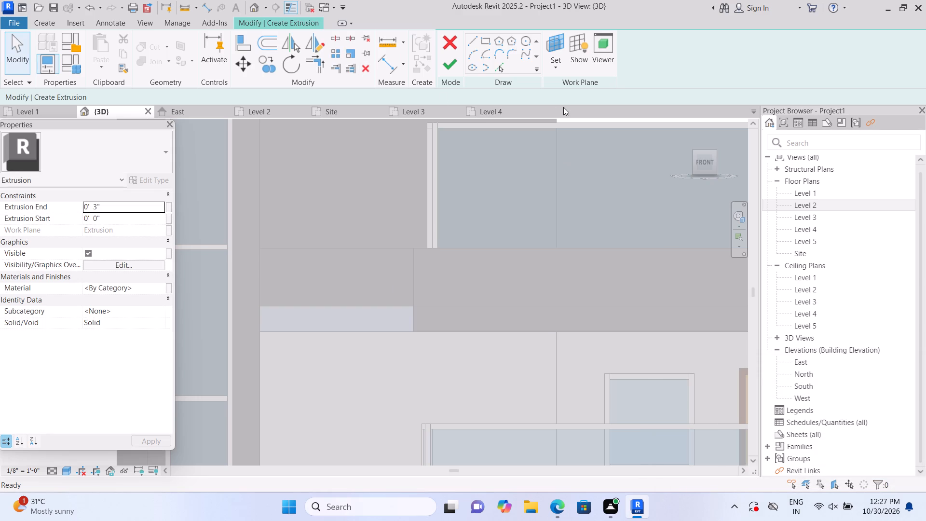
# Create a 3" extrusion on the ground-floor front wall of the tall block from a rectangle about 11'-6 3/4" wide and 9'-0" high.
pyautogui.click(560, 73)
pyautogui.click(578, 119)
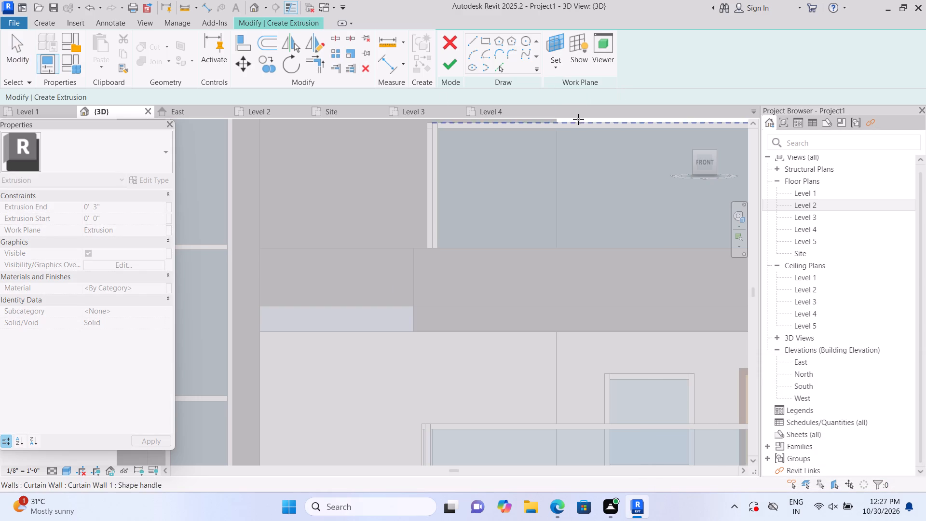
pyautogui.scroll(-7, 384, 251)
pyautogui.scroll(-2, 336, 194)
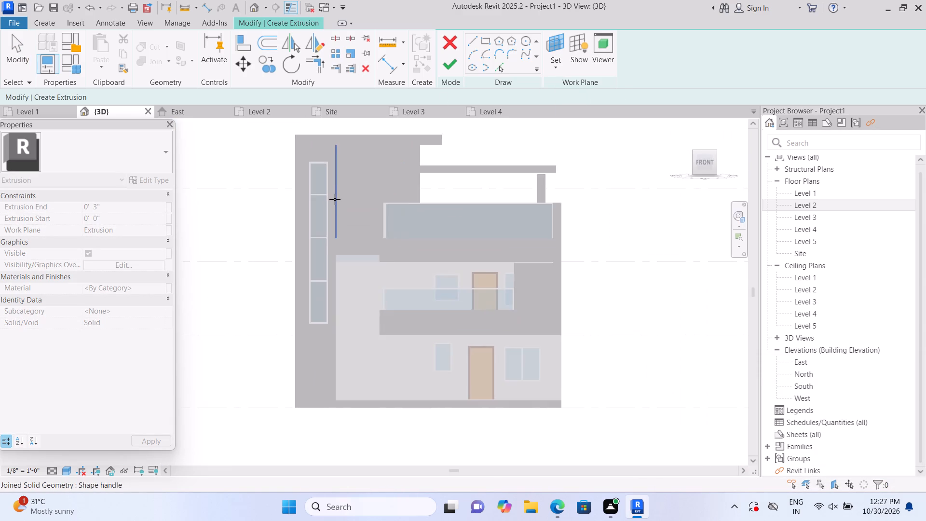
pyautogui.scroll(1, 334, 200)
pyautogui.moveTo(333, 201); pyautogui.dragTo(298, 226, button='middle')
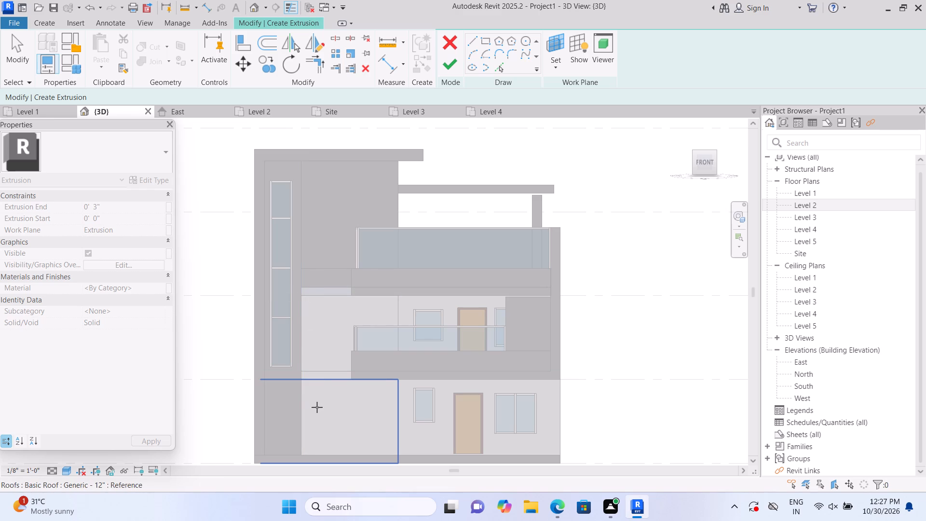
pyautogui.scroll(3, 317, 408)
pyautogui.scroll(-2, 313, 408)
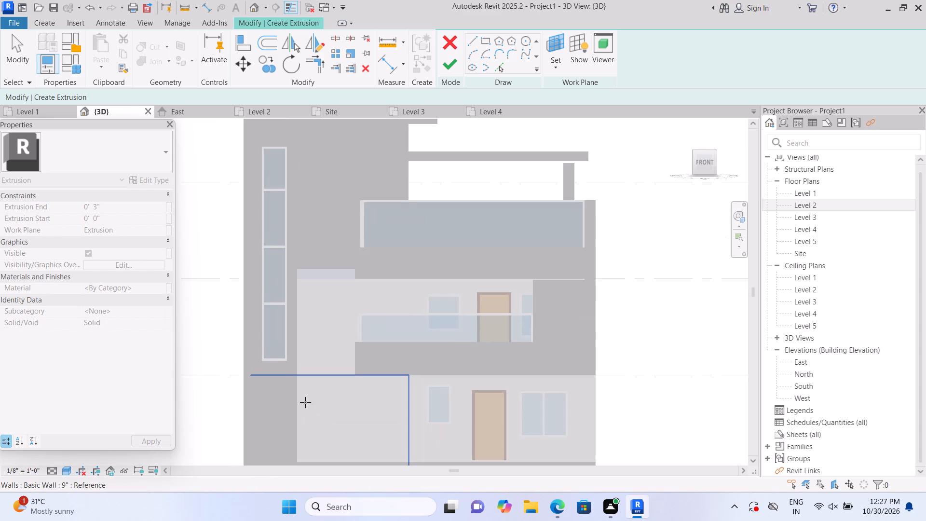
pyautogui.scroll(-1, 305, 401)
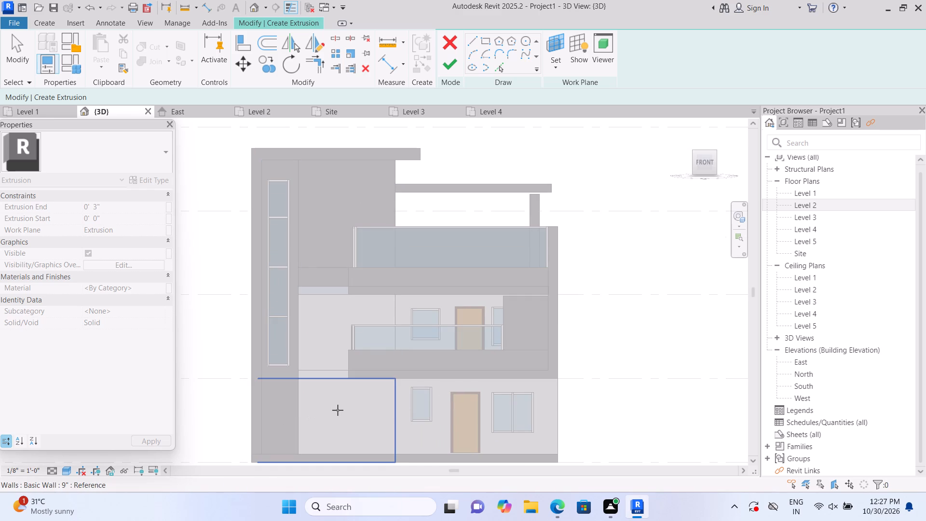
pyautogui.click(341, 408)
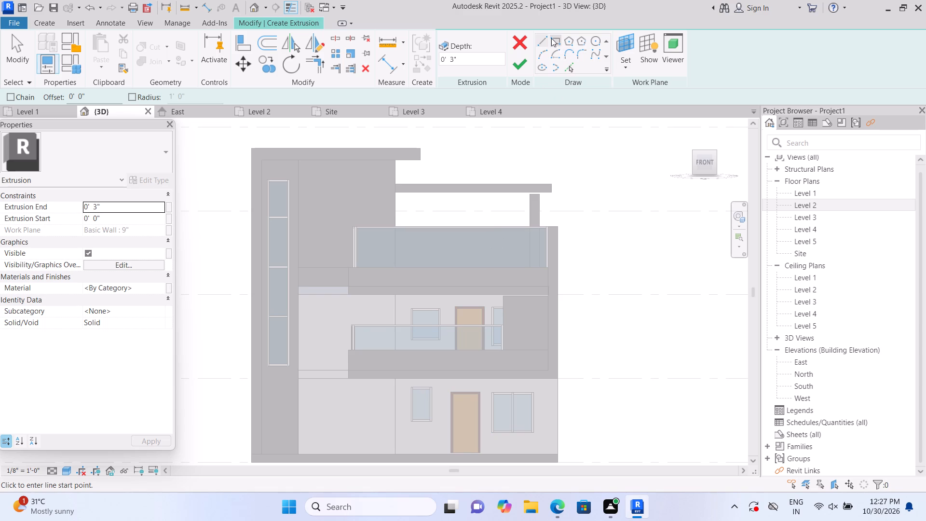
pyautogui.click(551, 37)
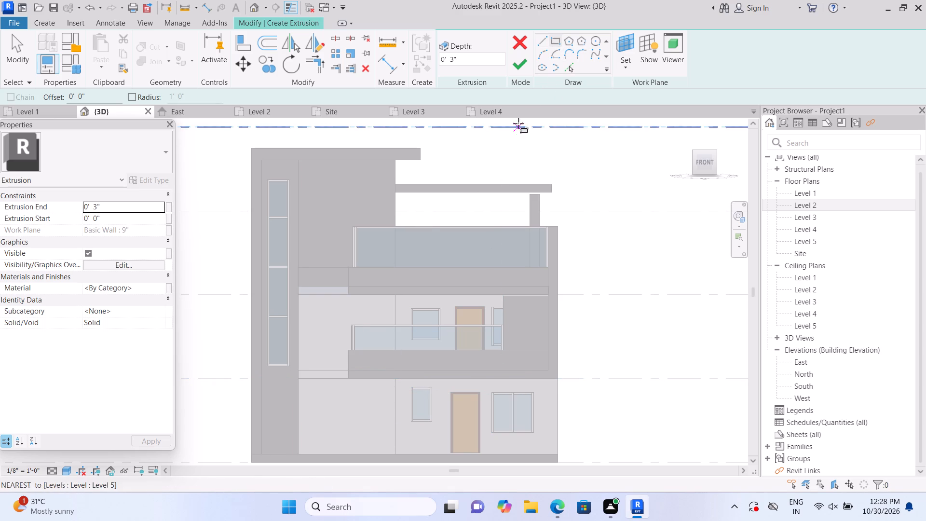
pyautogui.click(559, 39)
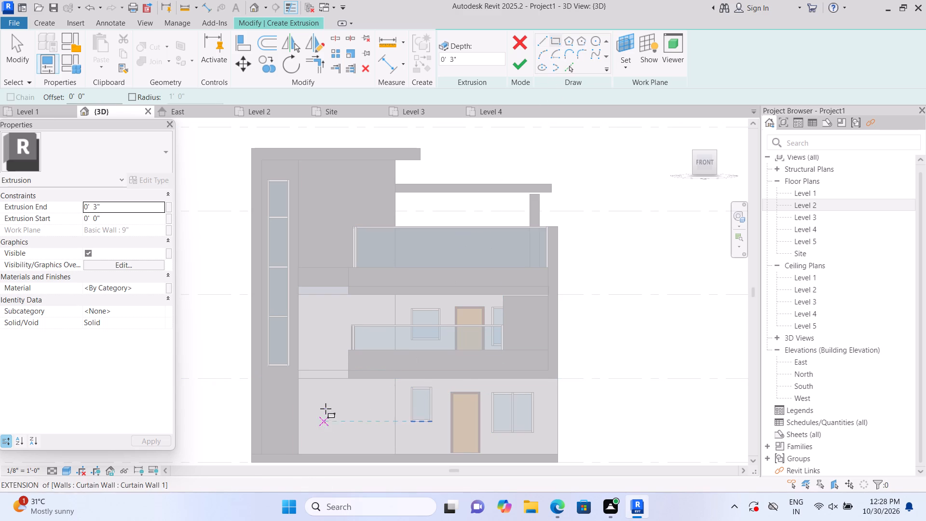
pyautogui.click(302, 380)
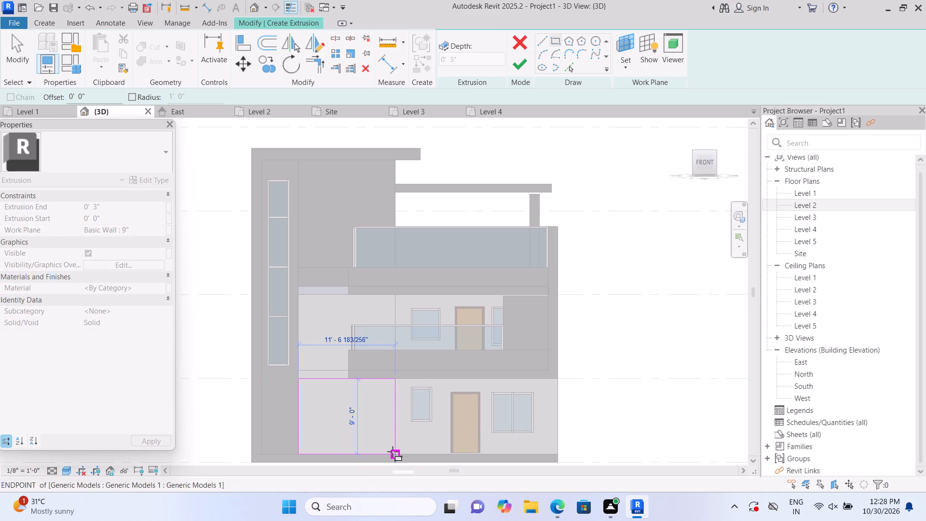
pyautogui.click(393, 452)
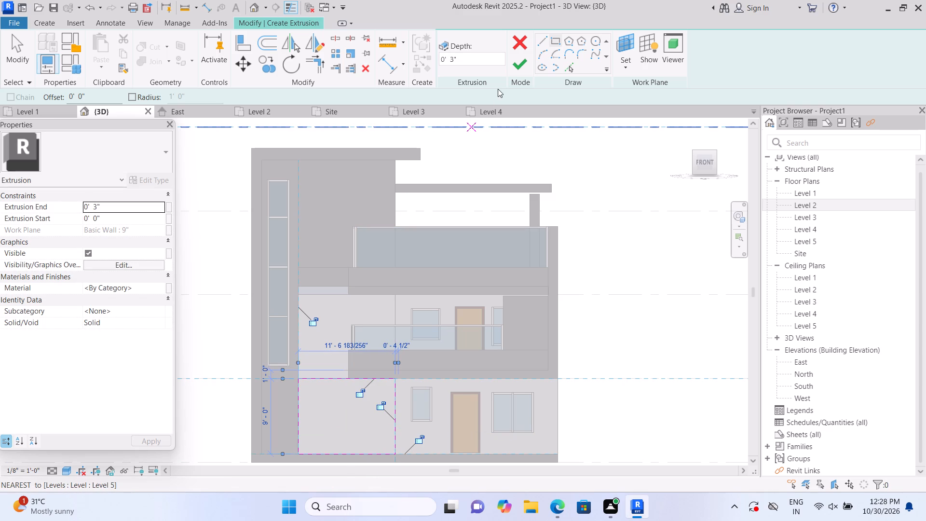
pyautogui.click(522, 73)
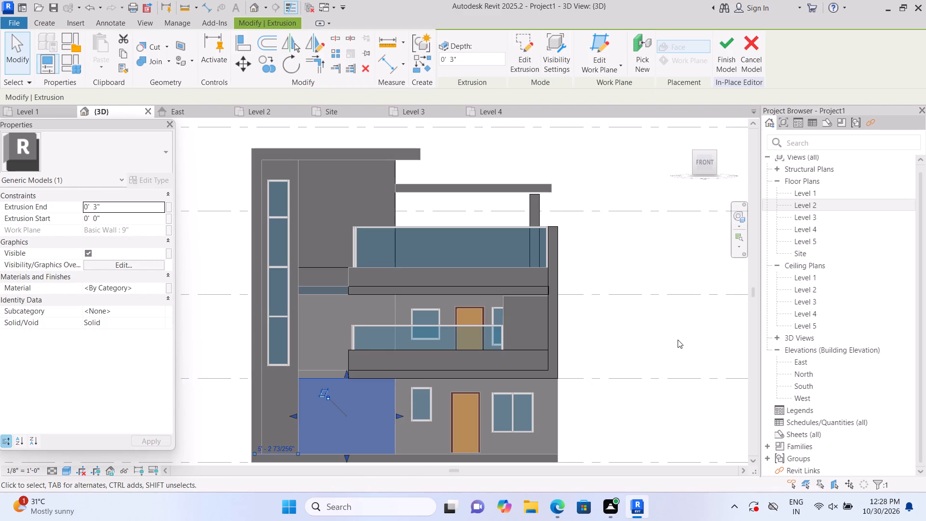
pyautogui.click(676, 341)
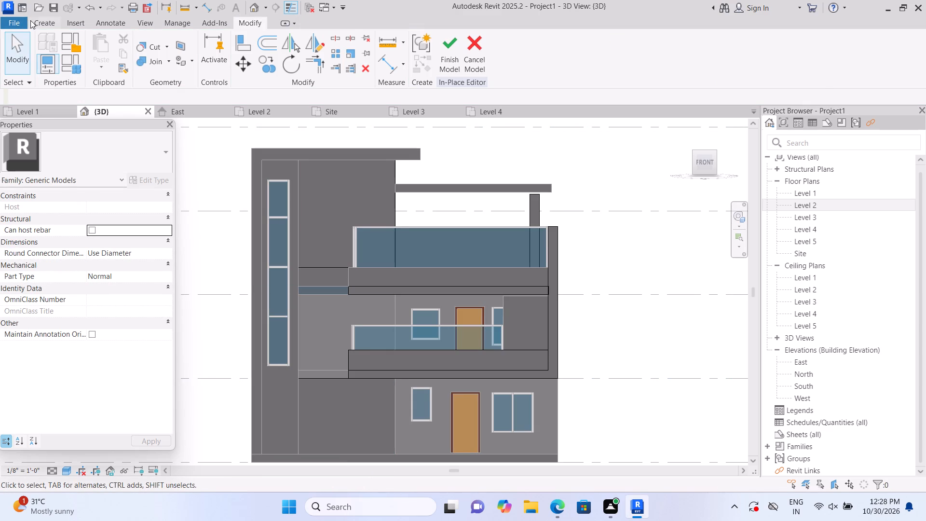
# Create another 3" extrusion on the wall above, about 6'-0" wide and 10'-0" high, from the ground-floor panel up to Level 3.
pyautogui.click(36, 22)
pyautogui.click(102, 65)
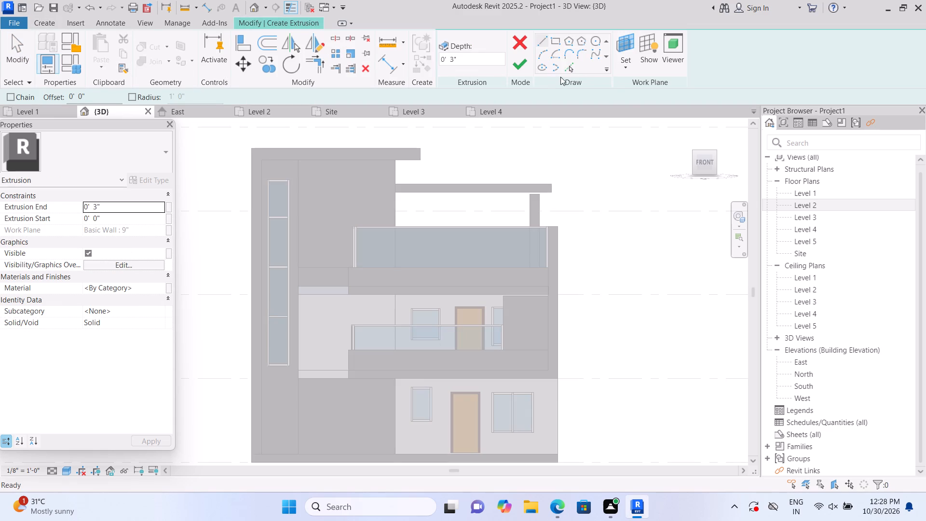
pyautogui.click(621, 69)
pyautogui.click(638, 114)
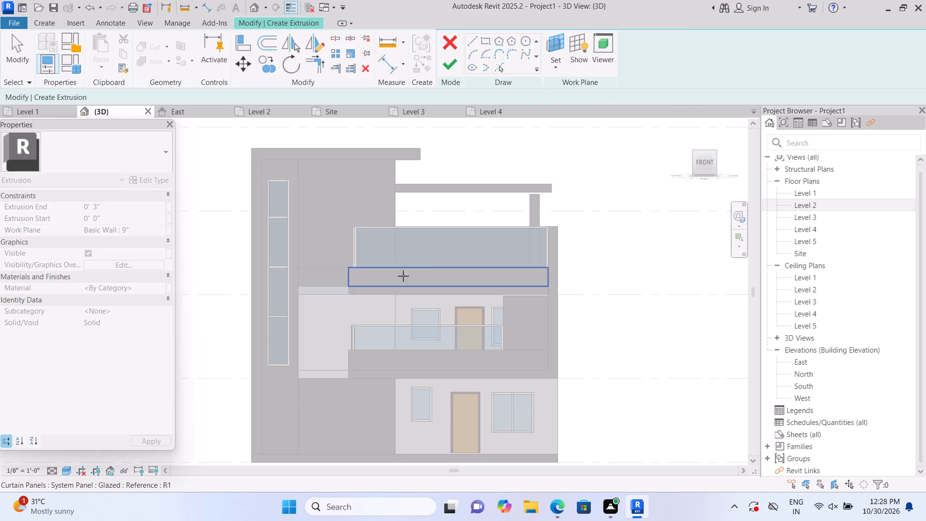
pyautogui.click(304, 349)
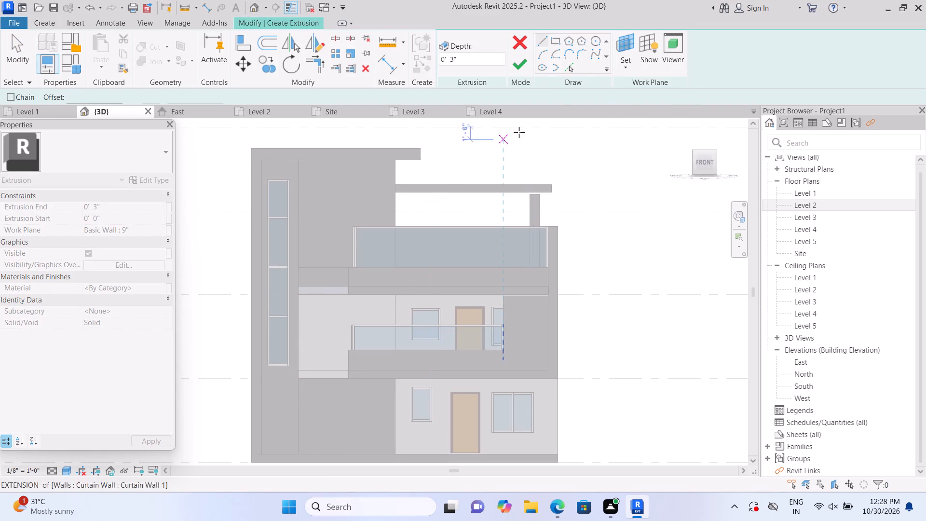
pyautogui.click(556, 41)
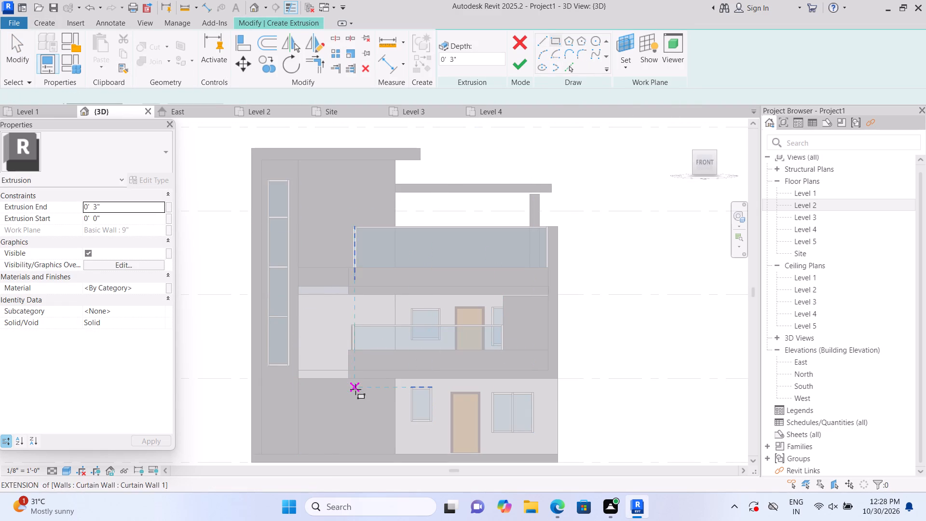
pyautogui.click(346, 378)
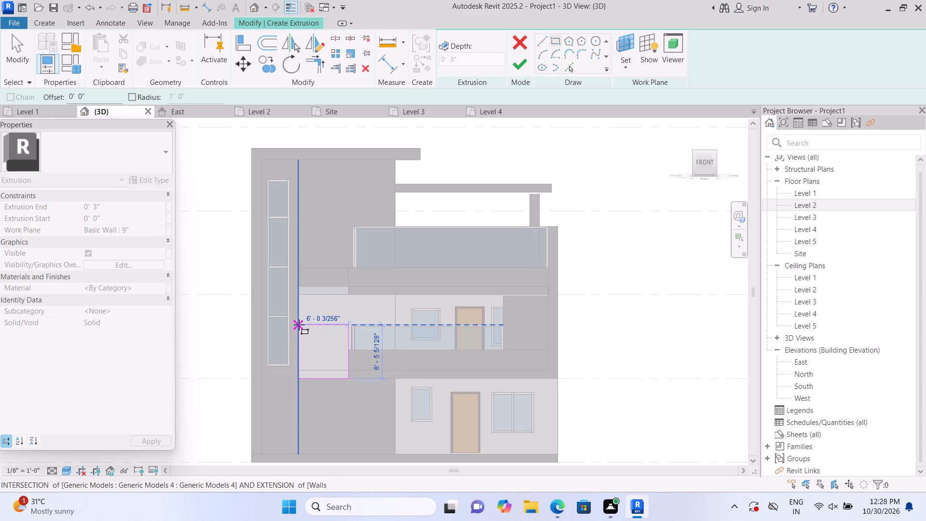
pyautogui.doubleClick(301, 297)
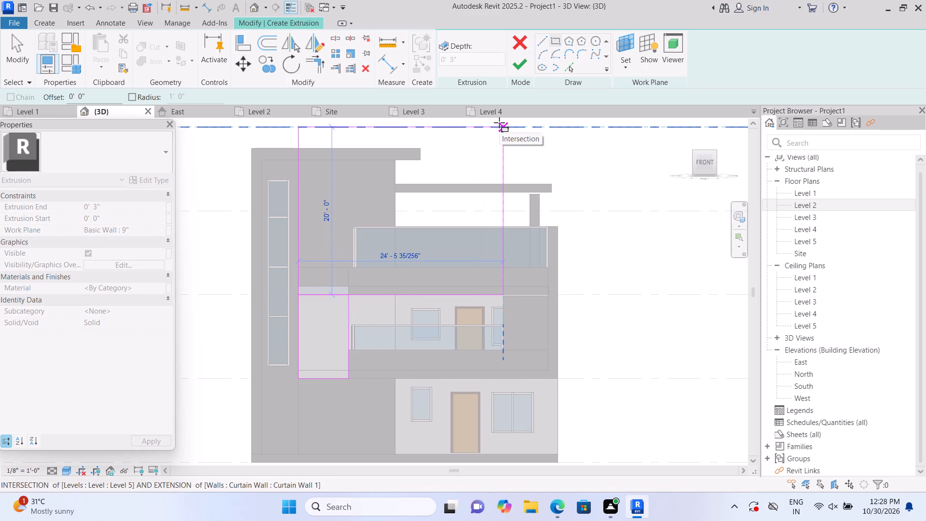
pyautogui.press('Escape')
pyautogui.click(524, 68)
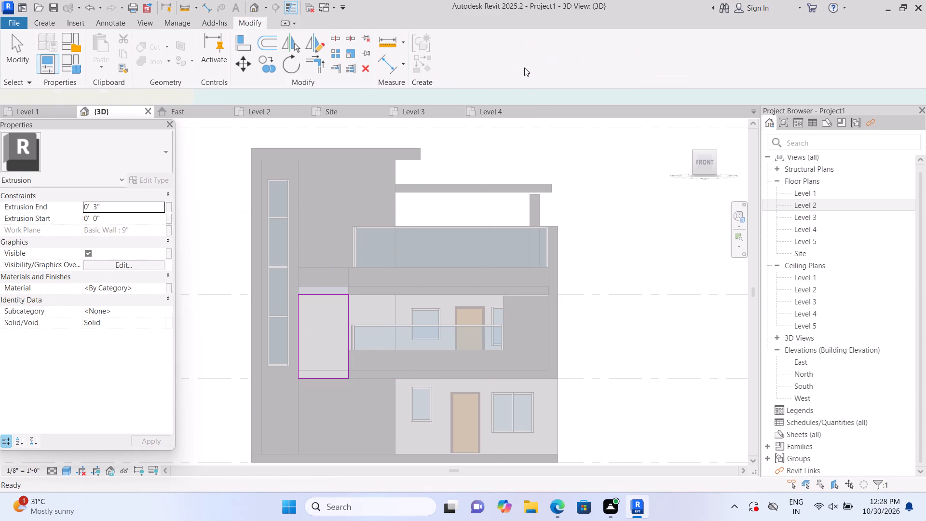
pyautogui.click(580, 197)
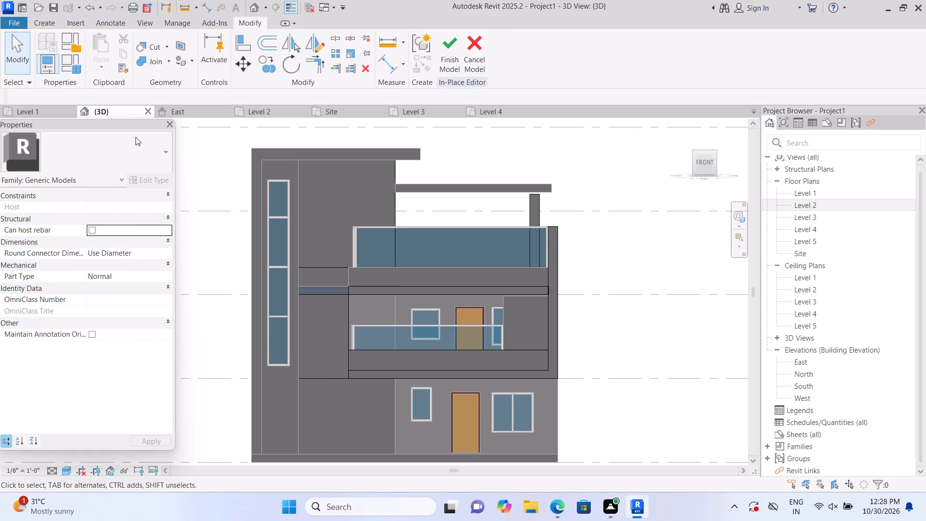
# Join the ground-floor wall panel with the 10'-0" high panel directly above it.
pyautogui.click(171, 62)
pyautogui.click(177, 82)
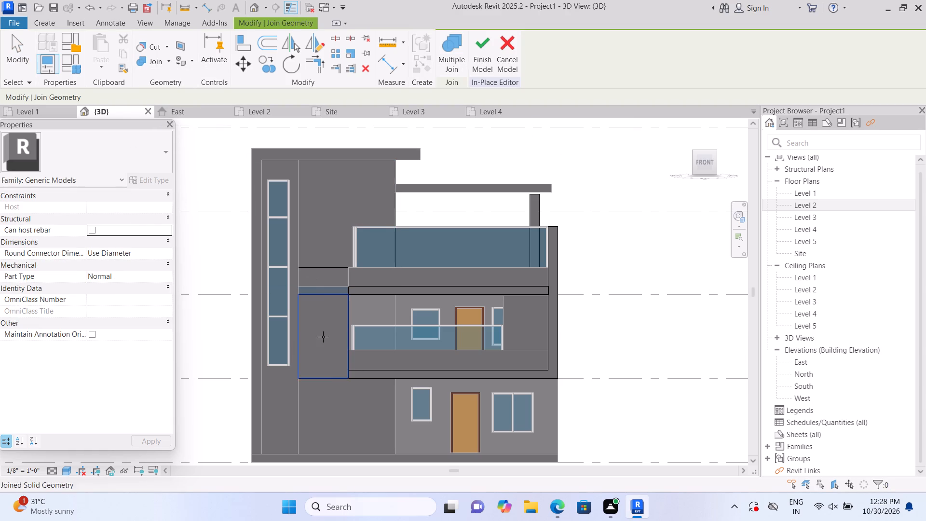
pyautogui.click(333, 400)
pyautogui.click(317, 364)
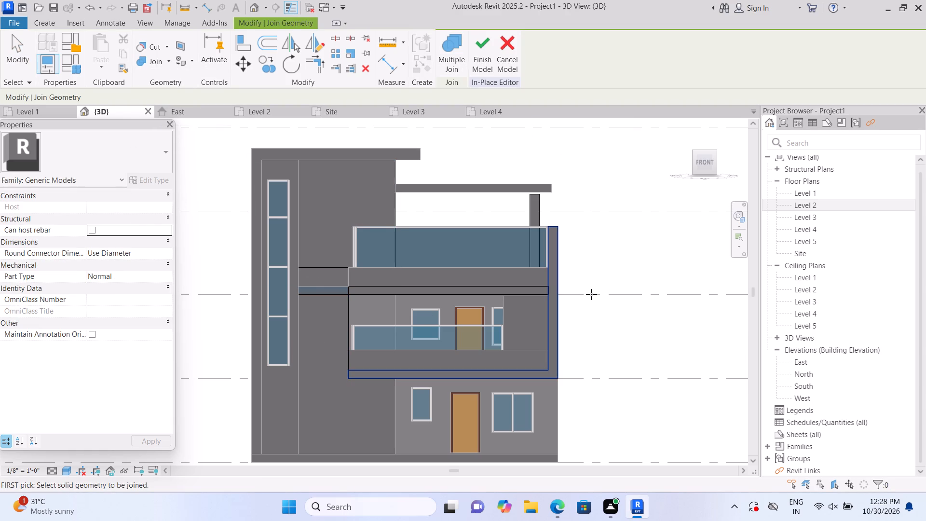
# Create a 3" extrusion on the exposed 12" roof edge beside the upper balcony, from a rectangle about 6'-0" wide and 1'-0" high.
pyautogui.scroll(1, 591, 294)
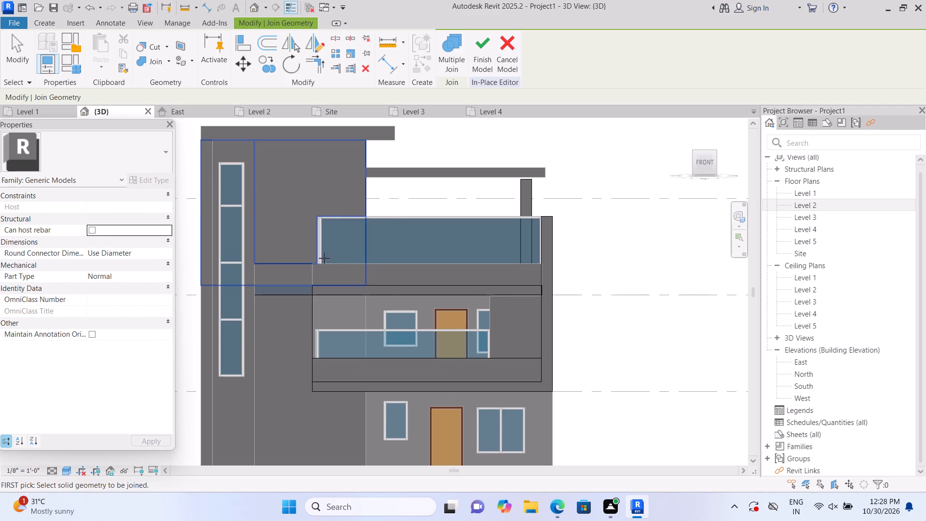
pyautogui.moveTo(400, 209); pyautogui.dragTo(487, 235, button='middle')
pyautogui.scroll(1, 441, 274)
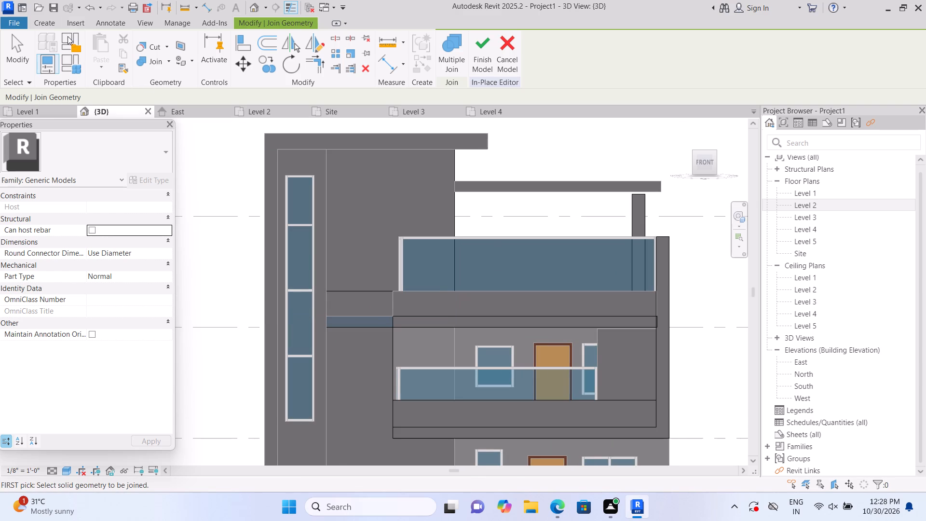
pyautogui.click(51, 22)
pyautogui.click(108, 55)
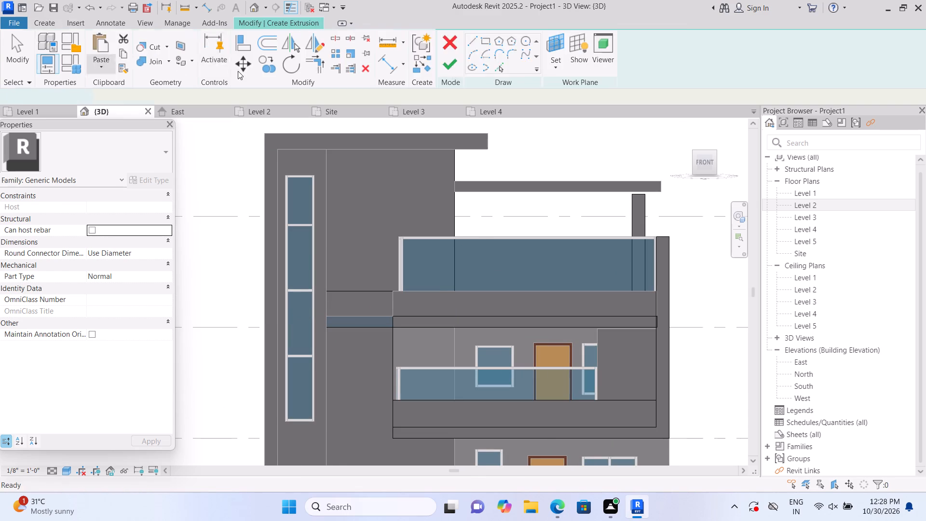
pyautogui.click(625, 68)
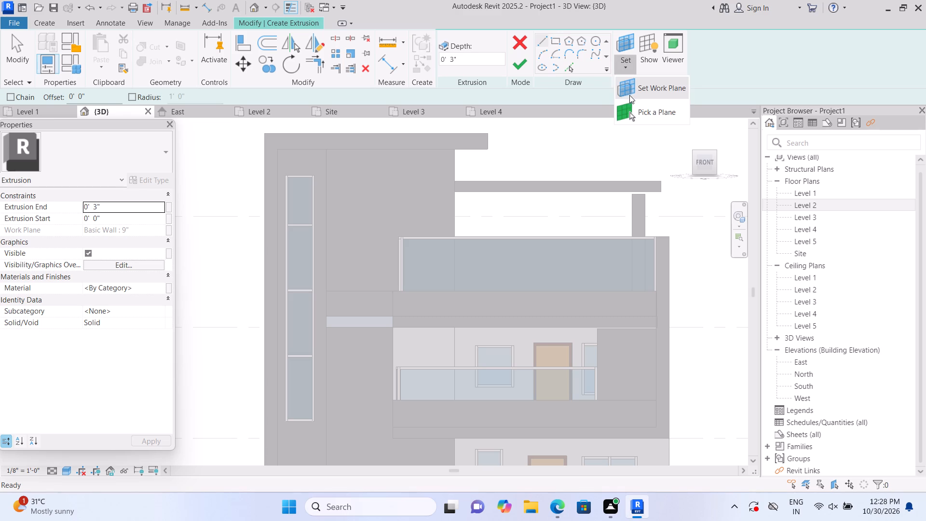
pyautogui.click(632, 113)
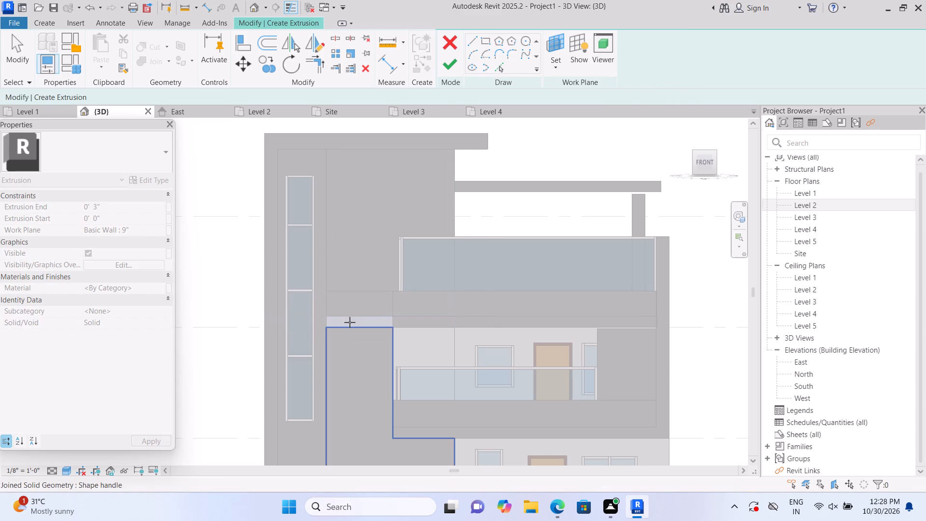
pyautogui.scroll(1, 350, 322)
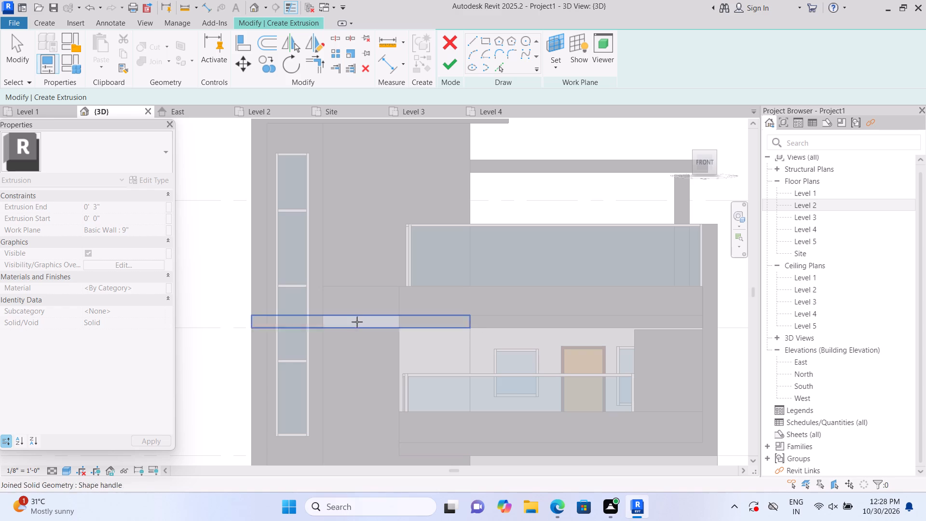
pyautogui.click(355, 321)
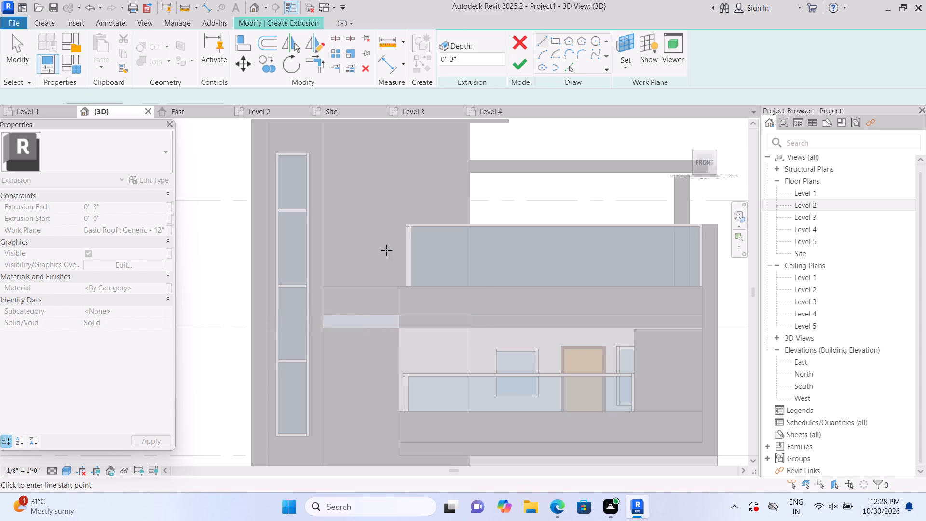
pyautogui.click(558, 37)
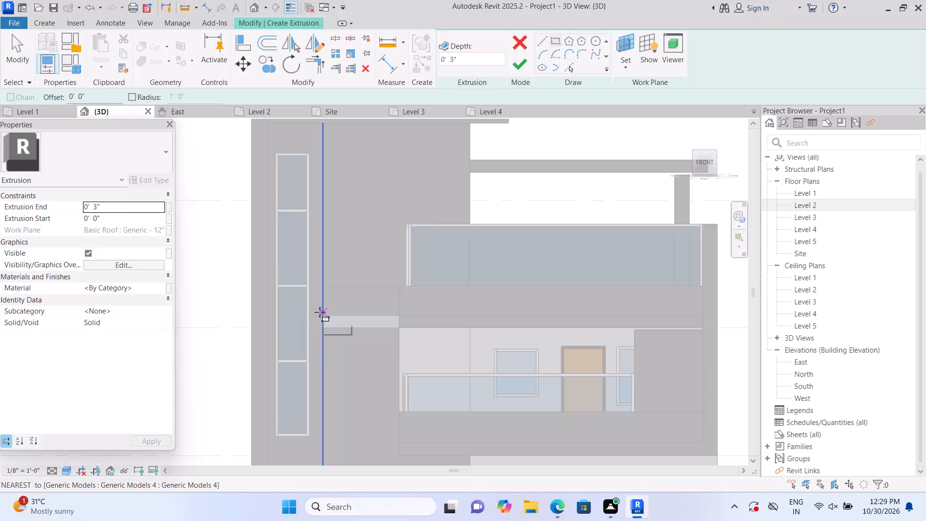
pyautogui.scroll(8, 325, 320)
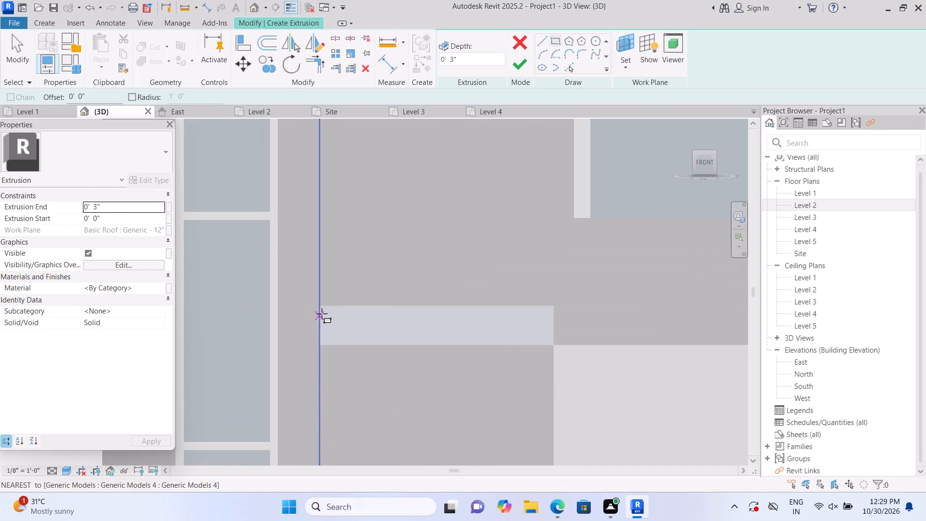
pyautogui.click(323, 305)
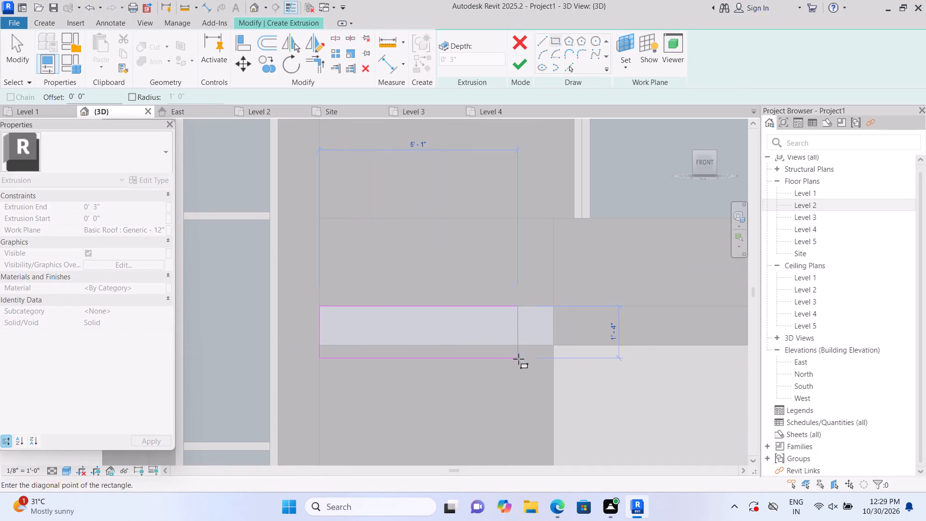
pyautogui.click(551, 346)
pyautogui.click(514, 65)
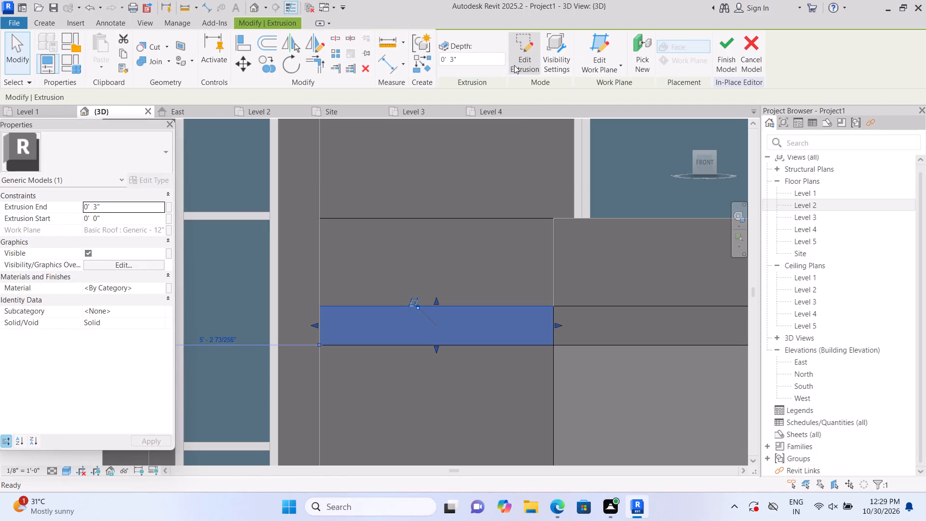
pyautogui.click(618, 387)
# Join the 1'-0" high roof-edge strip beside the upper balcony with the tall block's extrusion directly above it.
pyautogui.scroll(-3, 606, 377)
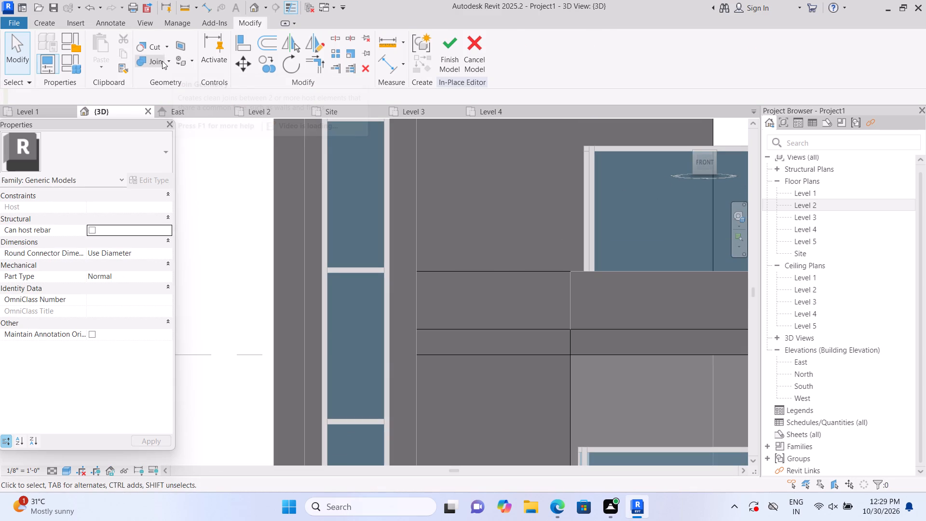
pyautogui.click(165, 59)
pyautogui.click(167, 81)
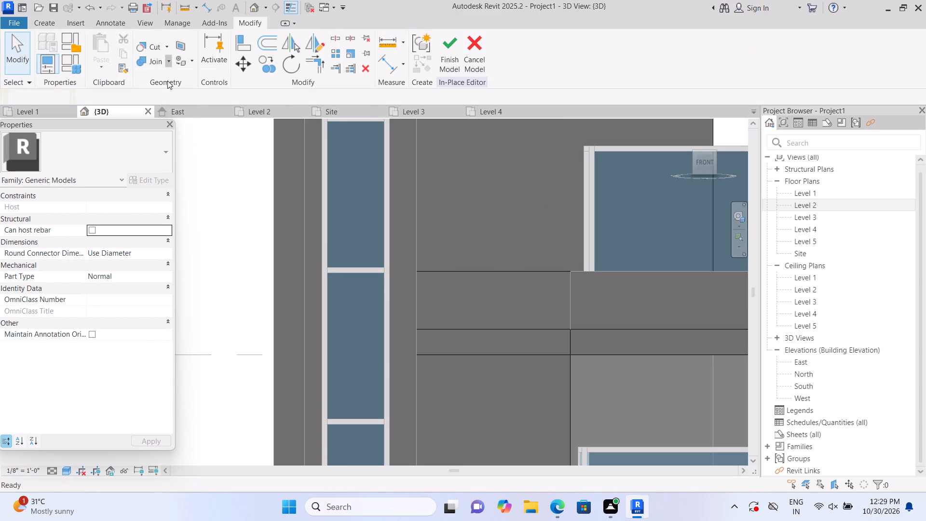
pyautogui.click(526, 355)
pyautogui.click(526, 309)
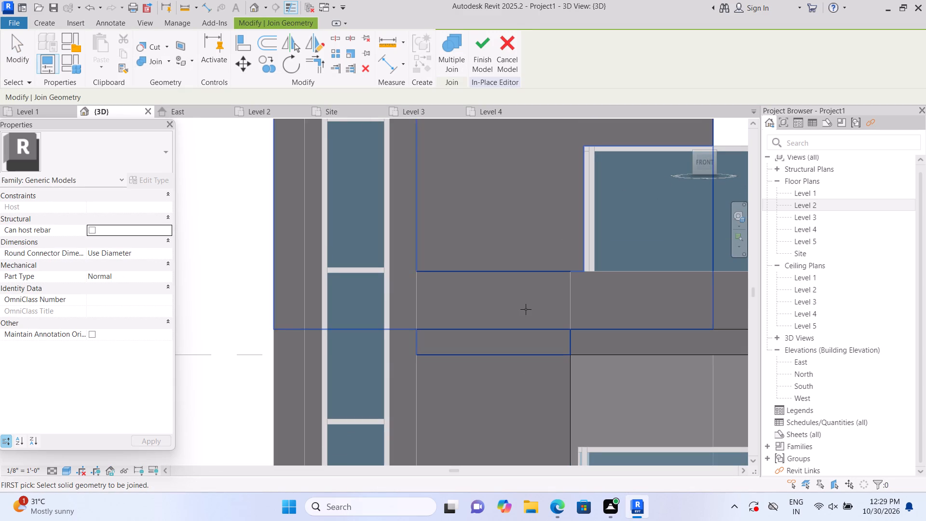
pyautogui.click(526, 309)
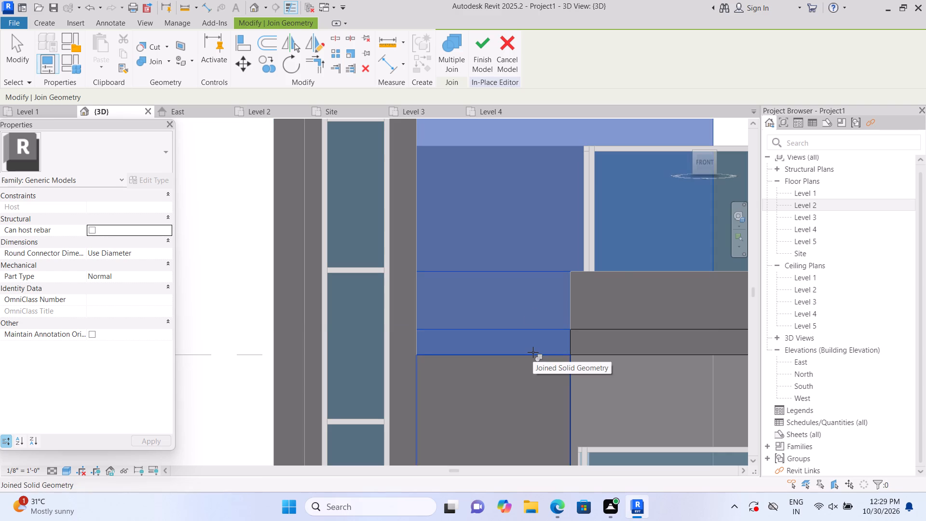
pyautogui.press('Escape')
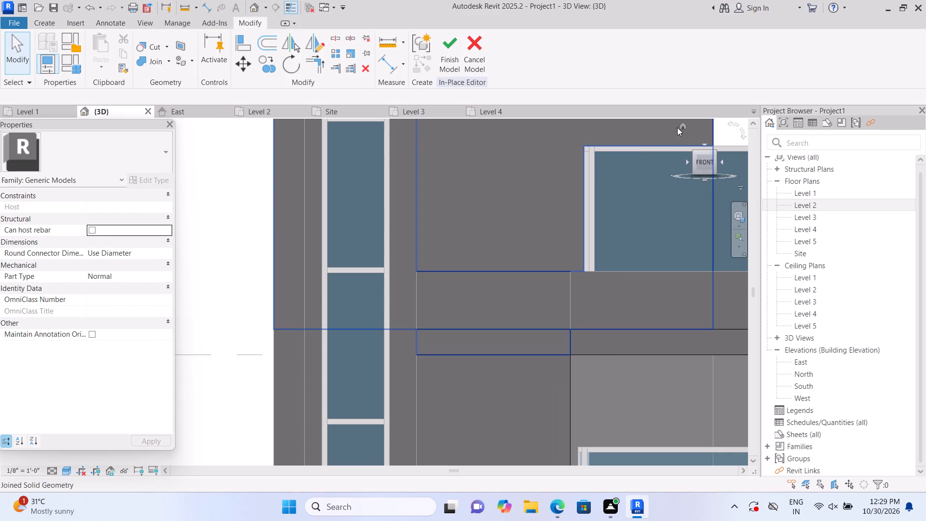
# Delete the 1'-0" high extrusion strip on the roof edge of the tall block's front wall, beside the upper balcony.
pyautogui.click(681, 126)
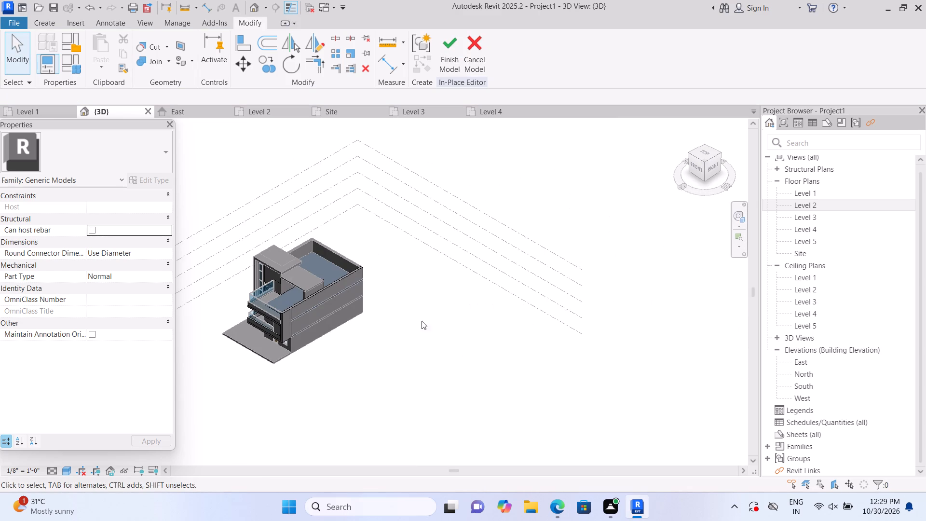
pyautogui.keyDown('shift'); pyautogui.moveTo(193, 373); pyautogui.dragTo(339, 370, button='middle'); pyautogui.keyUp('shift')
pyautogui.keyDown('shift'); pyautogui.moveTo(342, 370); pyautogui.dragTo(368, 362, button='middle'); pyautogui.keyUp('shift')
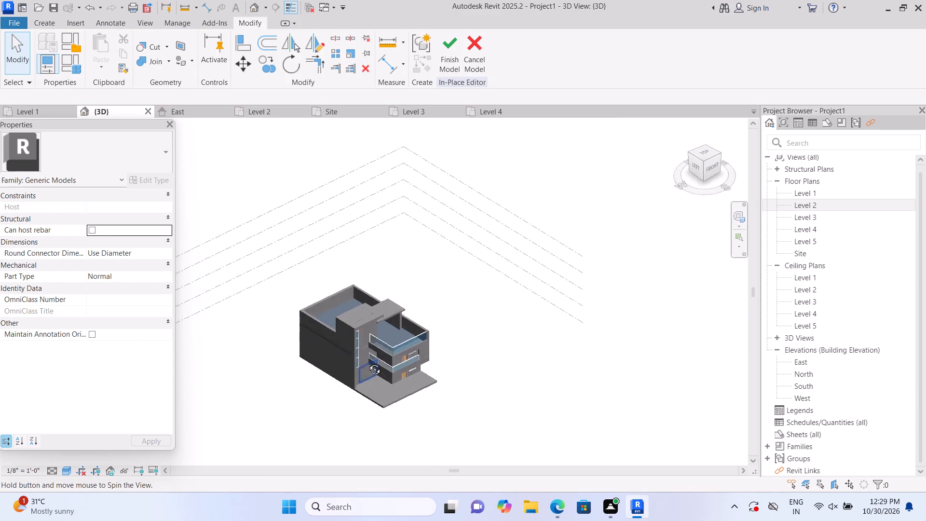
pyautogui.keyDown('shift'); pyautogui.moveTo(368, 362); pyautogui.dragTo(376, 360, button='middle'); pyautogui.keyUp('shift')
pyautogui.keyDown('shift'); pyautogui.middleClick(376, 360); pyautogui.keyUp('shift')
pyautogui.keyDown('shift'); pyautogui.scroll(13, 377, 366); pyautogui.keyUp('shift')
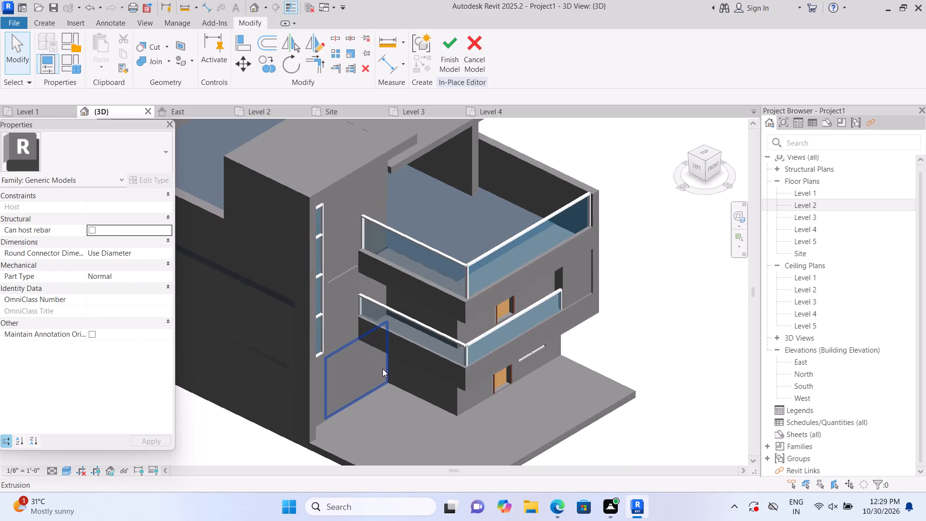
pyautogui.keyDown('shift'); pyautogui.scroll(2, 382, 369); pyautogui.keyUp('shift')
pyautogui.scroll(2, 361, 241)
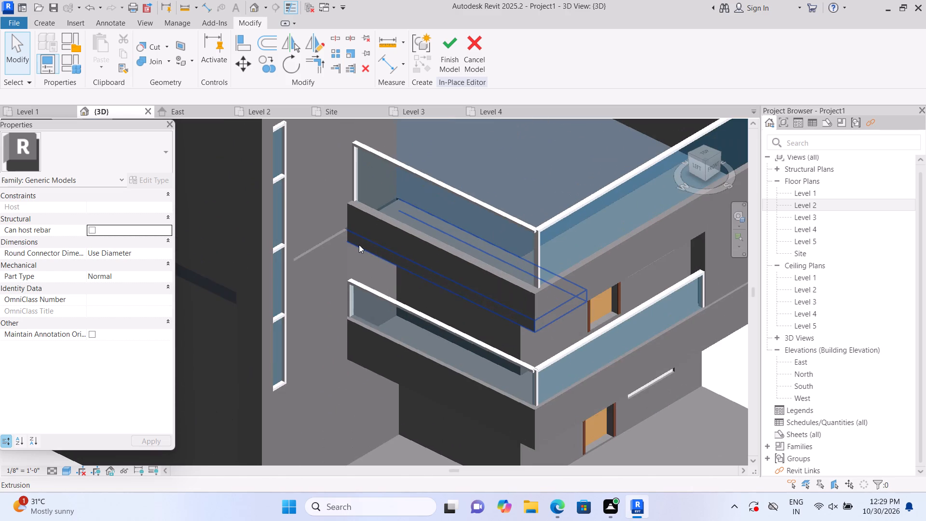
pyautogui.scroll(-4, 367, 437)
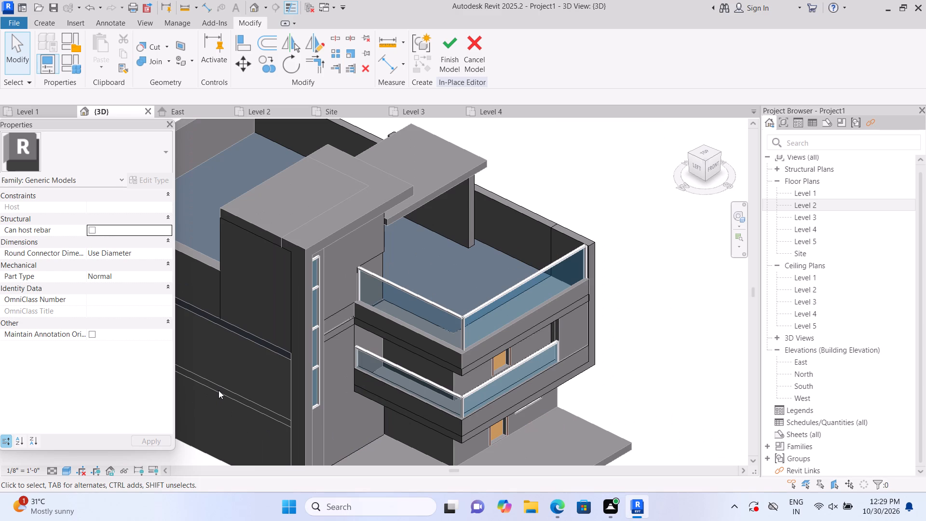
pyautogui.scroll(3, 336, 332)
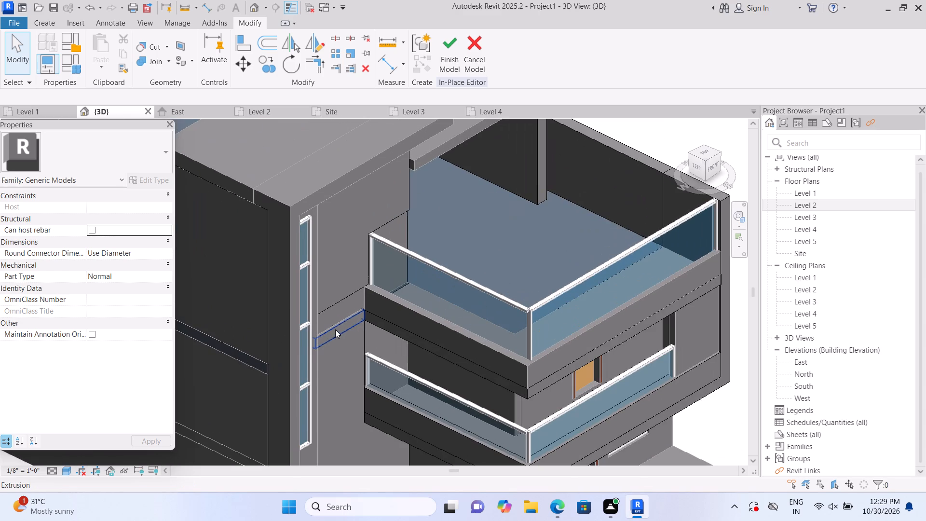
pyautogui.click(335, 329)
pyautogui.press('Delete')
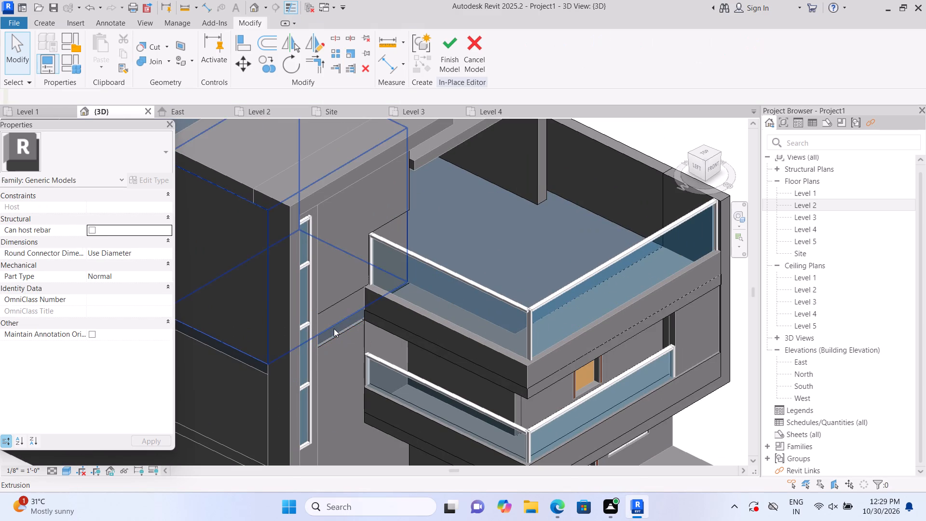
# Examine the recessed roof edge between the wall panel and the upper extrusion, where they meet the upper balcony.
pyautogui.scroll(2, 381, 359)
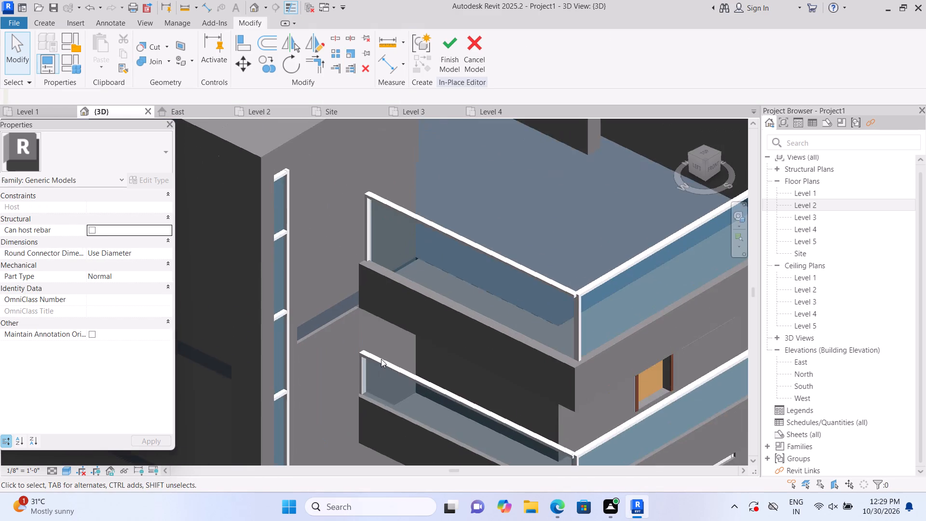
pyautogui.scroll(2, 381, 359)
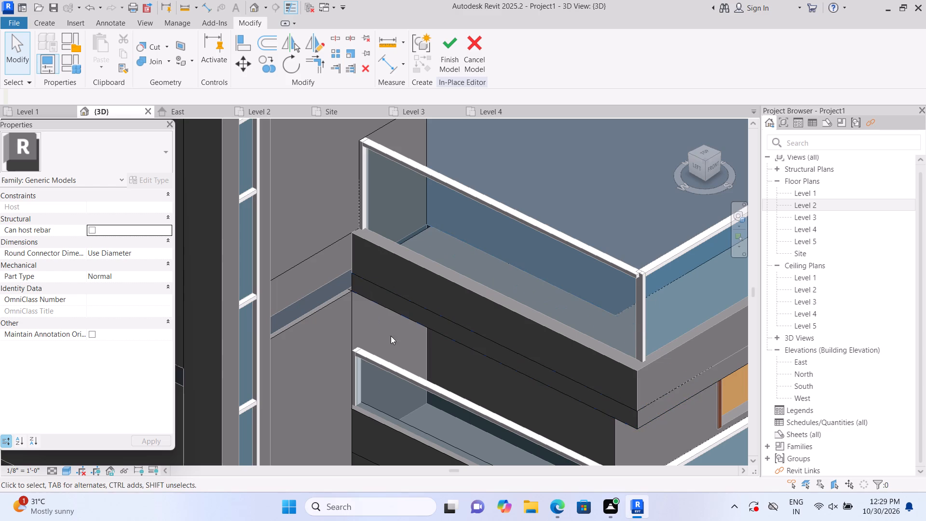
pyautogui.keyDown('shift'); pyautogui.moveTo(392, 360); pyautogui.dragTo(385, 370, button='middle'); pyautogui.keyUp('shift')
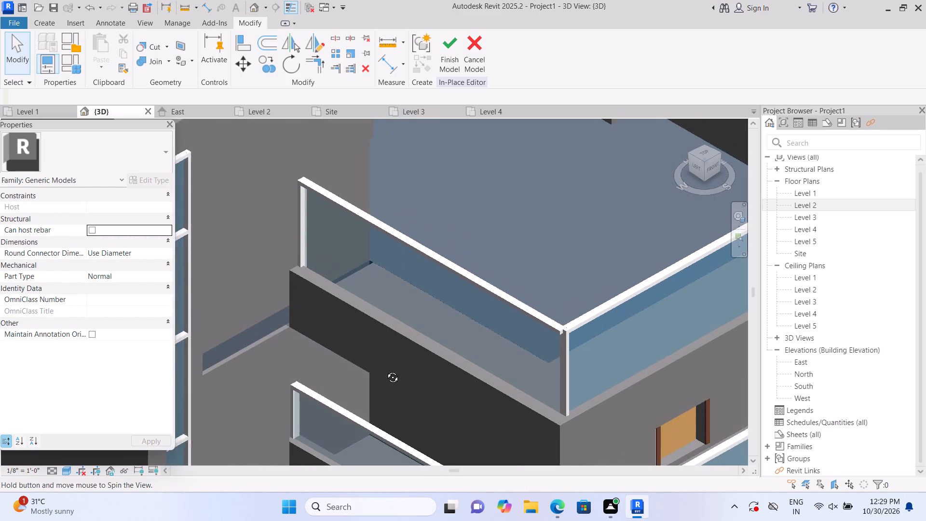
pyautogui.keyDown('shift'); pyautogui.moveTo(385, 370); pyautogui.dragTo(382, 372, button='middle'); pyautogui.keyUp('shift')
pyautogui.keyDown('shift'); pyautogui.moveTo(336, 391); pyautogui.dragTo(313, 398, button='middle'); pyautogui.keyUp('shift')
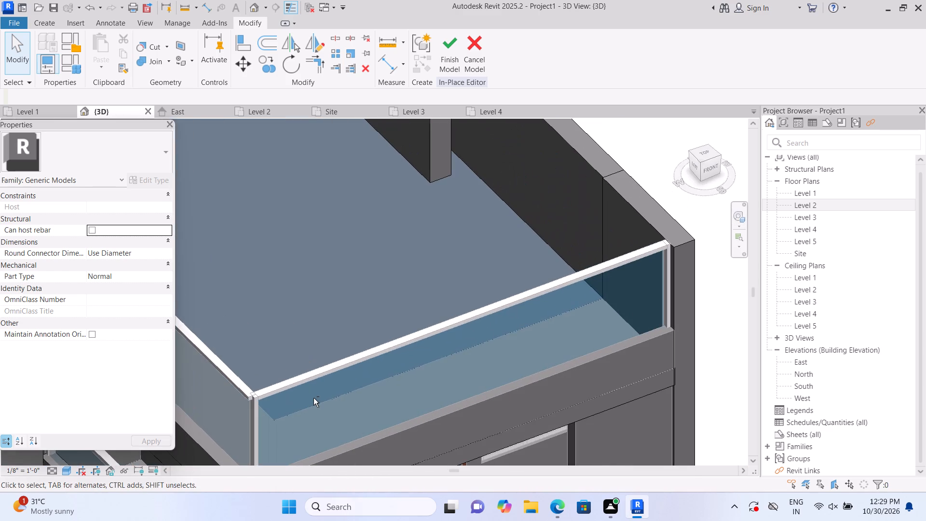
pyautogui.moveTo(321, 323); pyautogui.dragTo(695, 237, button='middle')
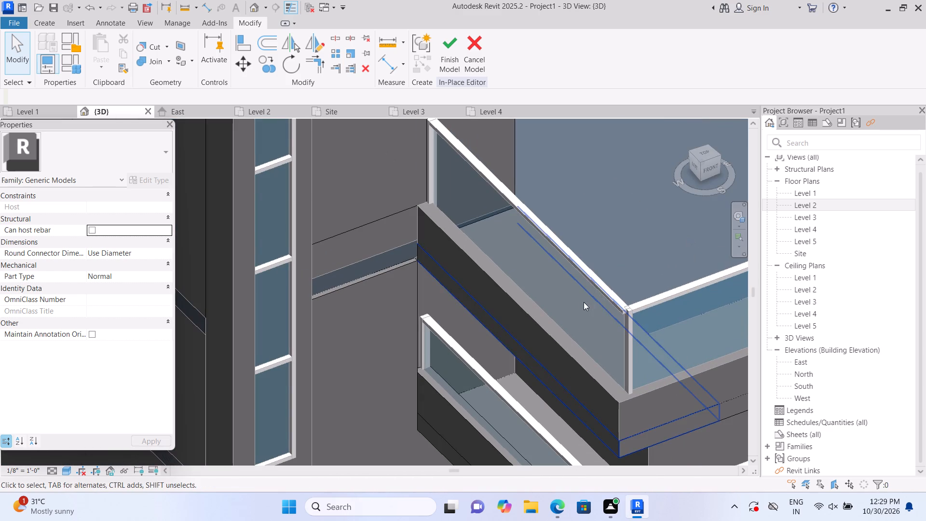
pyautogui.keyDown('shift'); pyautogui.moveTo(580, 301); pyautogui.dragTo(536, 311, button='middle'); pyautogui.keyUp('shift')
pyautogui.moveTo(359, 230); pyautogui.dragTo(366, 230, button='middle')
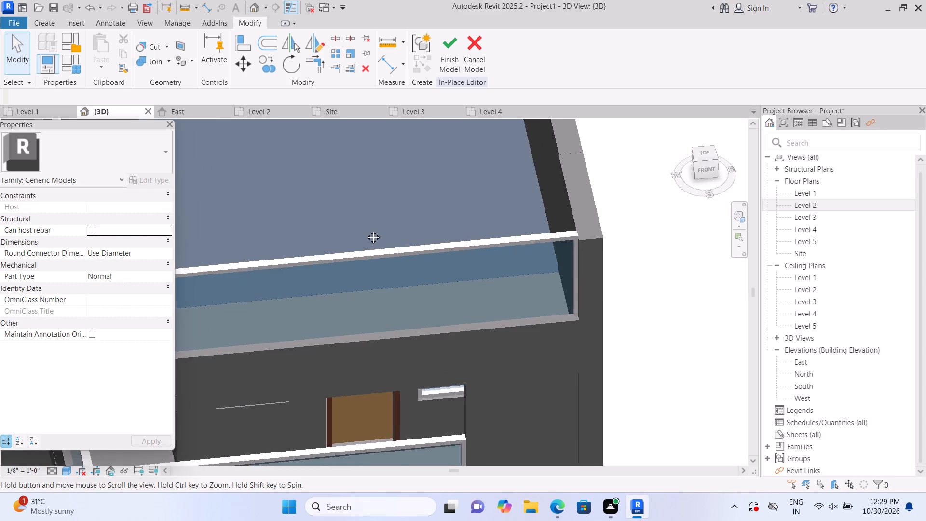
pyautogui.moveTo(366, 230); pyautogui.dragTo(740, 233, button='middle')
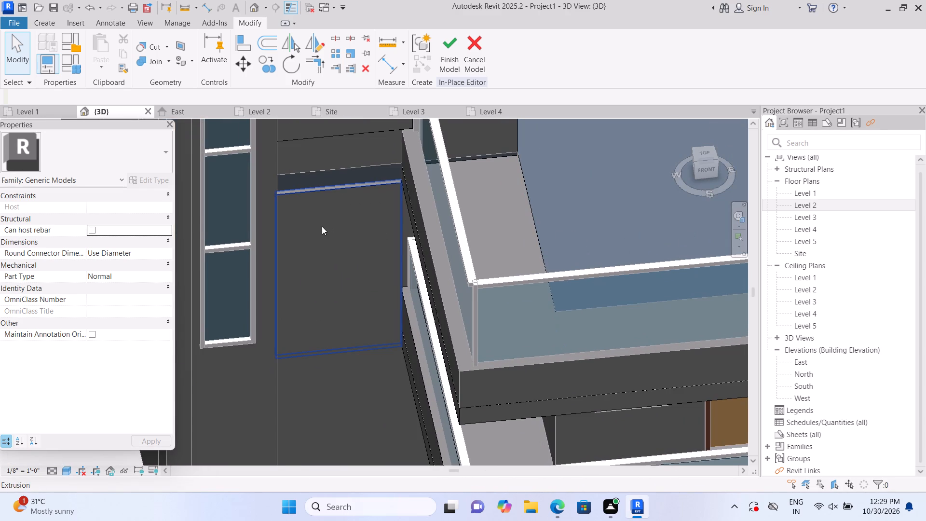
pyautogui.moveTo(324, 235); pyautogui.dragTo(329, 308, button='middle')
pyautogui.moveTo(340, 269); pyautogui.dragTo(337, 365, button='middle')
pyautogui.middleClick(337, 365)
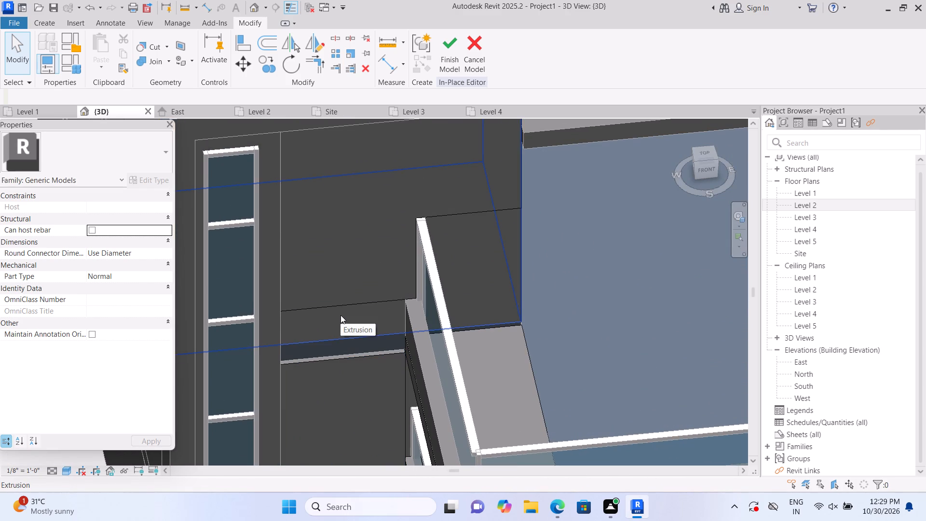
pyautogui.click(340, 315)
pyautogui.press('Escape')
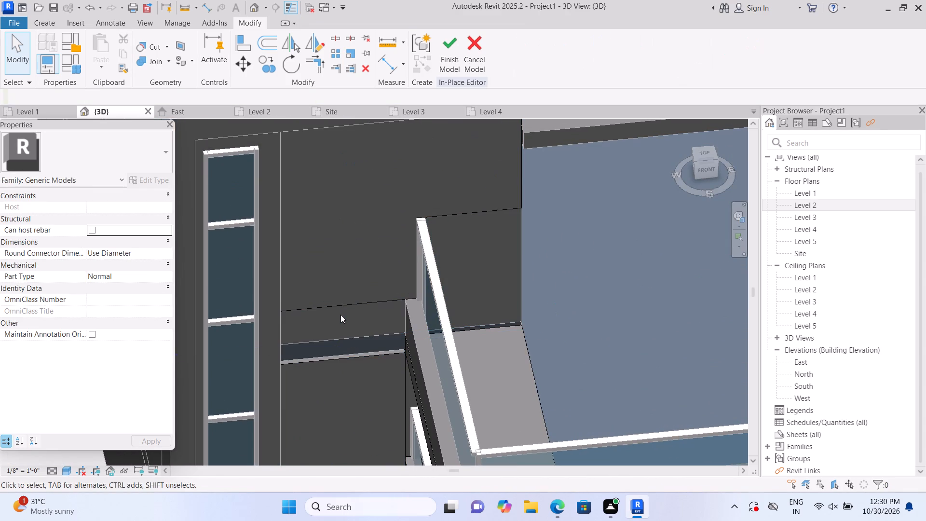